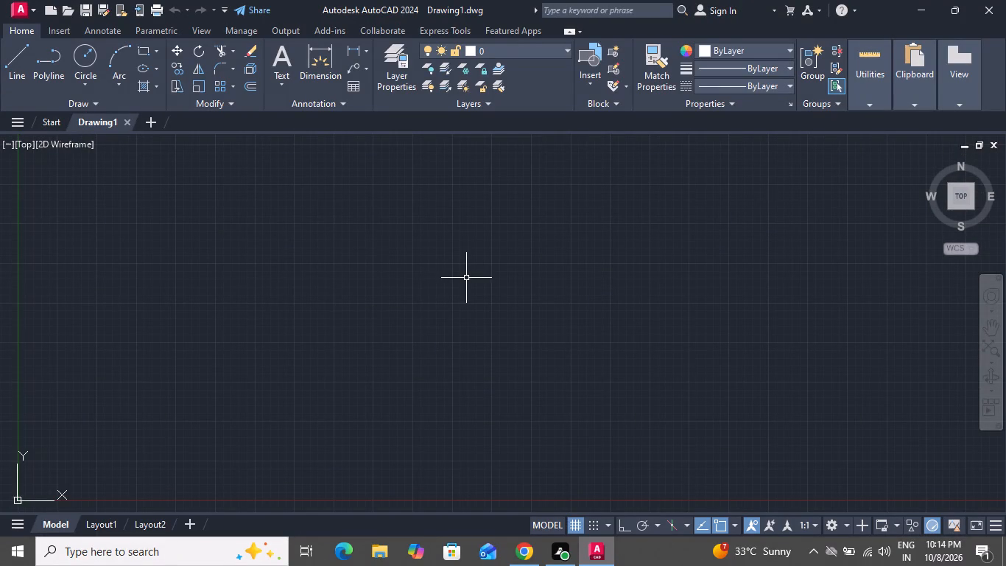
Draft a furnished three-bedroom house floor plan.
Turn on the command log file with LOGFILEON.
type("log")
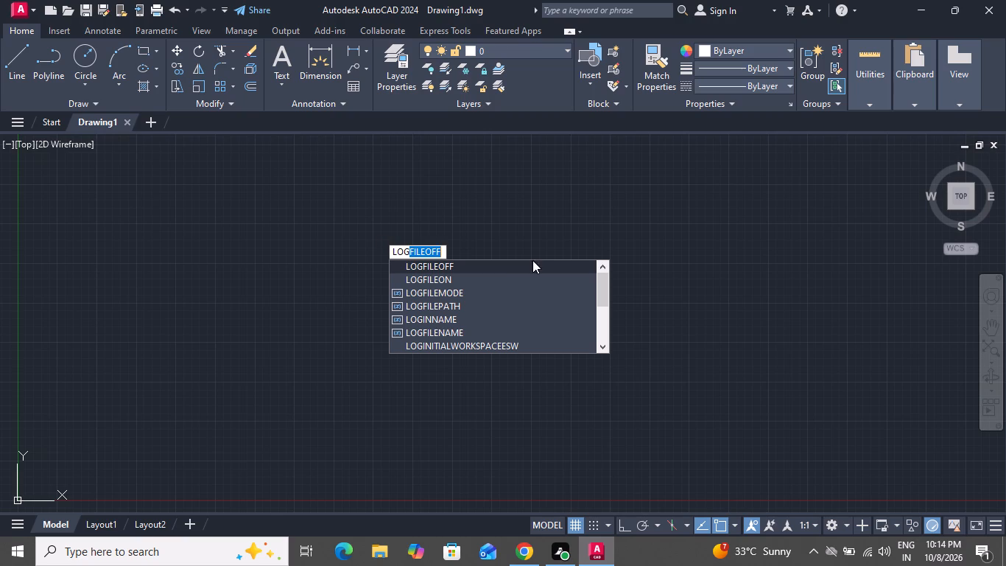
left_click(447, 286)
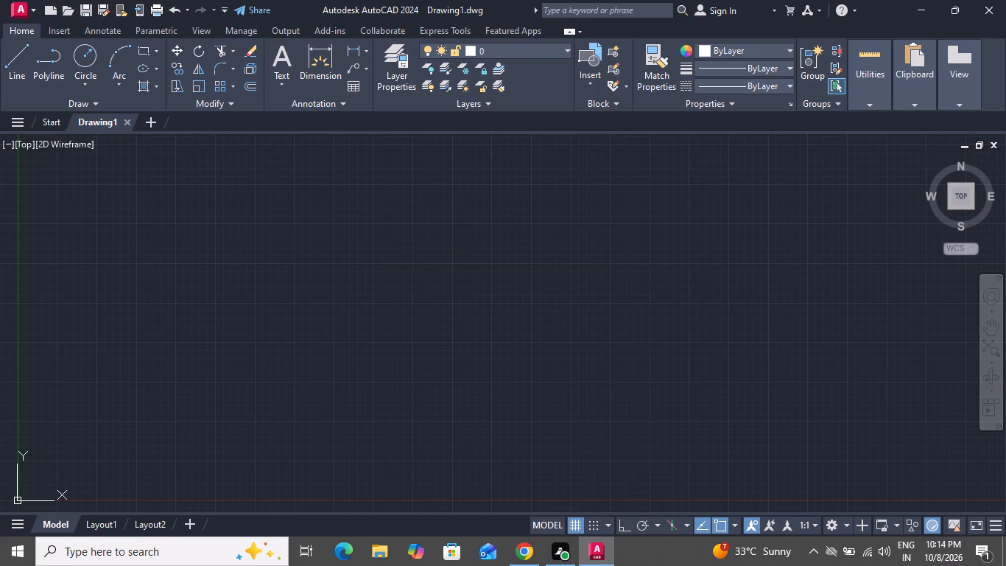
Set the drawing units to Engineering length type with 0'-0" precision.
type("un")
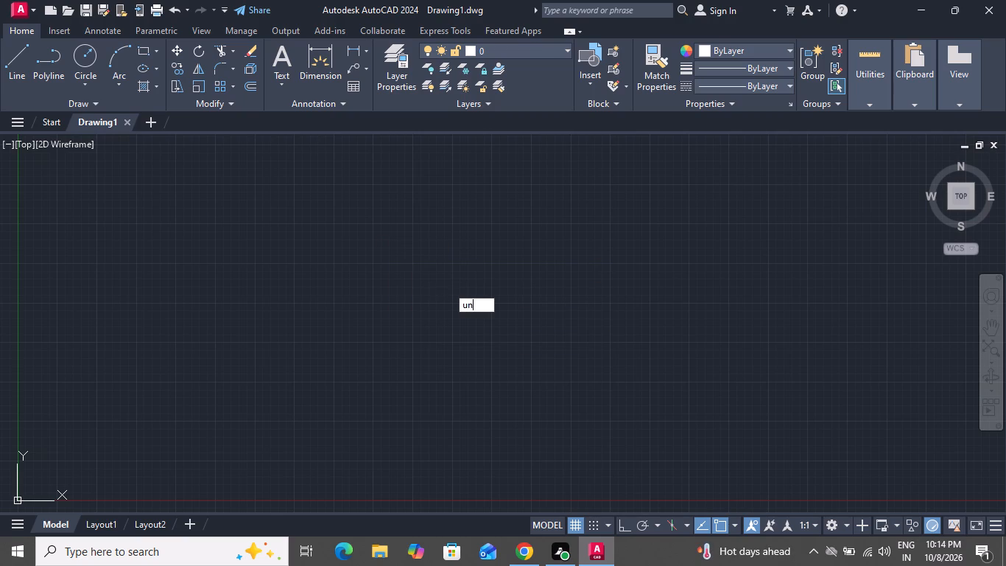
key("space")
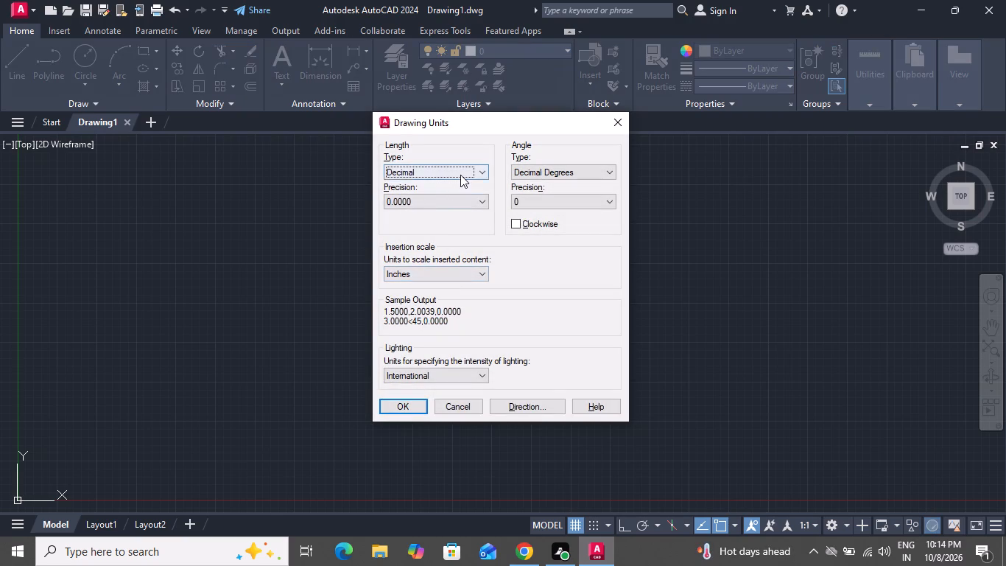
left_click(460, 175)
left_click(454, 200)
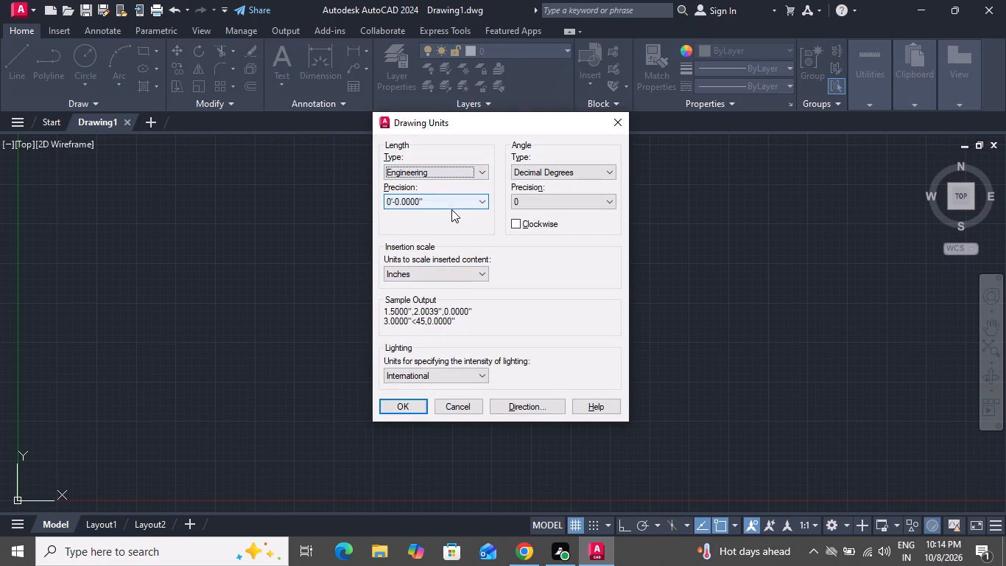
left_click(451, 204)
left_click(433, 217)
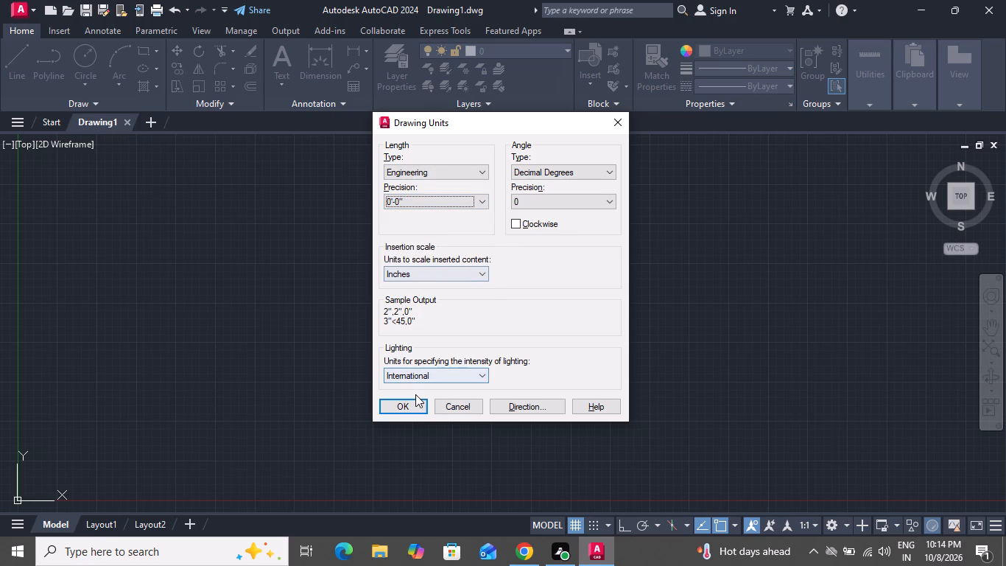
left_click(401, 410)
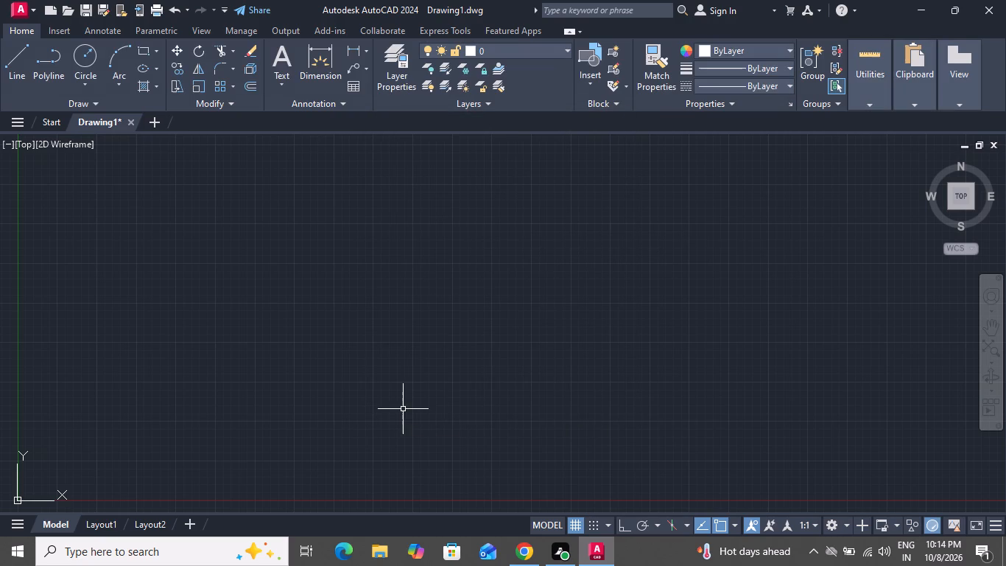
Modify the Standard dimension style to Engineering primary units with 0'-0" precision, and make it the current style.
type("d")
key("space")
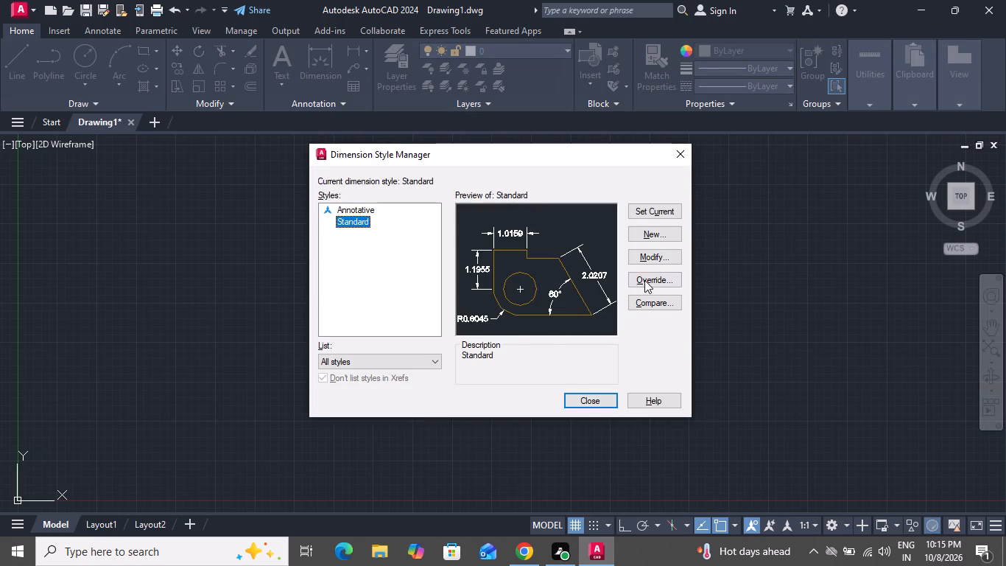
double_click(652, 257)
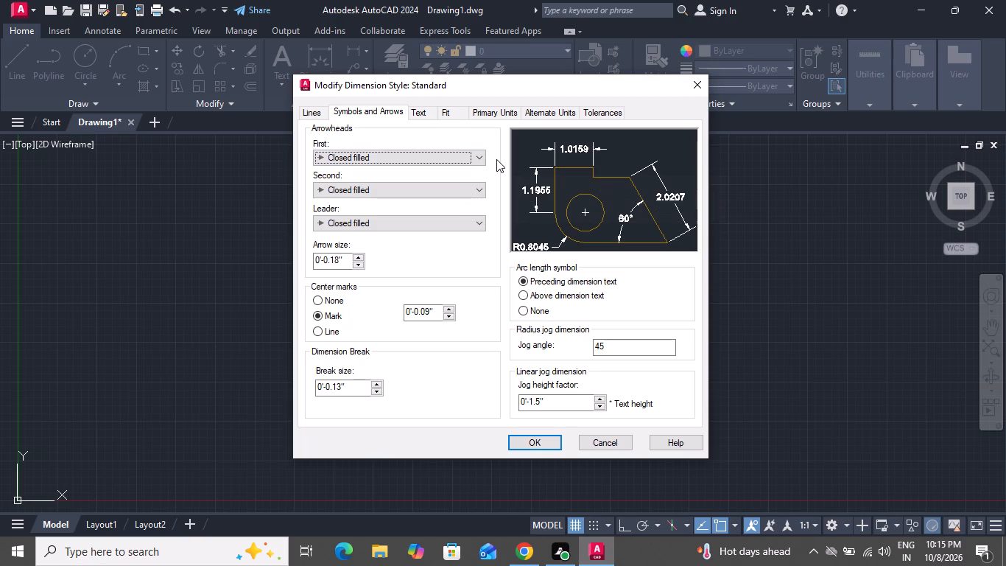
left_click(503, 116)
left_click(455, 147)
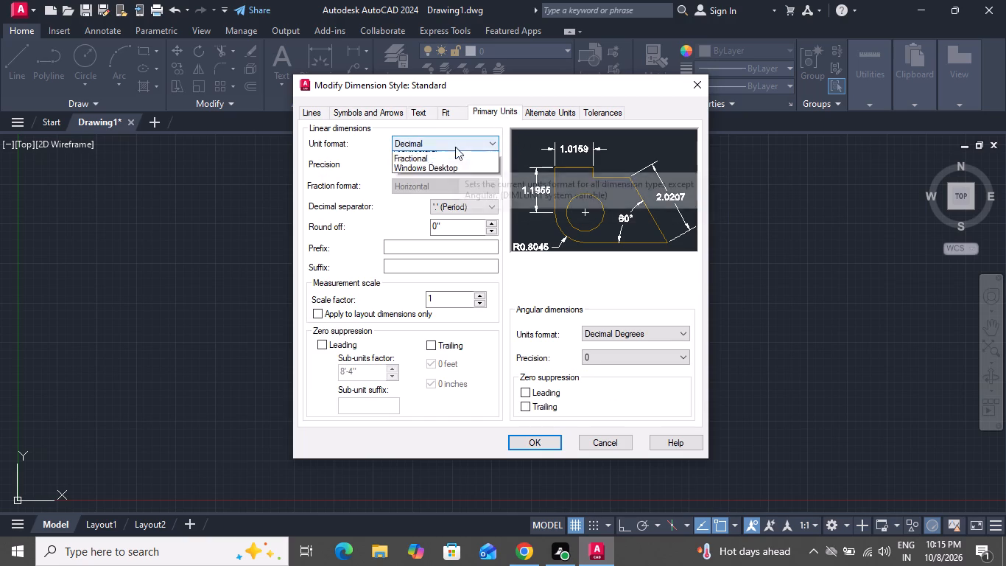
left_click(456, 178)
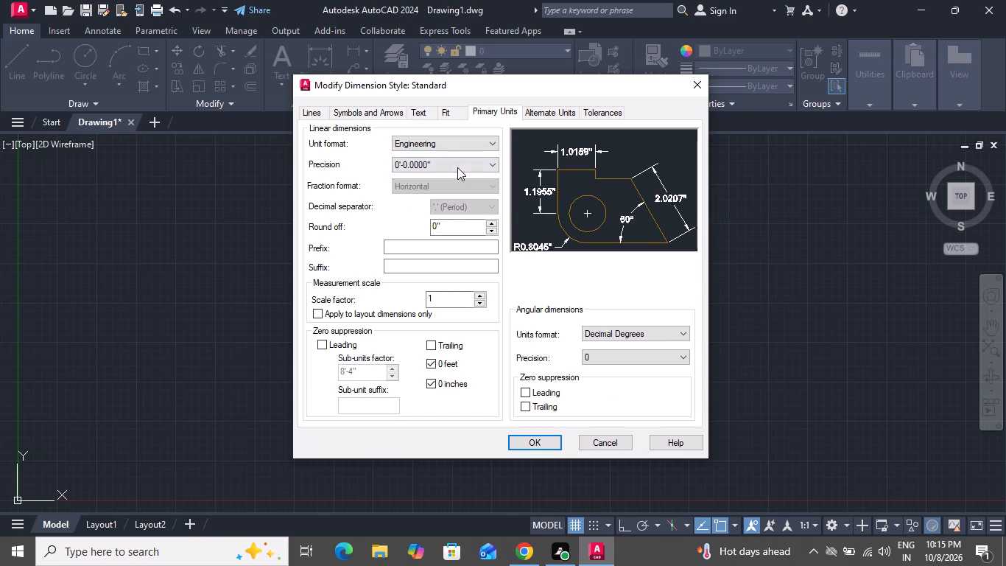
left_click(457, 167)
left_click(439, 177)
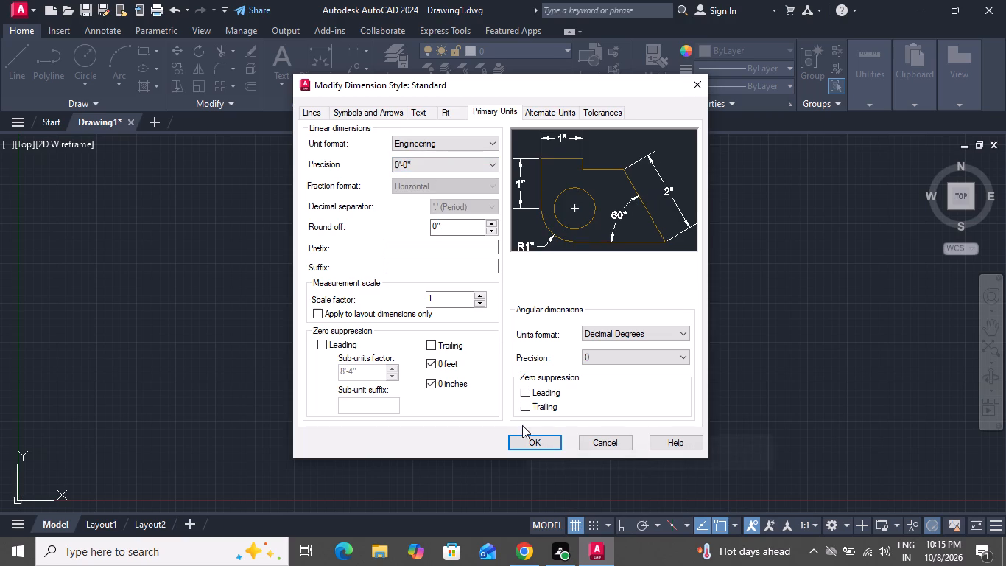
left_click(541, 435)
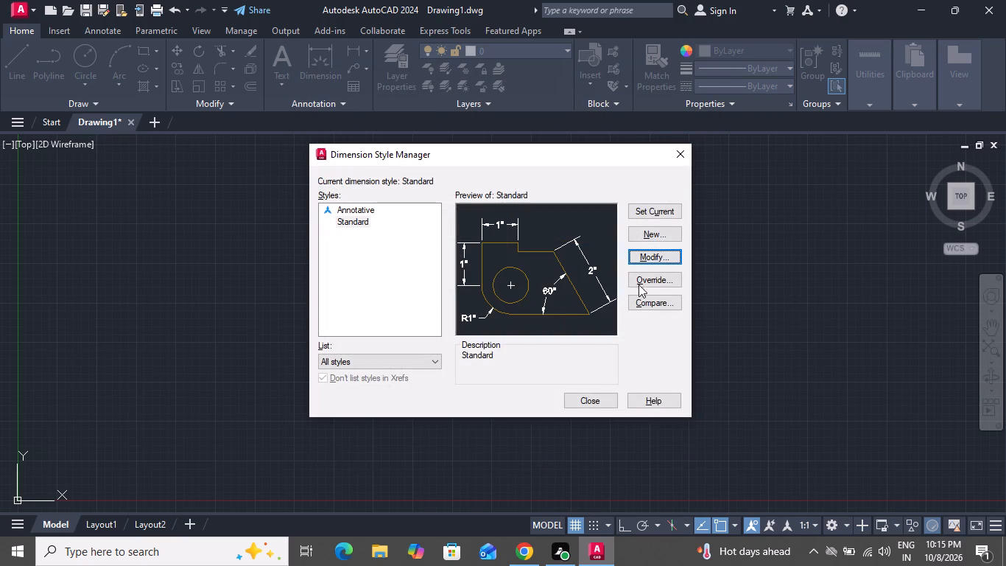
left_click(653, 209)
left_click(588, 397)
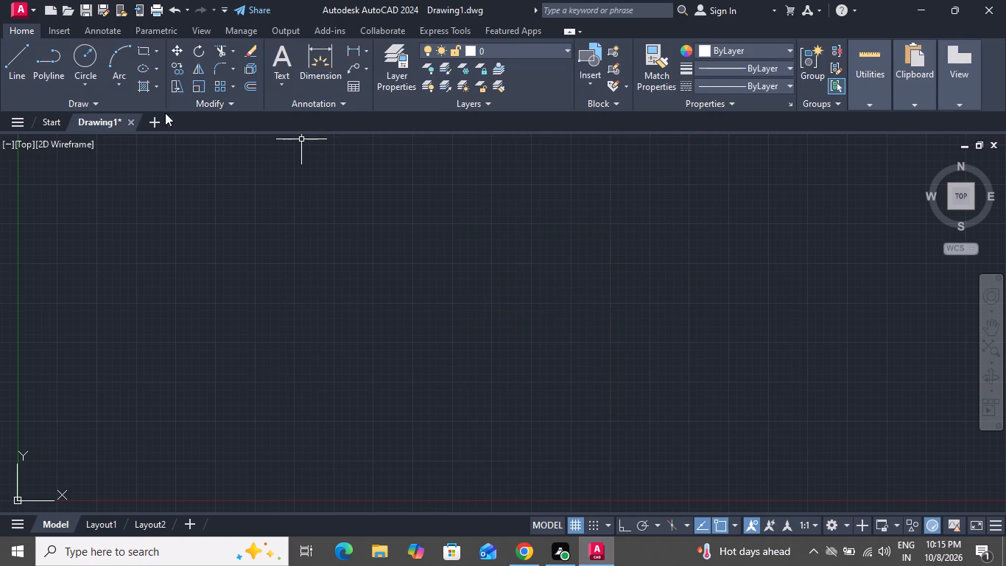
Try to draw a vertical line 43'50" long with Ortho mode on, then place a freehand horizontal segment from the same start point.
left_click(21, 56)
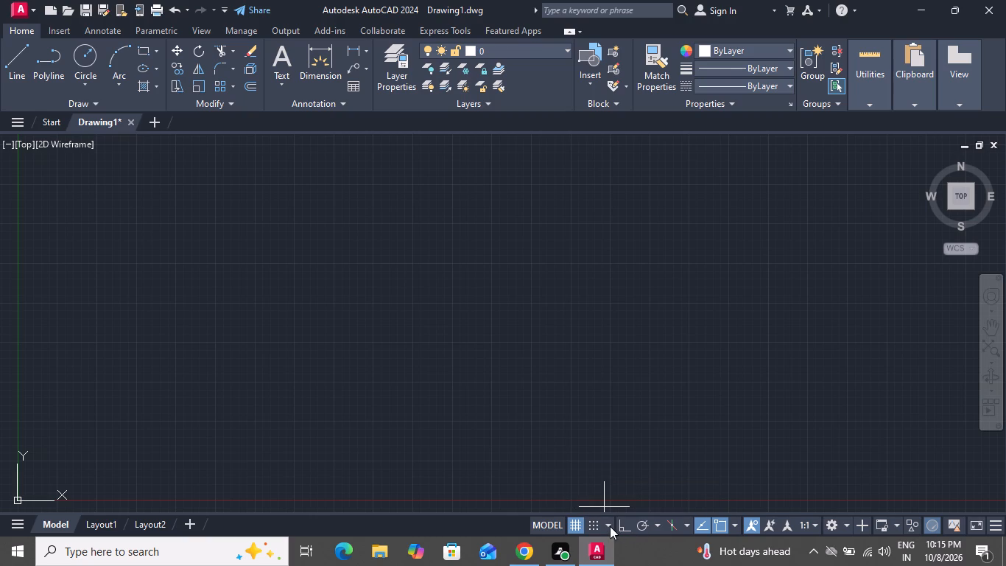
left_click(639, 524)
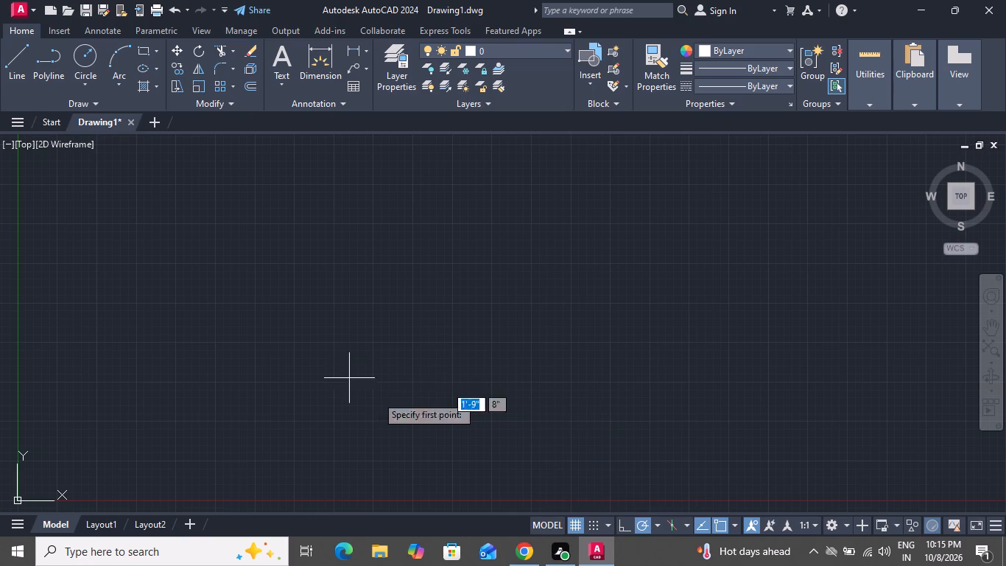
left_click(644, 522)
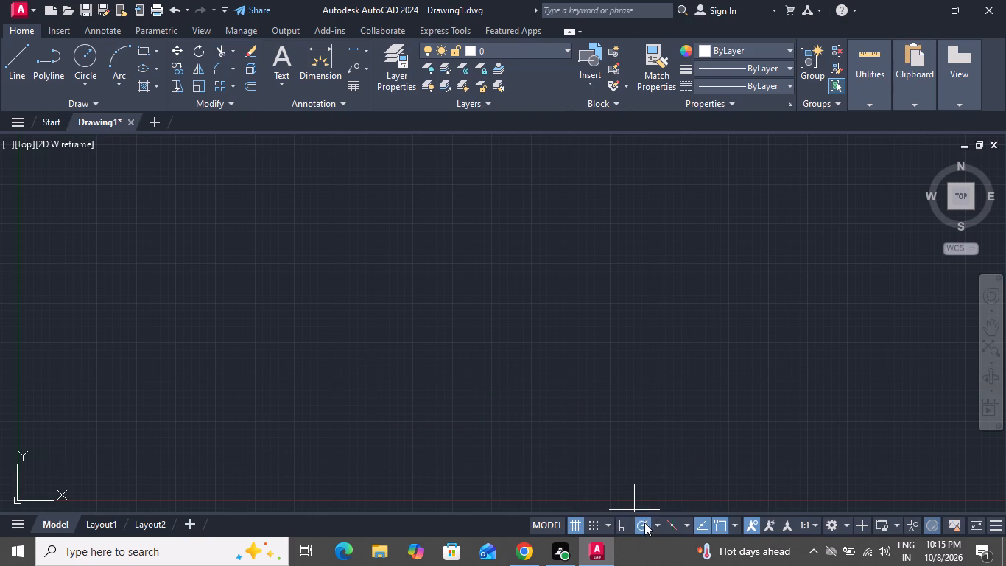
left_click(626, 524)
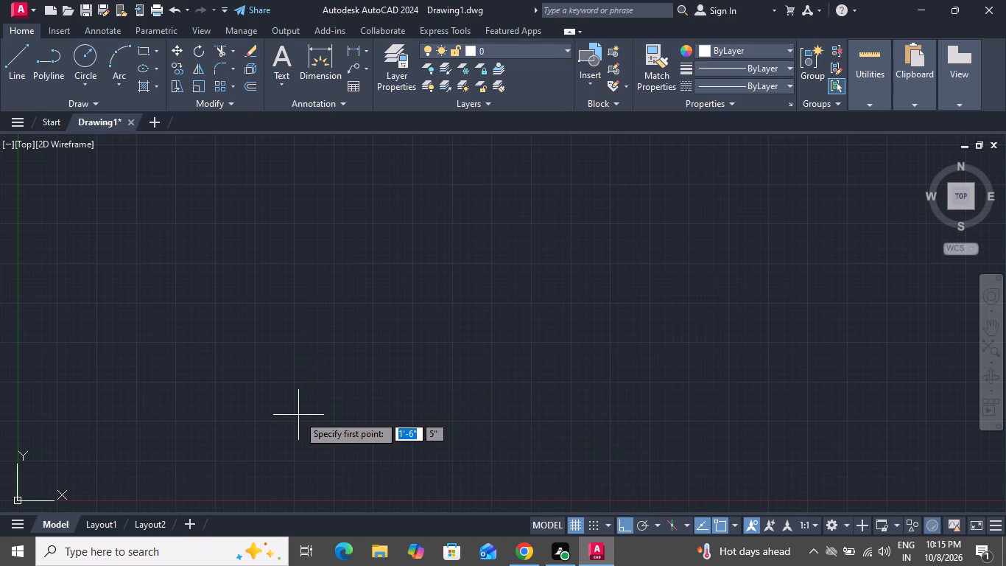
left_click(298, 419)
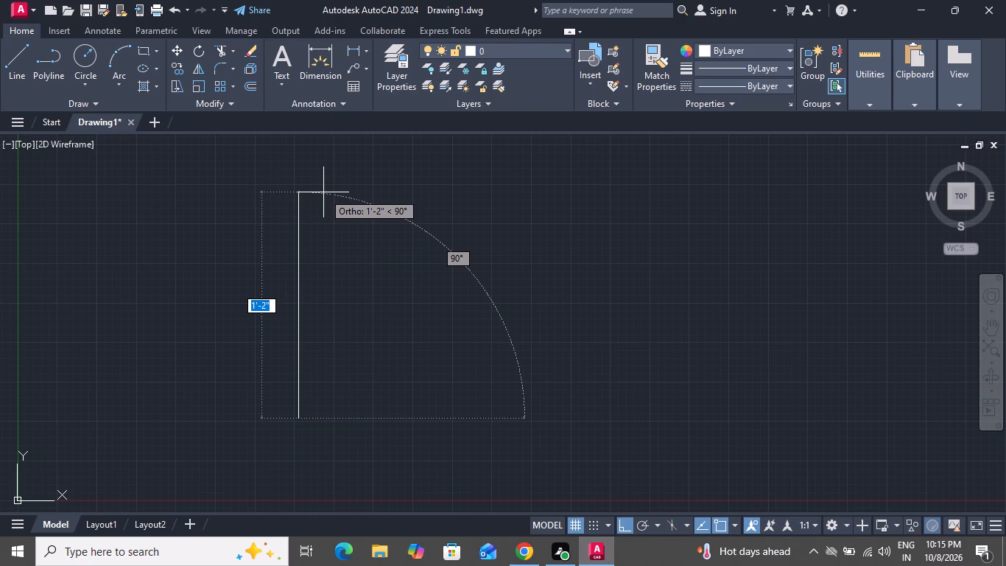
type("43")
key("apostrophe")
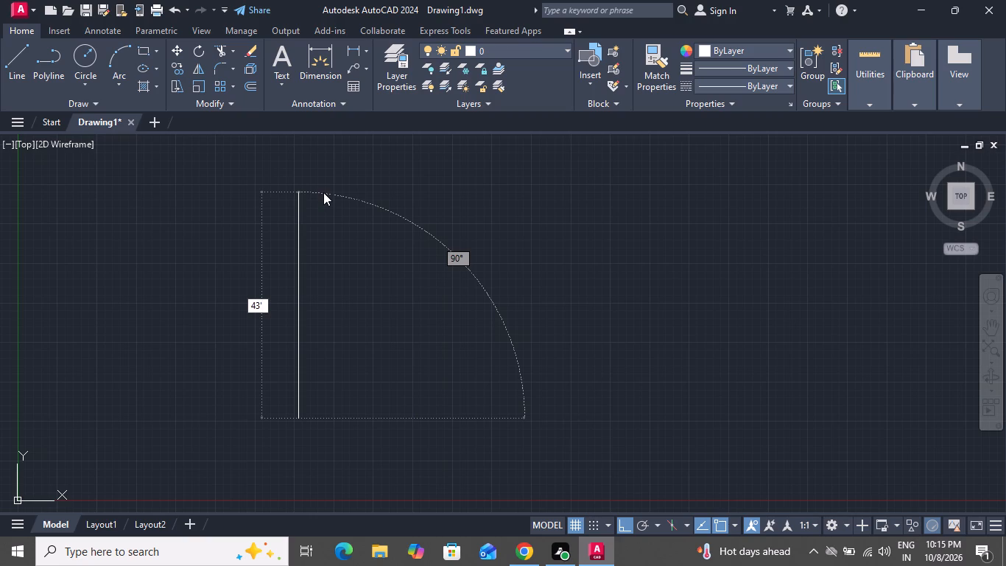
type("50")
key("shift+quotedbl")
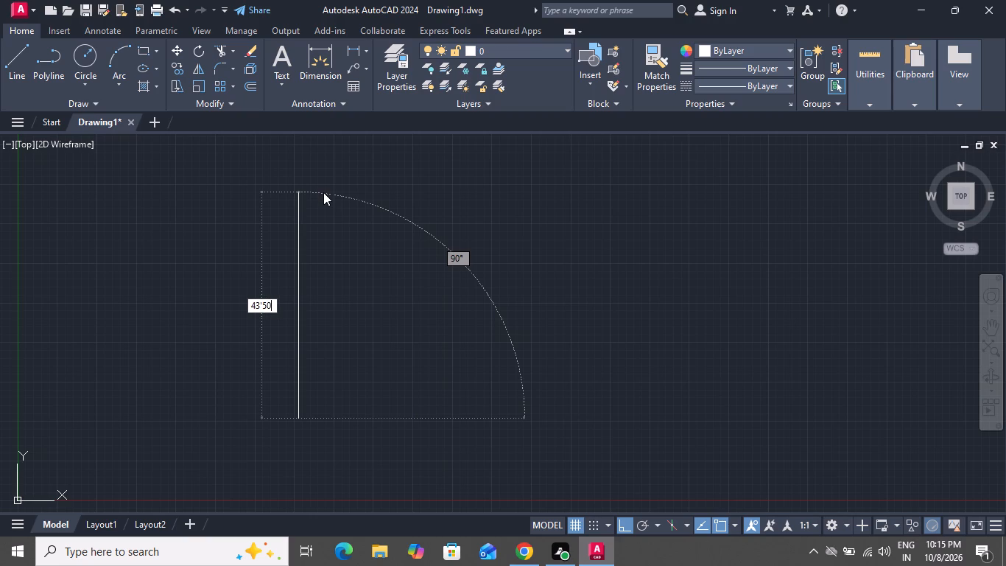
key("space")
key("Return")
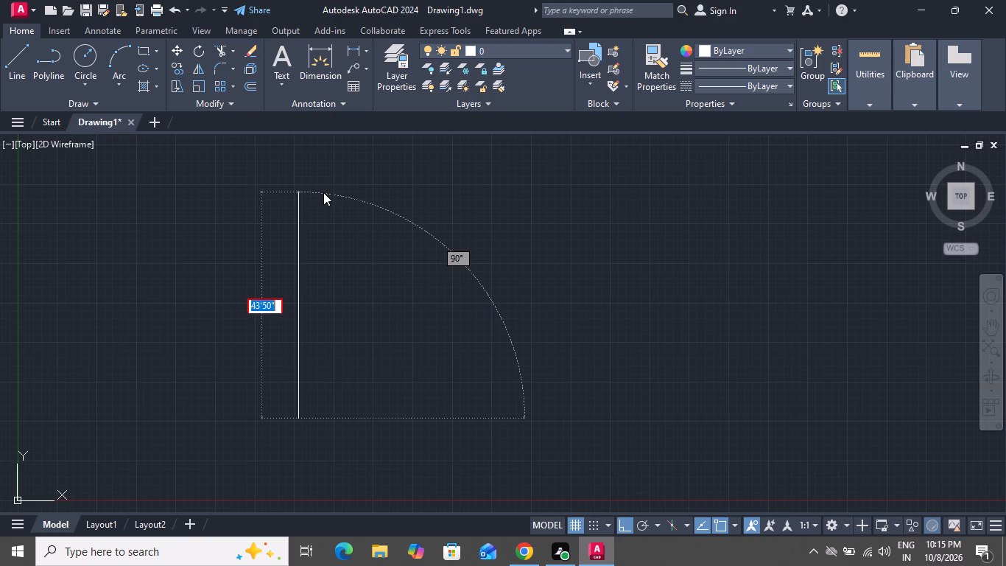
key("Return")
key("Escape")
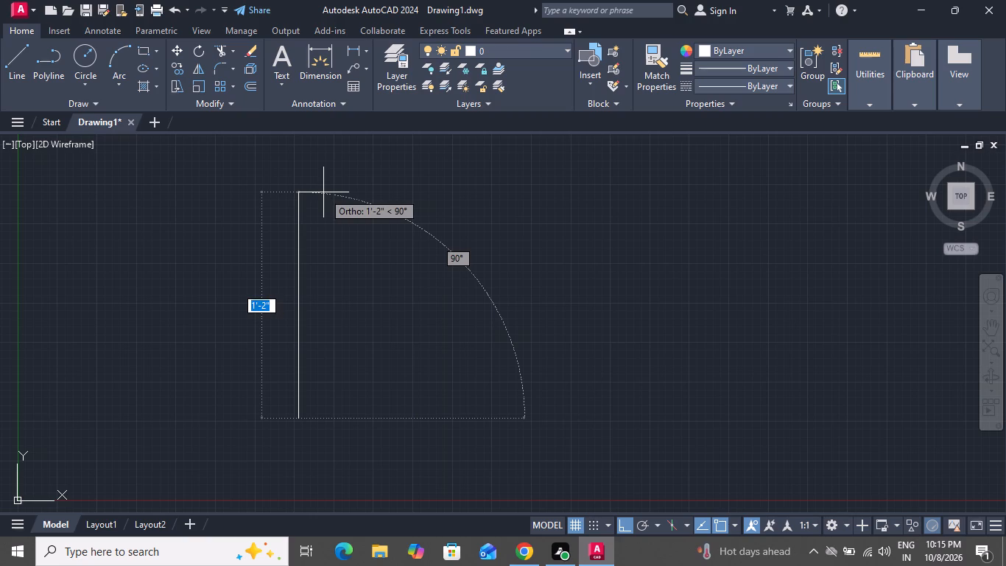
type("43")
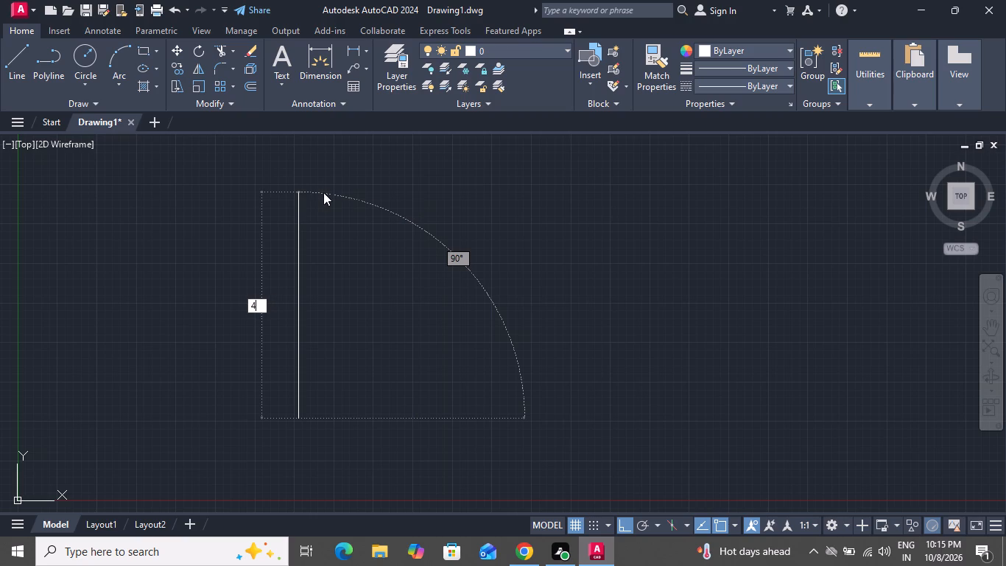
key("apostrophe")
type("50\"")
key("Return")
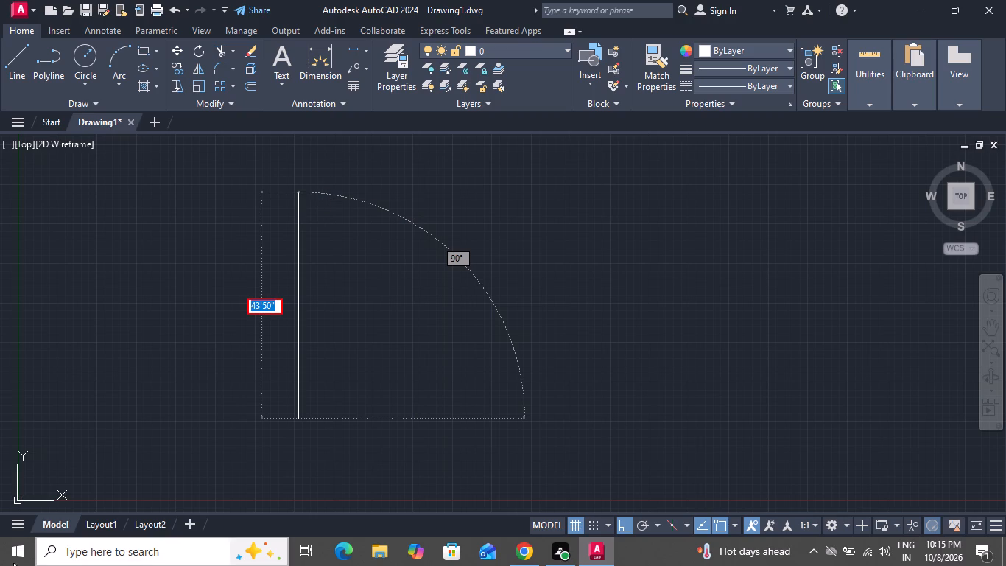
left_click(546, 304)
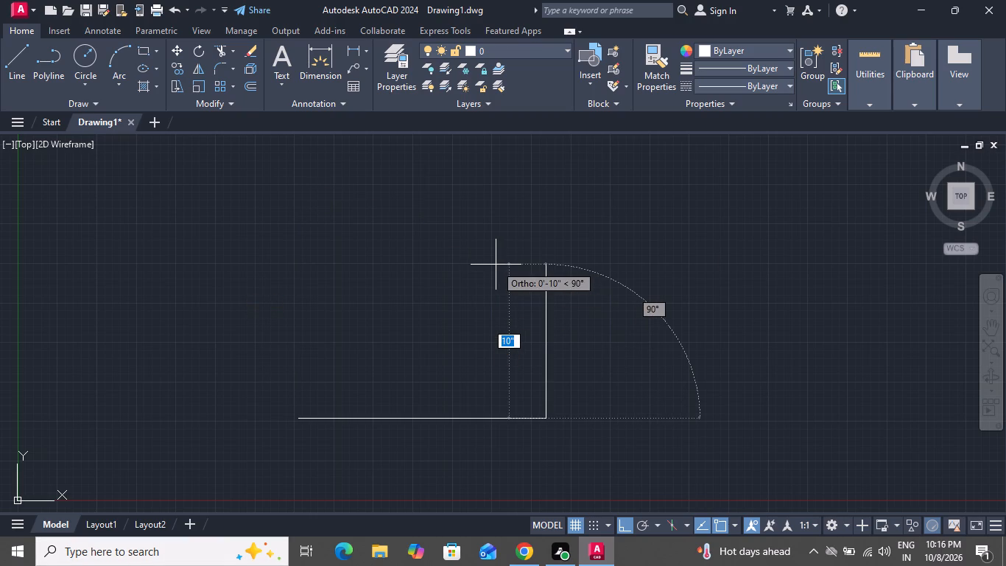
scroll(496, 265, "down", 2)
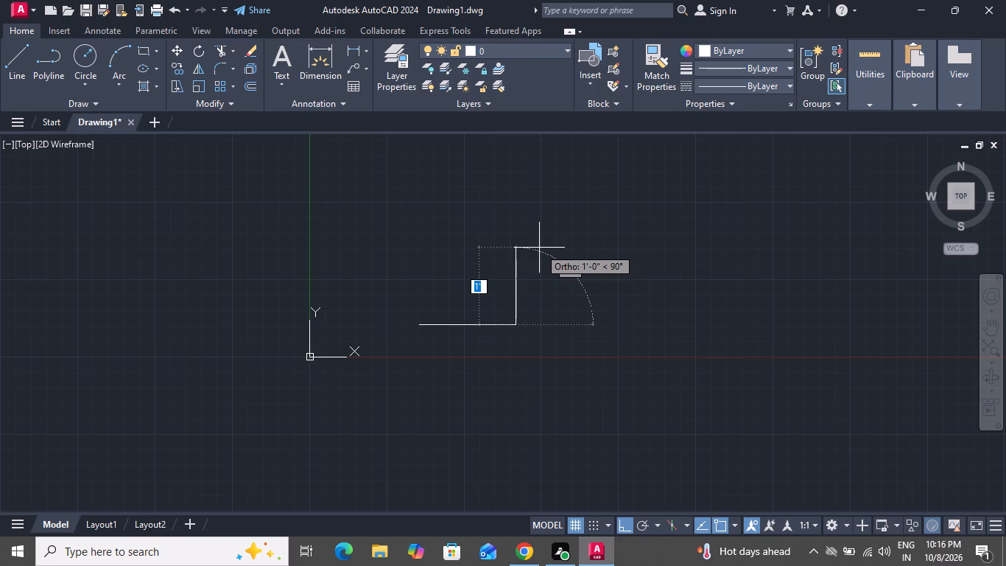
Close the program without saving the changes to Drawing1.dwg.
left_click(1005, 5)
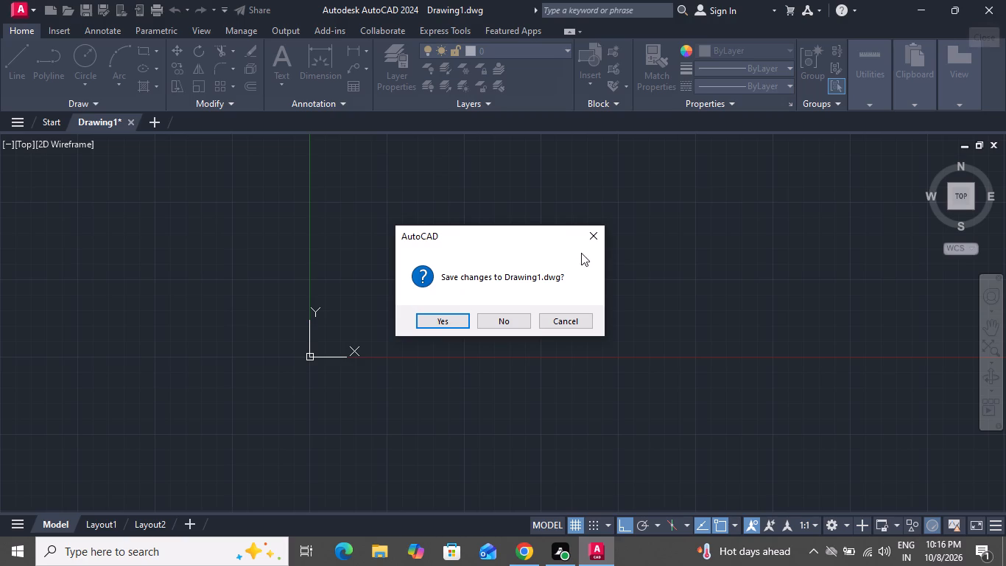
left_click(590, 236)
left_click(985, 20)
left_click(989, 14)
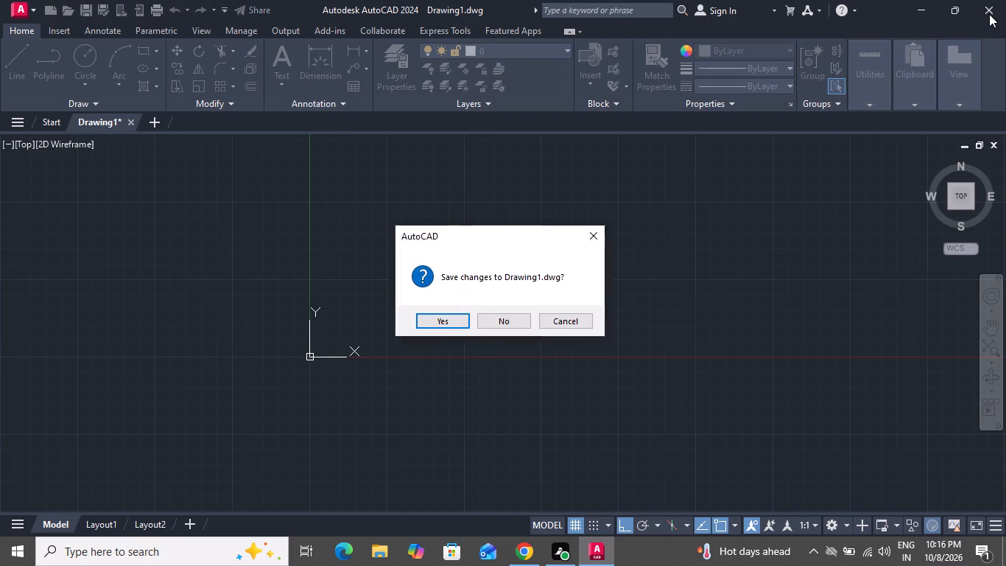
left_click(539, 317)
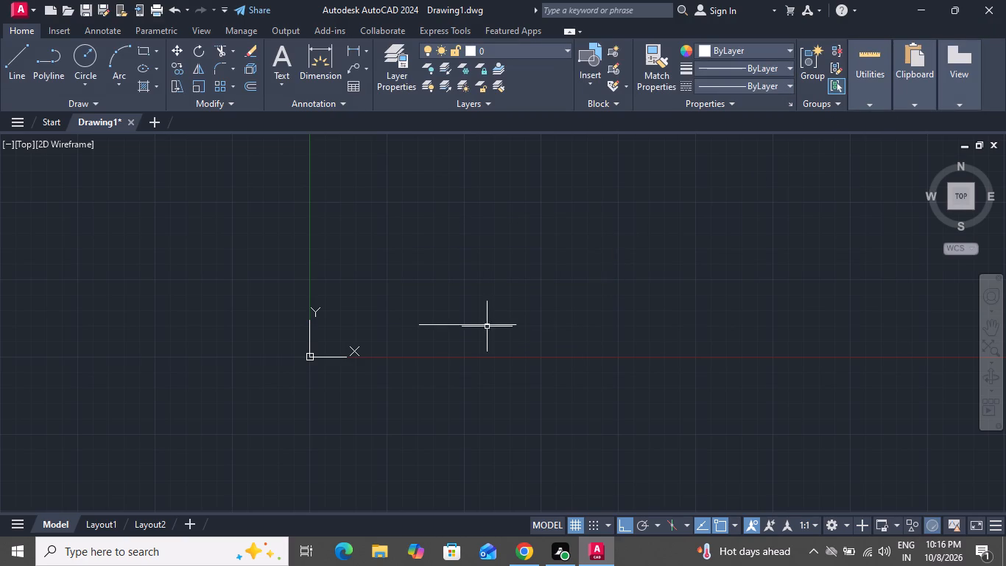
left_click(998, 8)
left_click(491, 321)
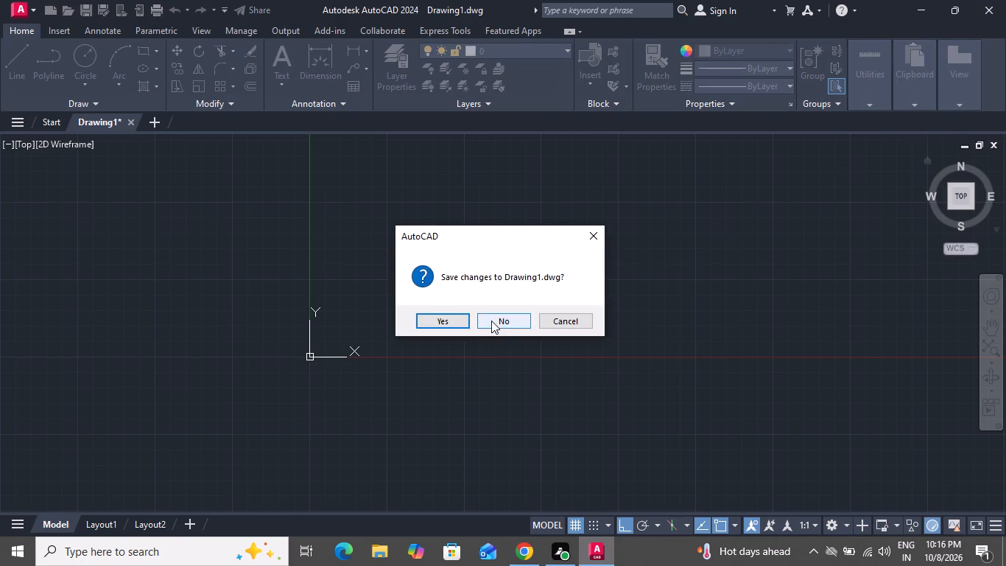
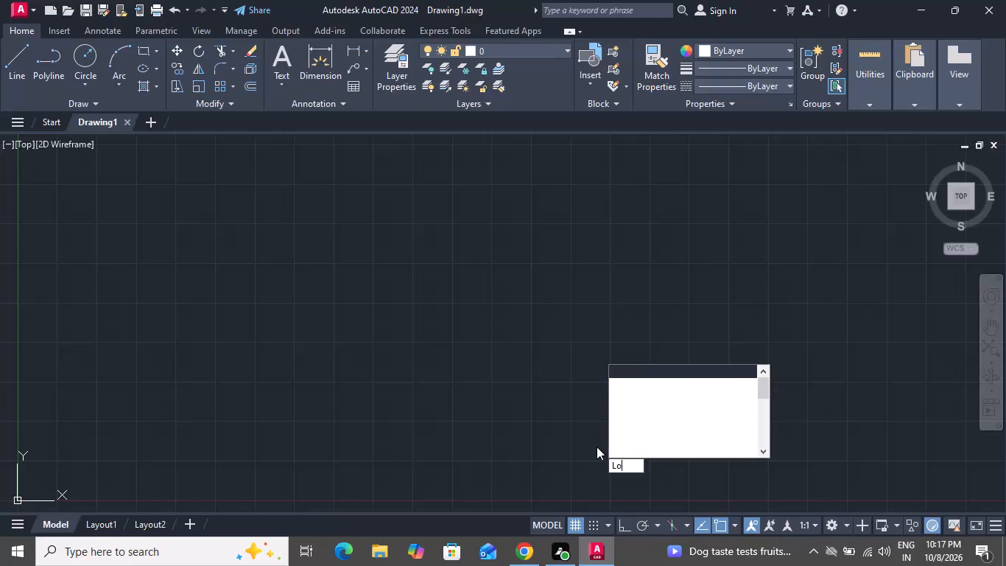
Turn on log file recording with the LOGFILEON command.
key("BackSpace")
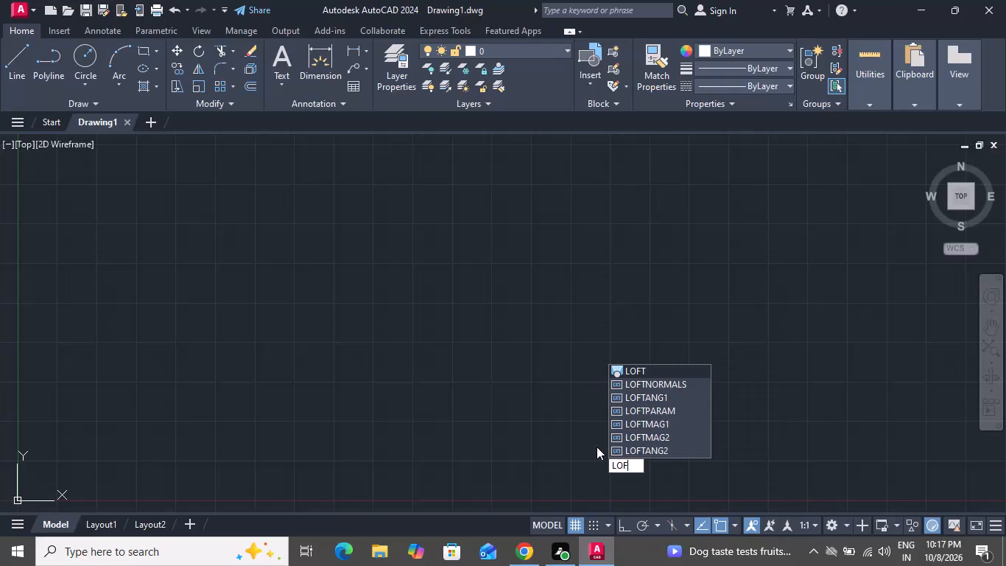
key("BackSpace")
key("g")
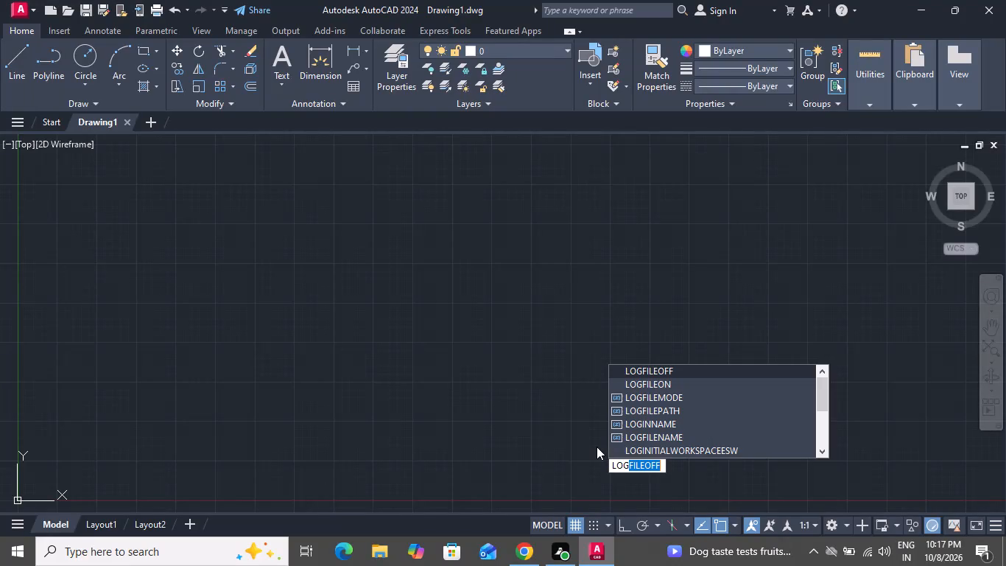
left_click(638, 382)
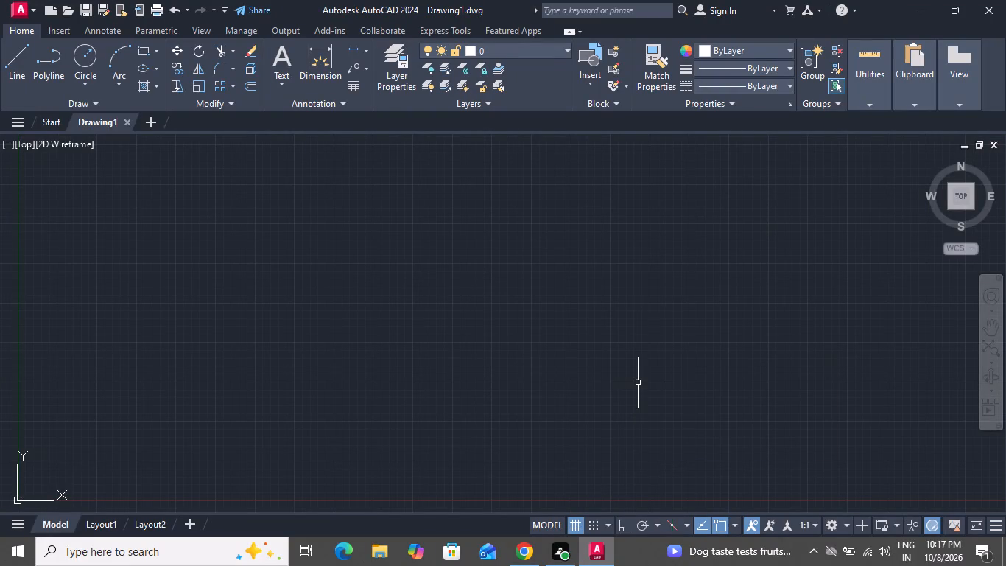
Set the drawing units to Engineering length type with 0'-0" precision.
type("un")
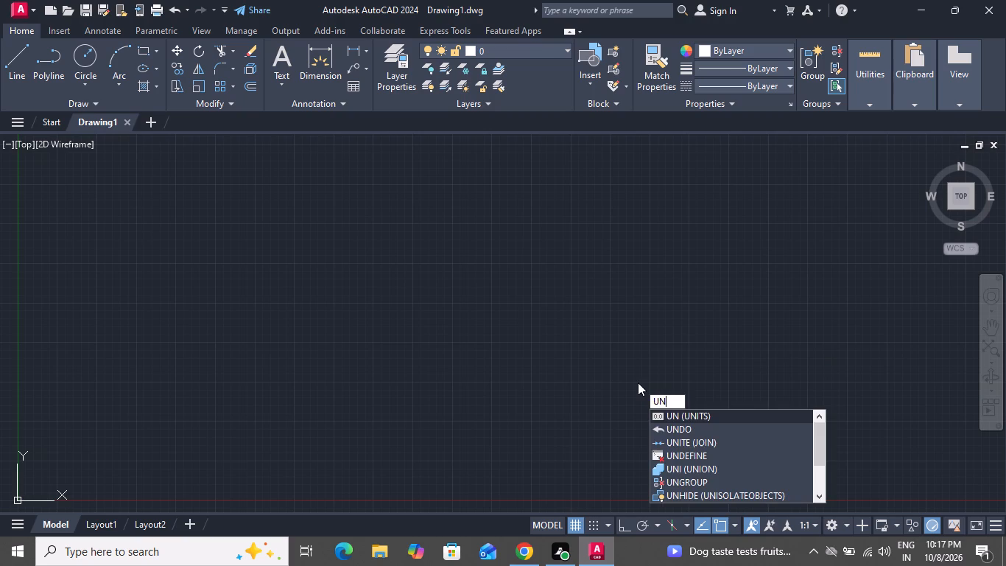
key("space")
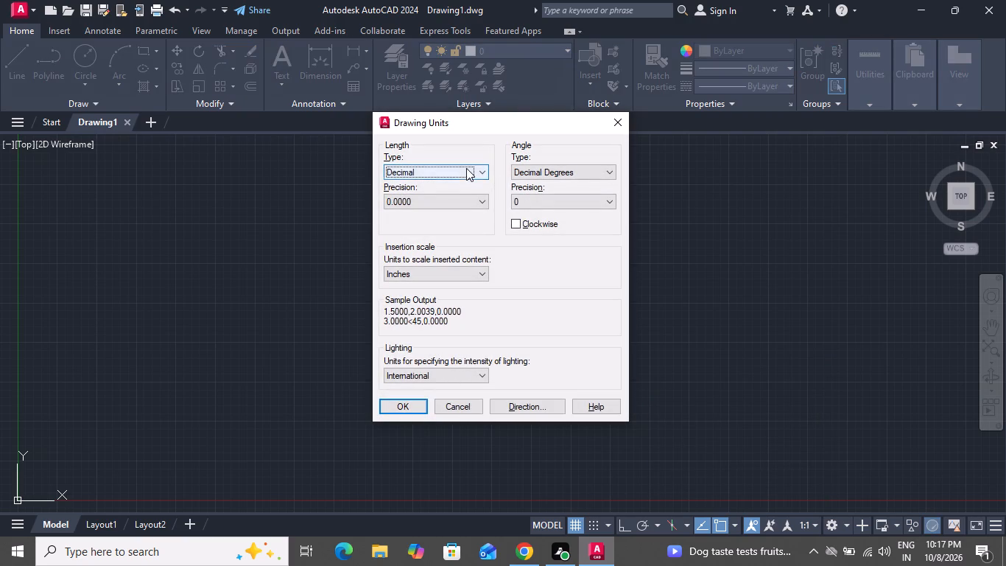
left_click(466, 168)
left_click(468, 202)
left_click(466, 203)
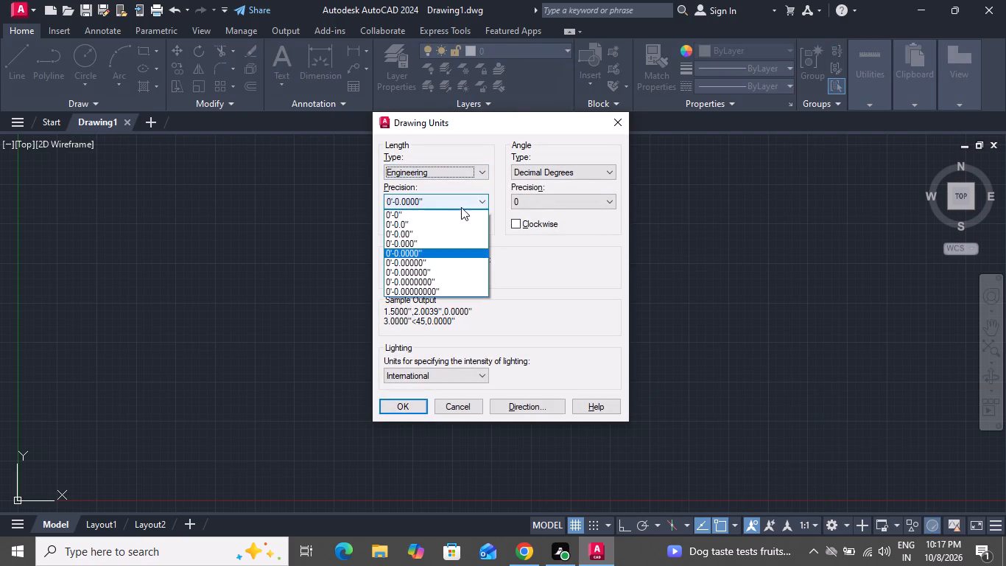
left_click(457, 217)
left_click(418, 408)
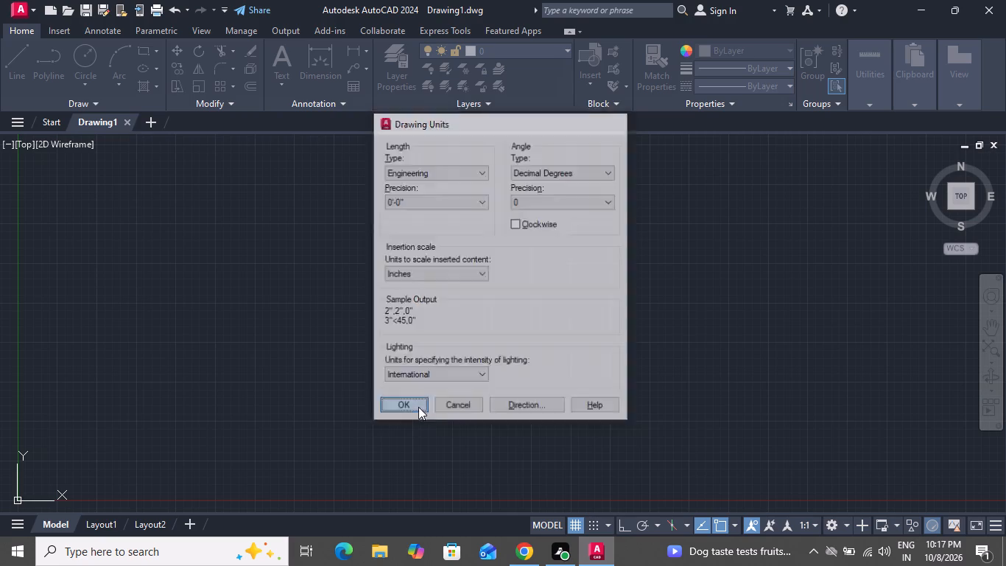
Modify the Standard dimension style to Engineering primary units with 0'-0" precision, and make it the current style.
key("d")
key("space")
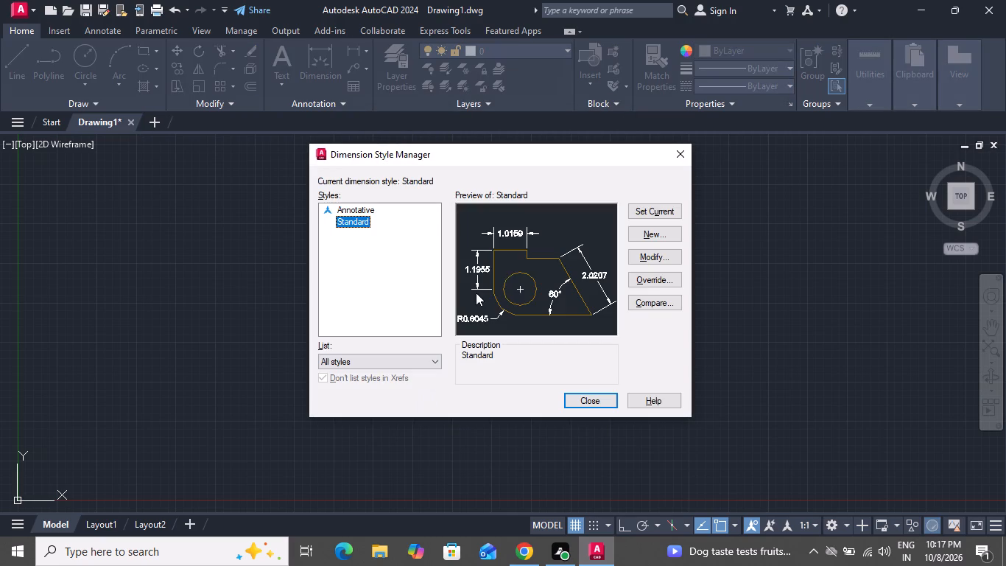
left_click(640, 259)
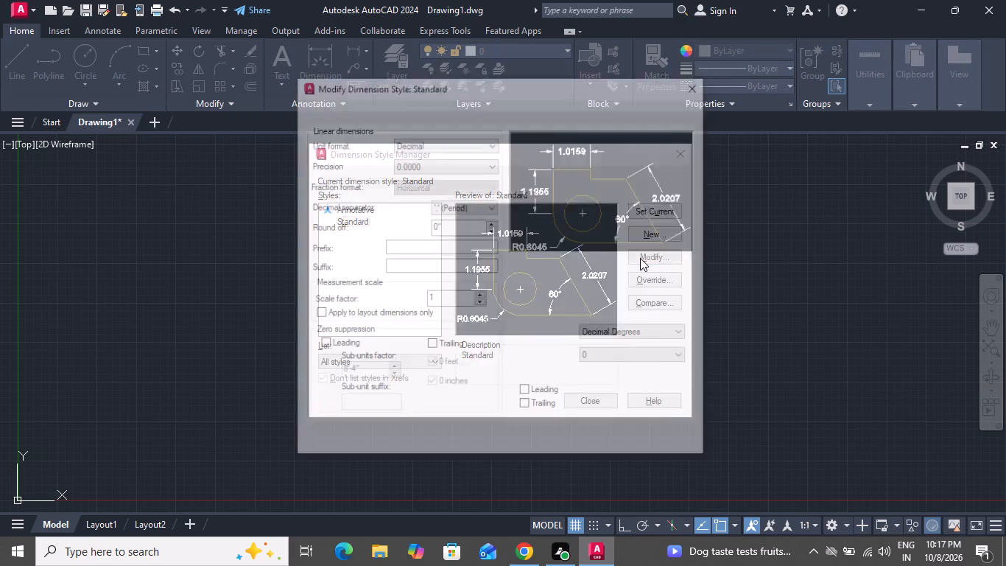
left_click(442, 146)
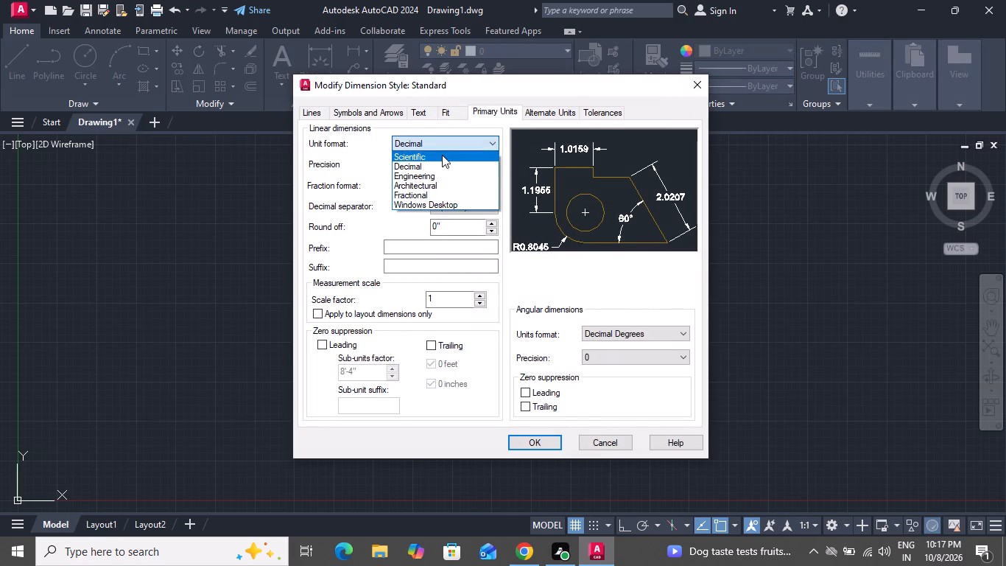
left_click(444, 172)
left_click(456, 164)
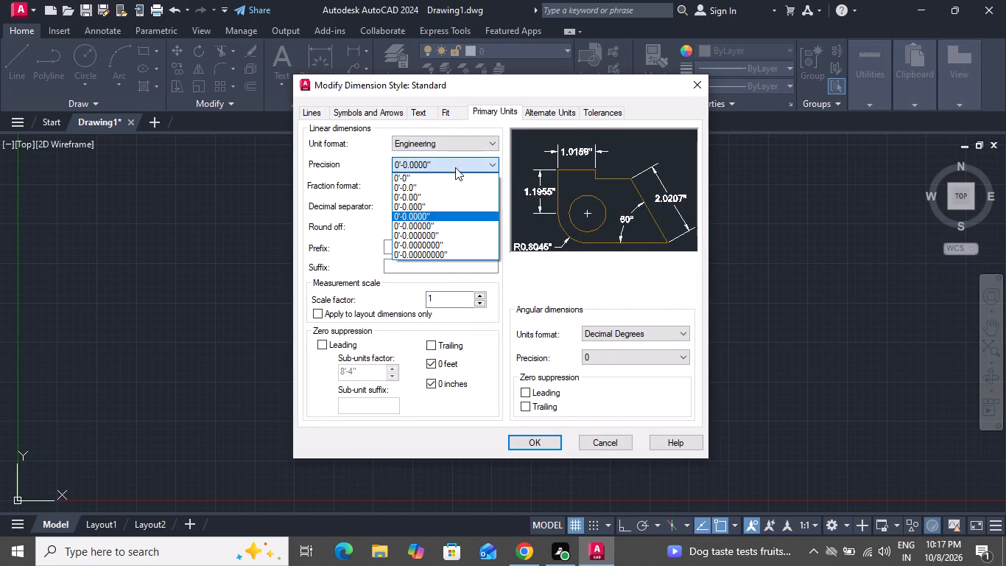
left_click(453, 176)
left_click(547, 439)
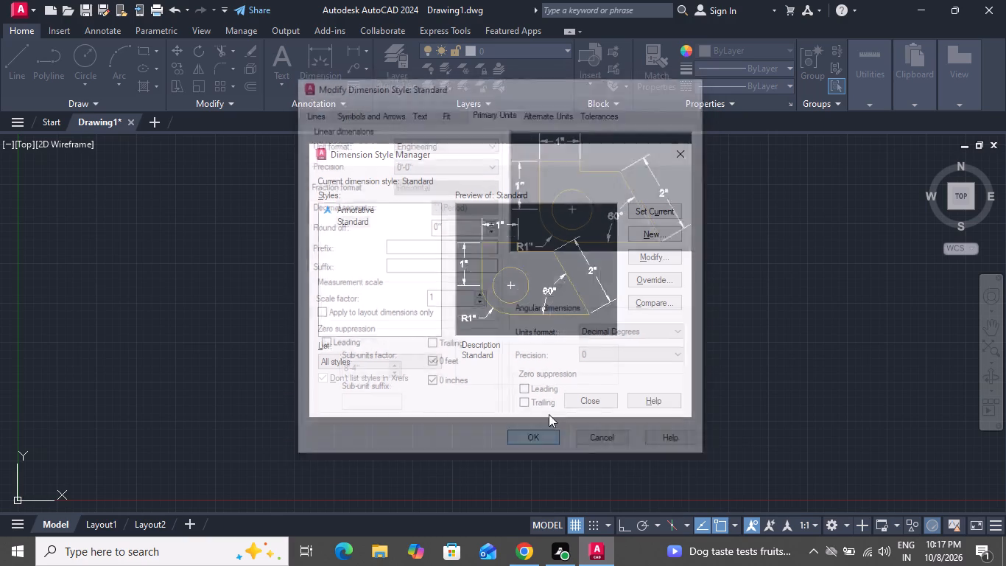
left_click(647, 201)
left_click(647, 206)
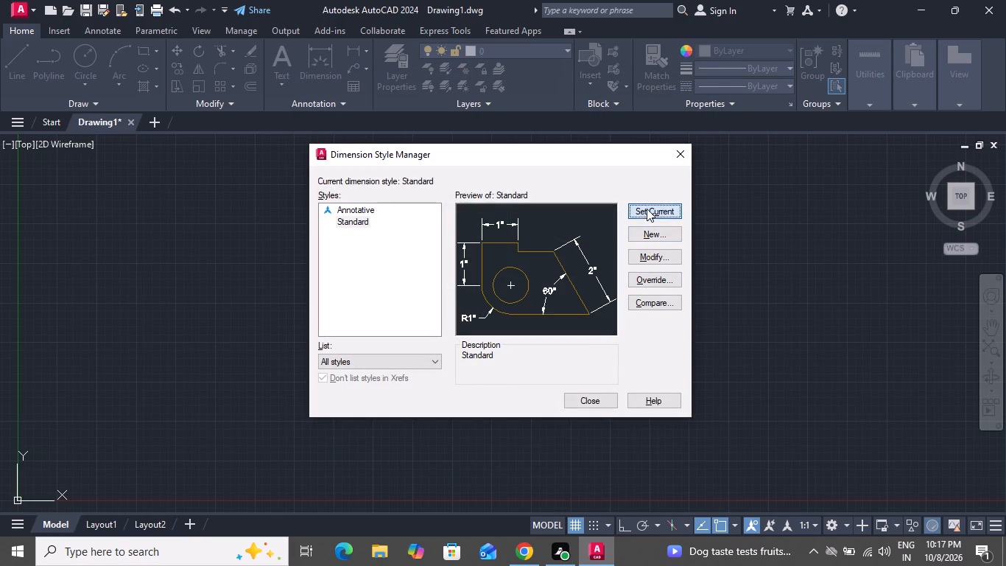
left_click(581, 401)
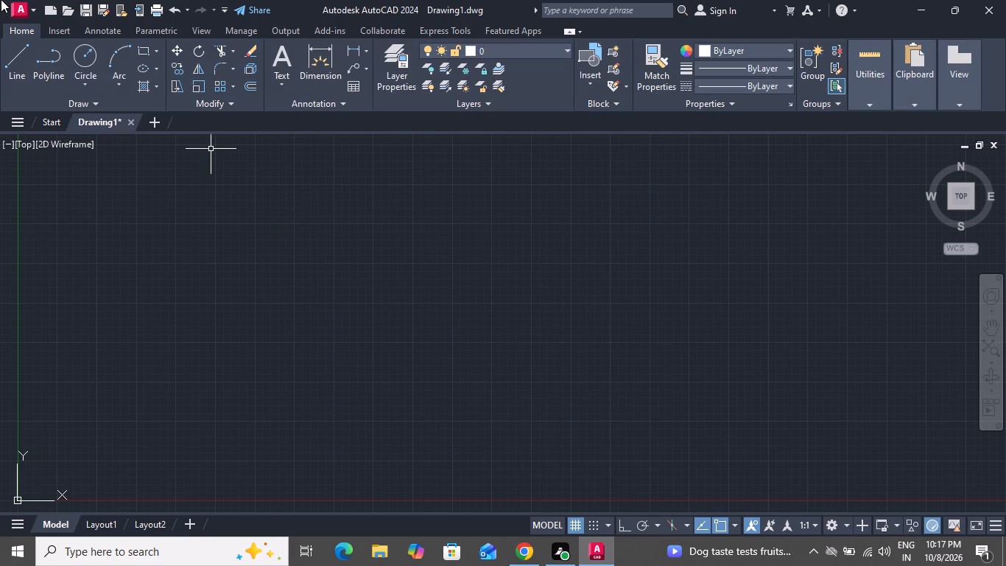
Draw a vertical line 47'6" long upward with Ortho mode on, and fit the whole drawing in view.
left_click(7, 59)
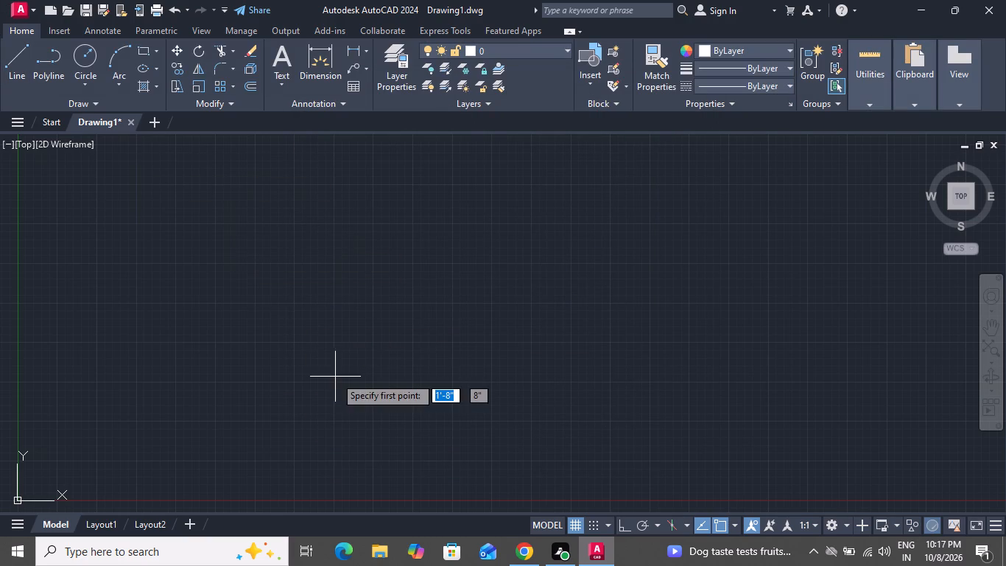
left_click_drag(335, 377, 338, 366)
left_click(628, 525)
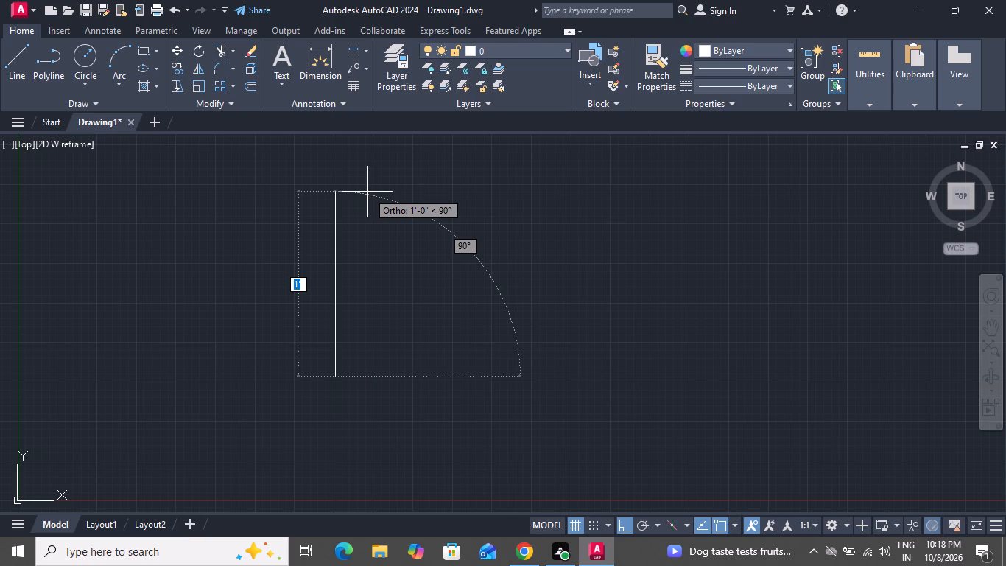
type("47'")
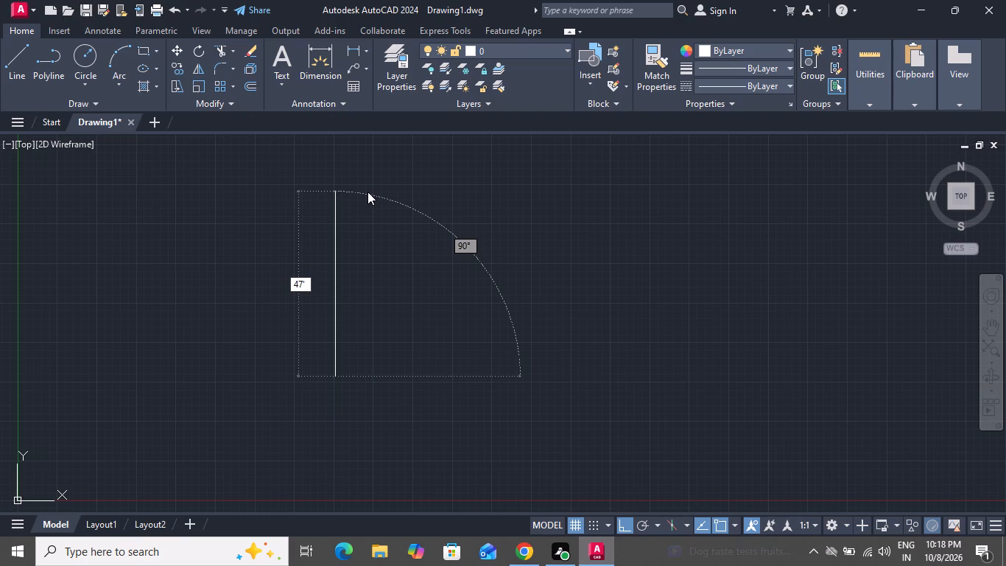
type("6\"")
key("Return")
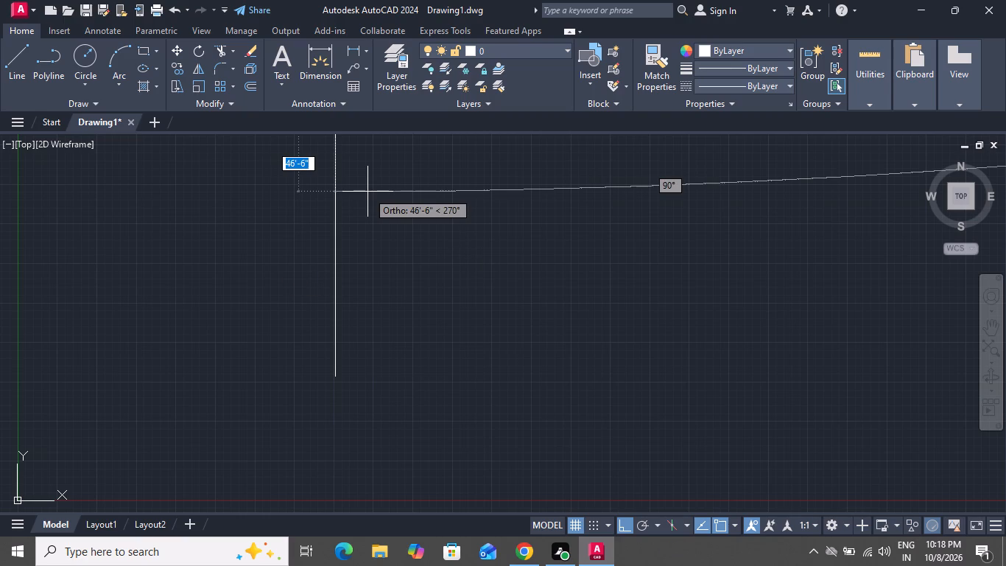
scroll(388, 242, "down", 1)
scroll(463, 399, "up", 1)
scroll(508, 447, "down", 1)
scroll(538, 455, "up", 1)
scroll(546, 435, "down", 1)
scroll(546, 435, "up", 1)
scroll(546, 435, "down", 3)
scroll(523, 371, "up", 1)
scroll(523, 371, "down", 1)
scroll(522, 392, "up", 1)
scroll(522, 393, "down", 1)
scroll(522, 393, "up", 1)
scroll(522, 393, "down", 3)
scroll(522, 393, "up", 1)
scroll(555, 309, "down", 4)
scroll(596, 242, "down", 3)
scroll(652, 264, "up", 1)
scroll(653, 265, "down", 1)
scroll(656, 268, "up", 1)
scroll(664, 277, "down", 5)
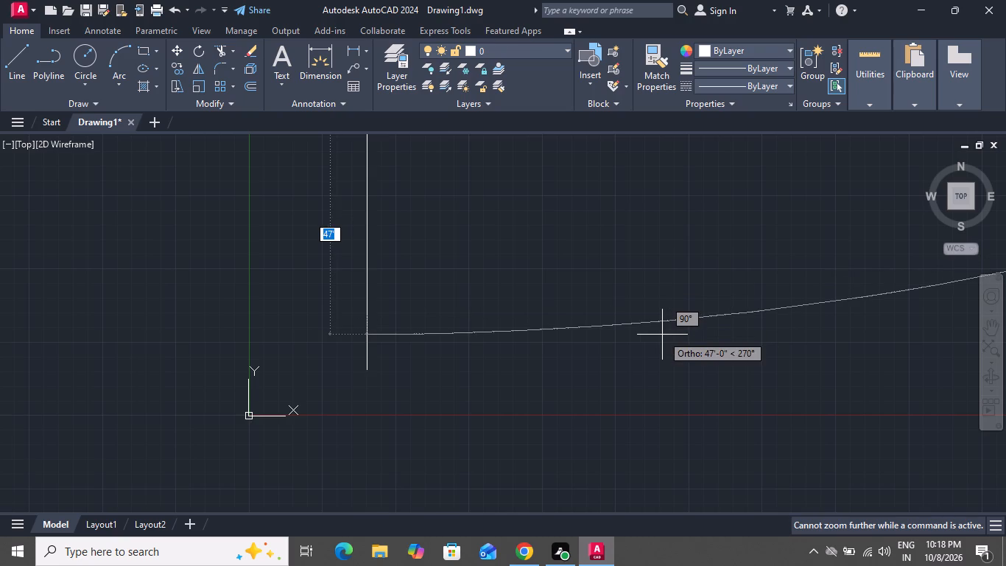
key("Escape")
type("z")
key("space")
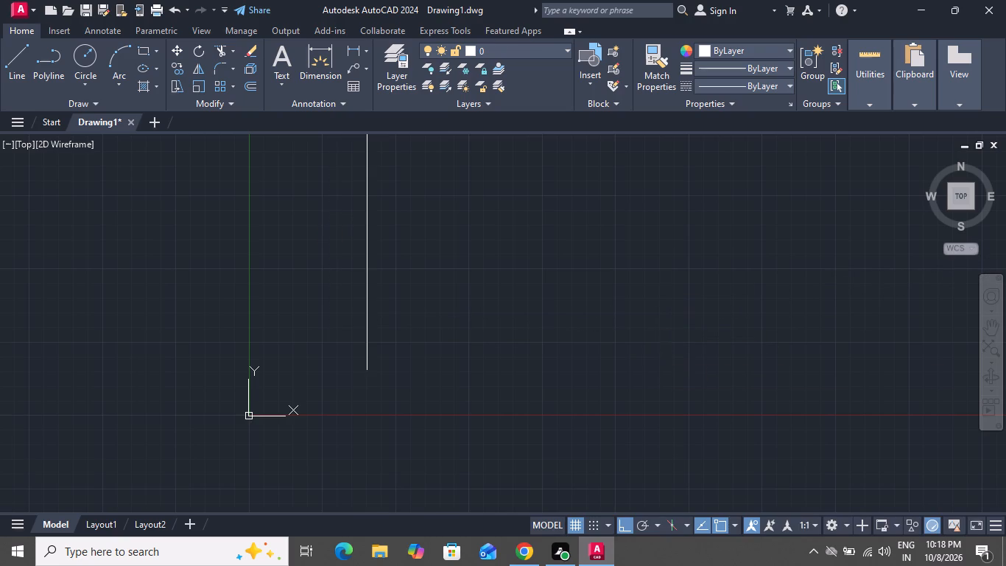
key("a")
key("space")
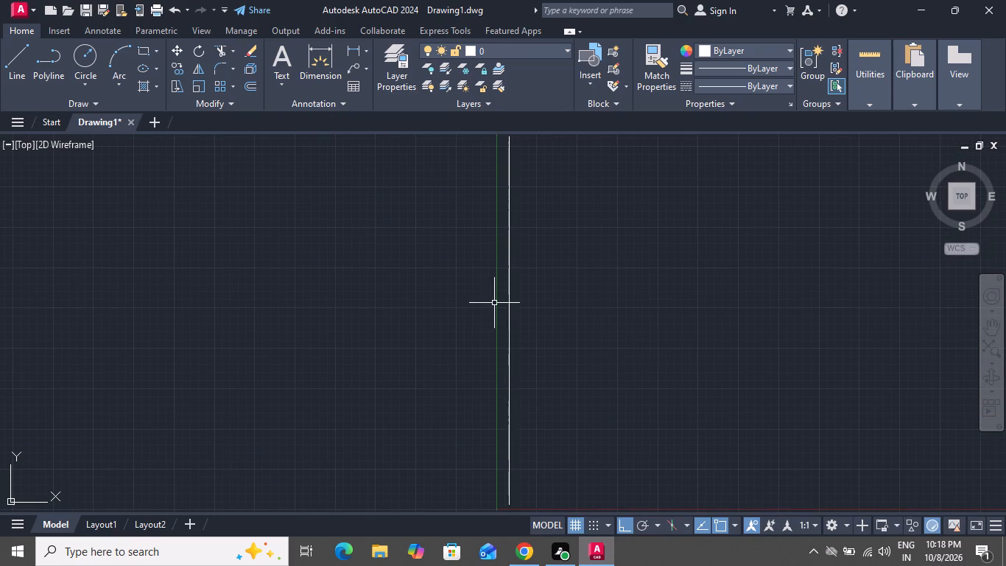
Delete the vertical line.
left_click(512, 301)
left_click(505, 304)
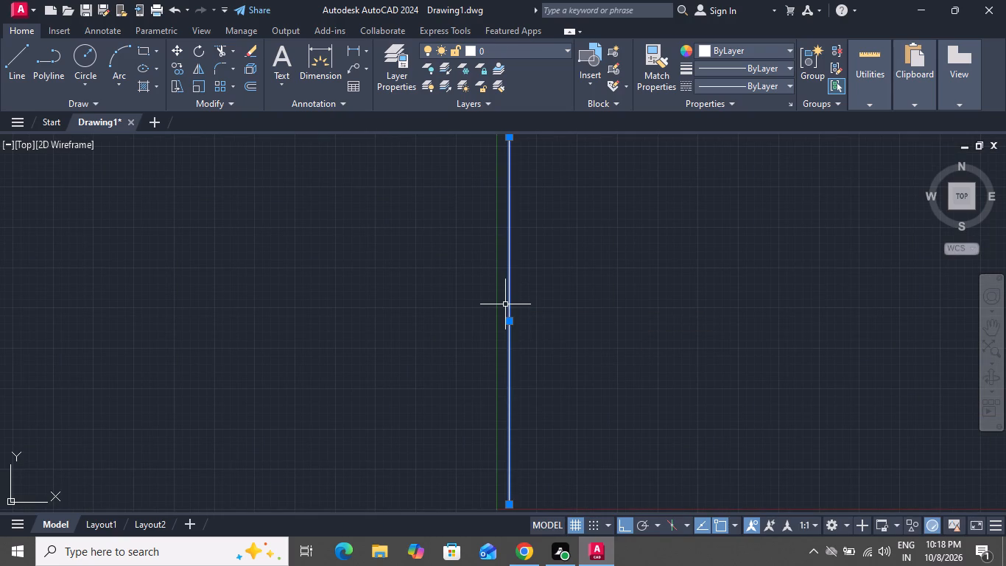
key("Delete")
Start a new line in the empty drawing area with a 47'6" vertical segment going upward.
scroll(451, 331, "up", 1)
scroll(437, 332, "down", 3)
scroll(385, 326, "up", 1)
scroll(383, 328, "down", 3)
scroll(560, 358, "down", 4)
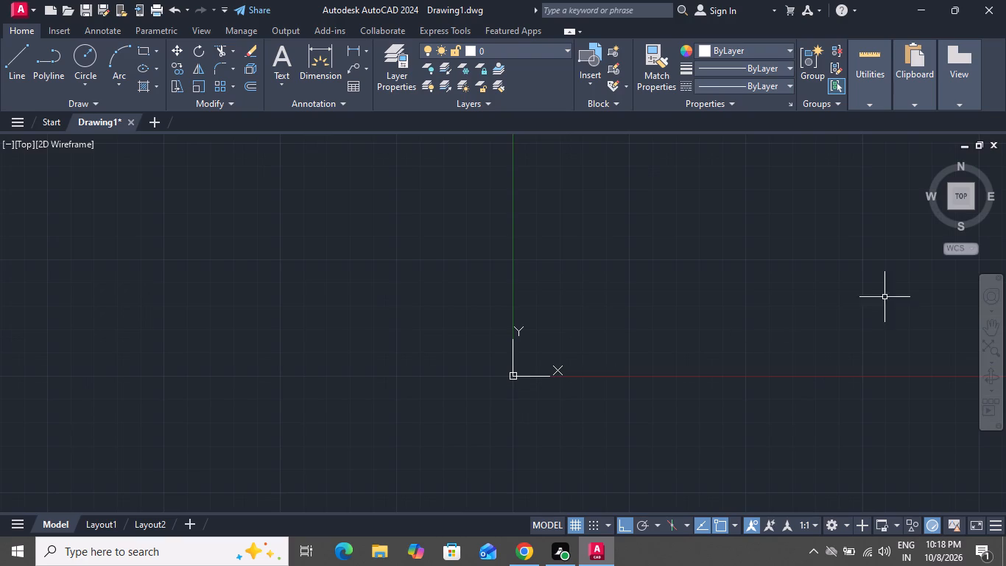
scroll(922, 212, "up", 1)
scroll(922, 209, "down", 1)
scroll(919, 204, "up", 2)
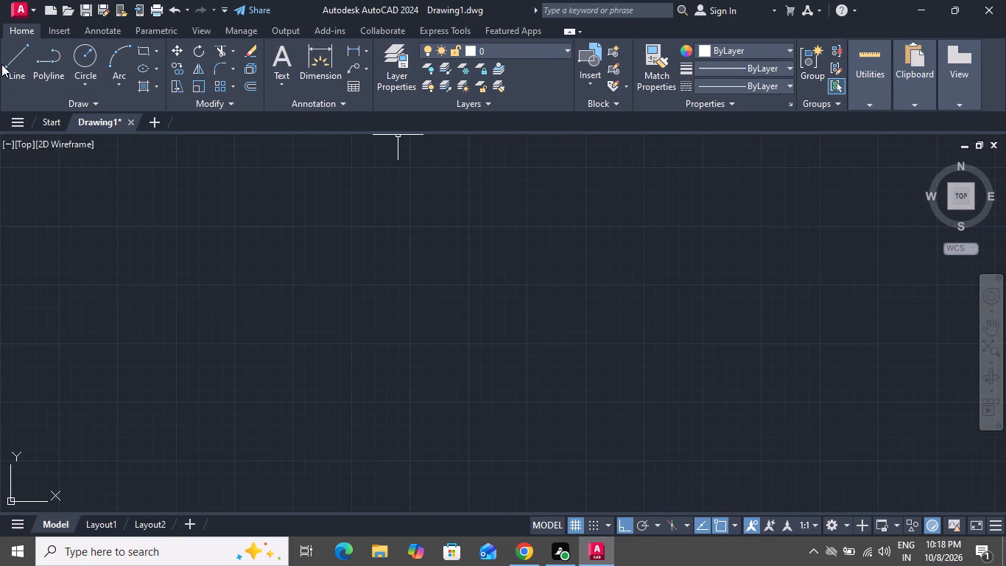
left_click(1, 64)
left_click(20, 60)
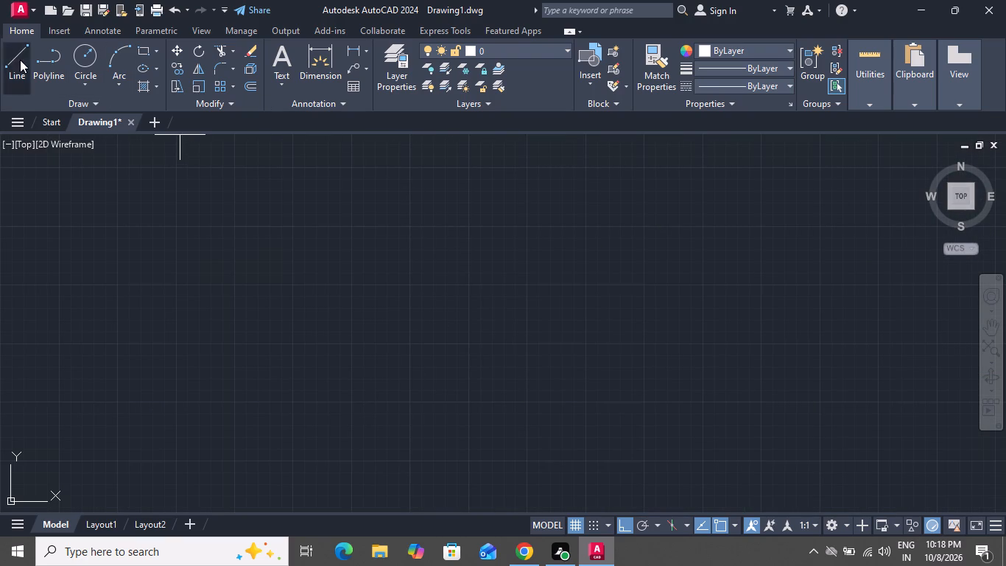
left_click(356, 404)
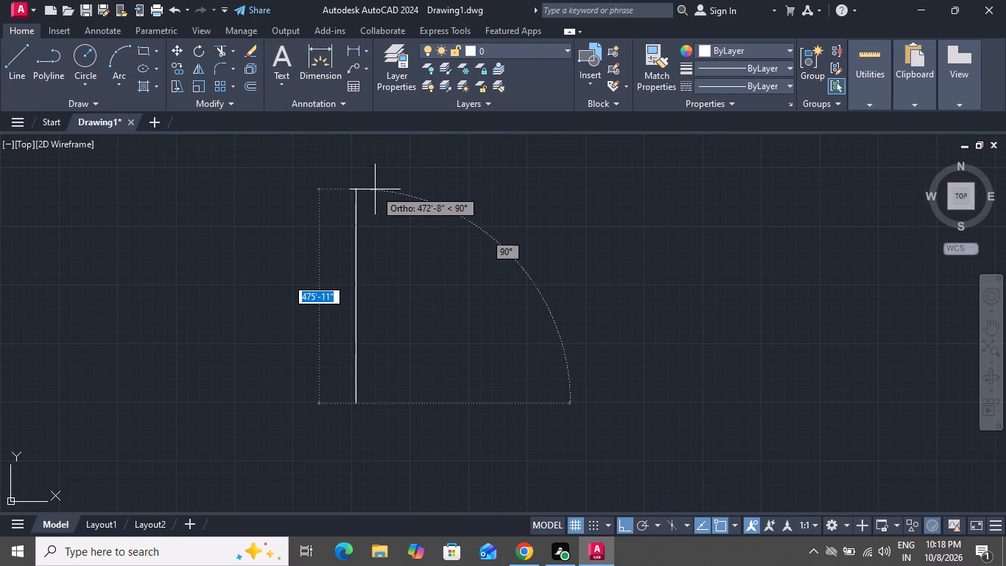
type("47'")
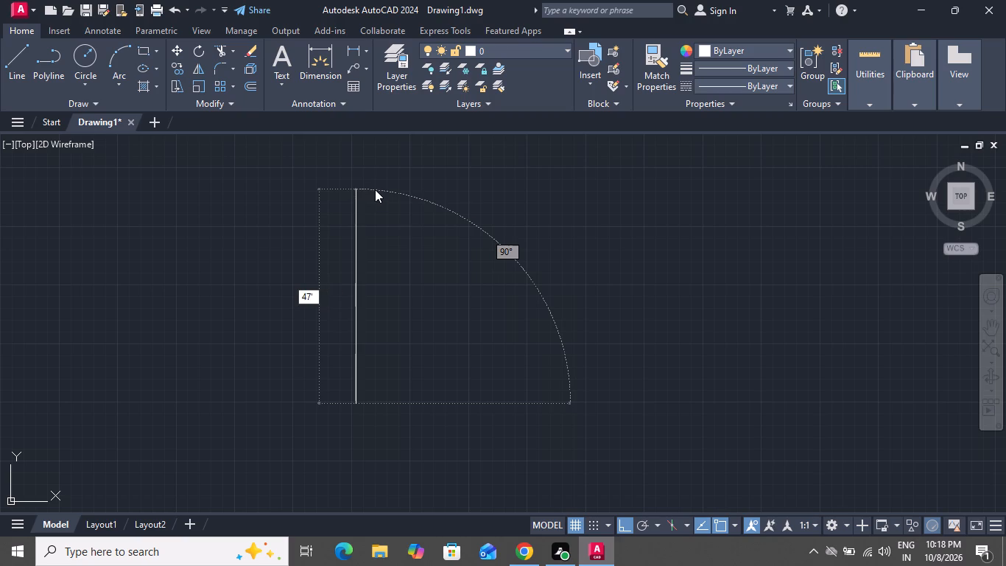
type("6\"")
key("Return")
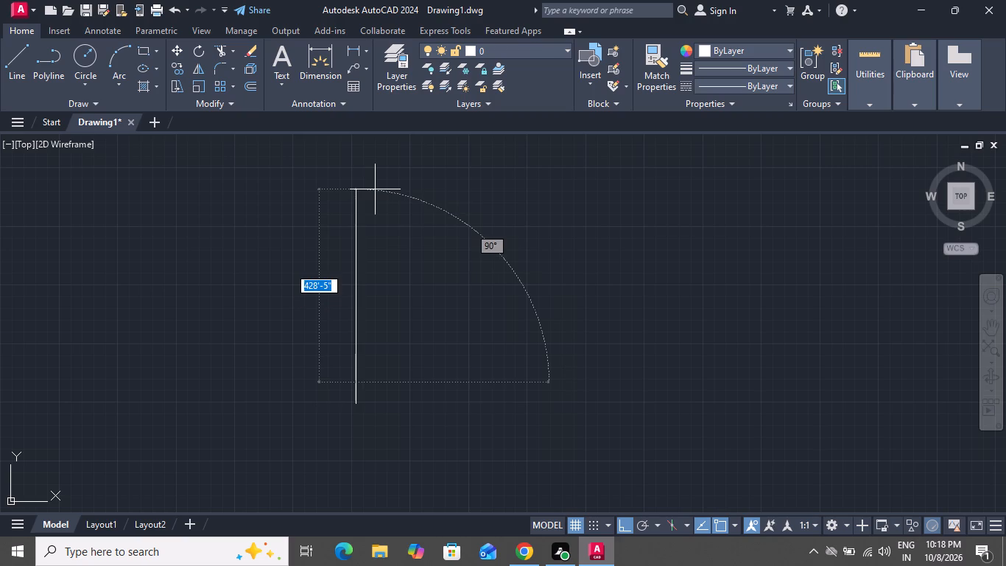
Try a length of 43'50" for the horizontal segment running right from the vertical's upper end, then place its endpoint freehand.
scroll(390, 394, "up", 4)
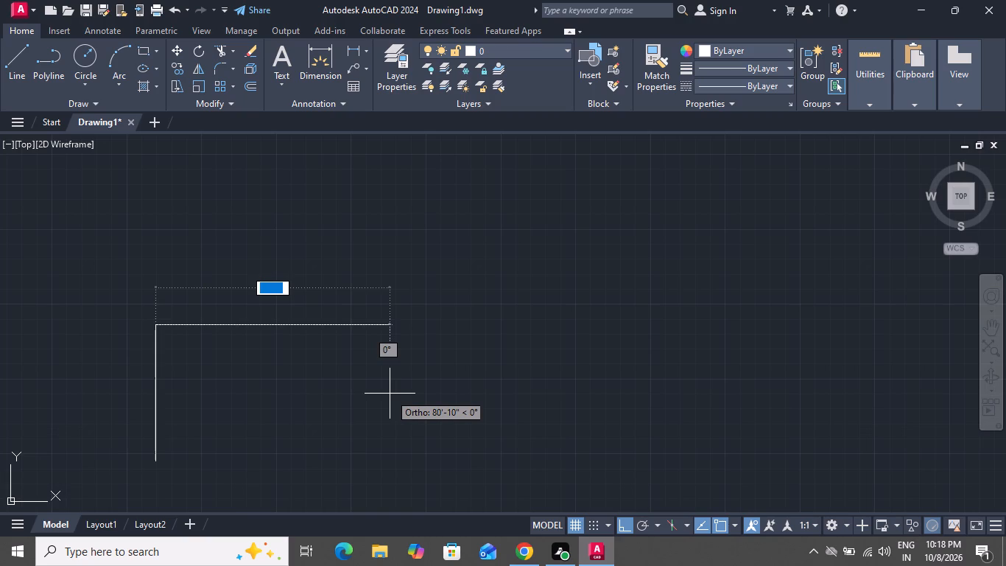
type("43'50\"")
key("Return")
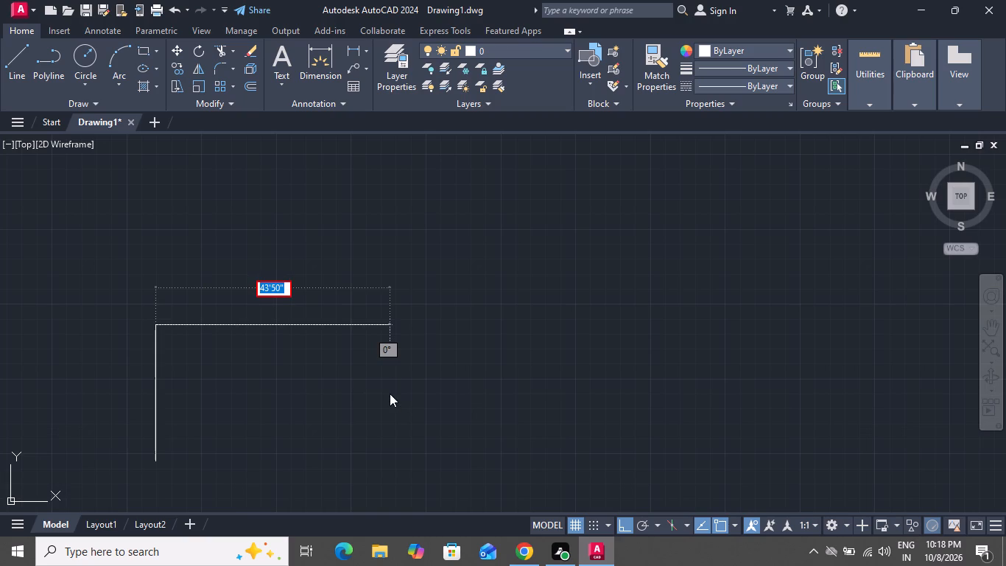
left_click(352, 411)
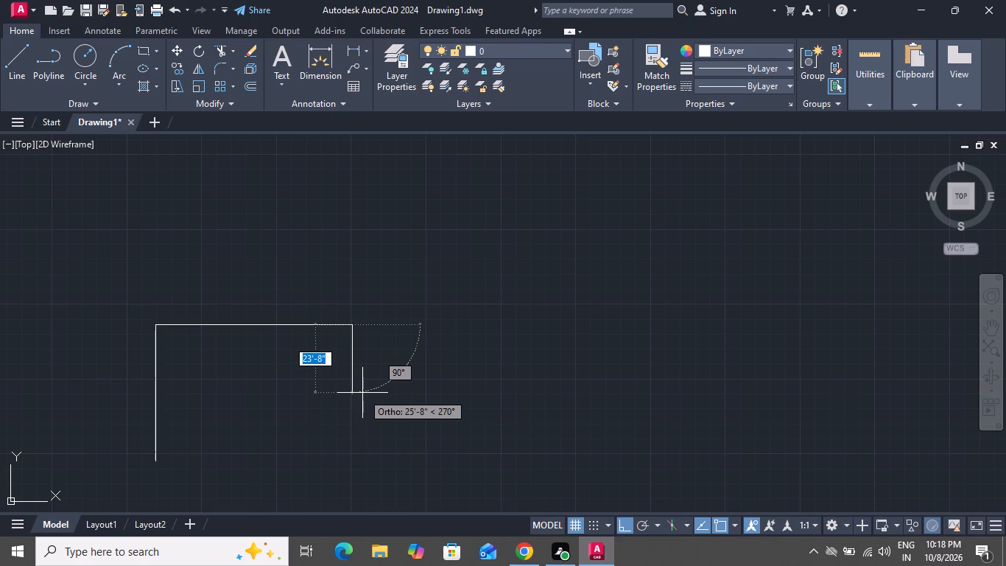
Add a 47'6" vertical segment going downward from the right end of the horizontal segment.
scroll(397, 307, "up", 1)
scroll(397, 307, "down", 2)
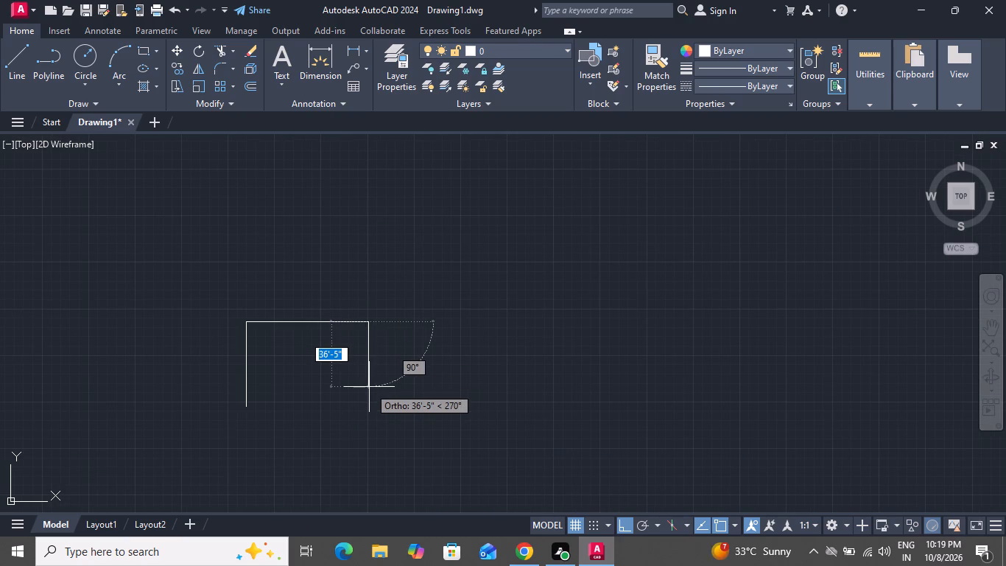
key("4")
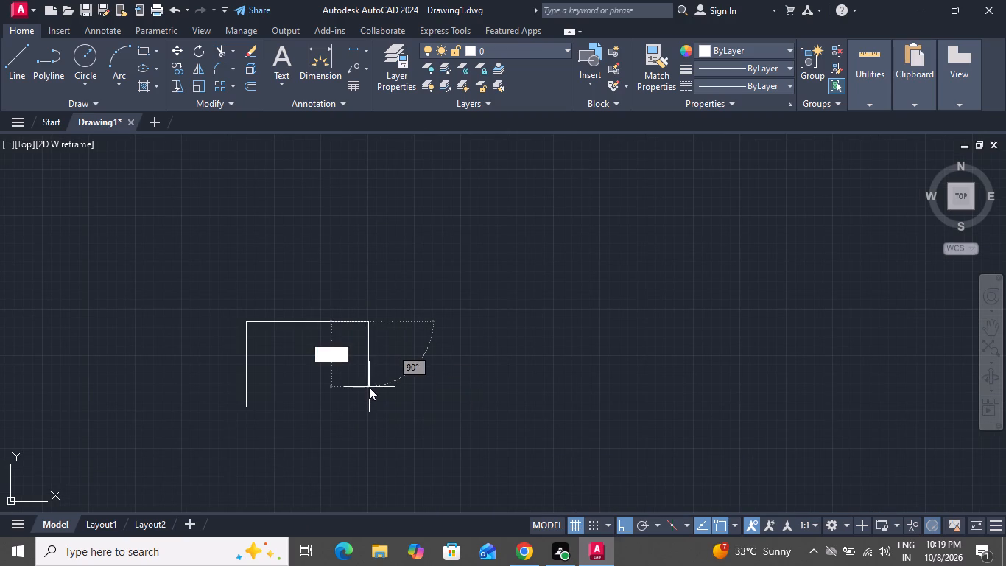
type("7'6\"")
key("Return")
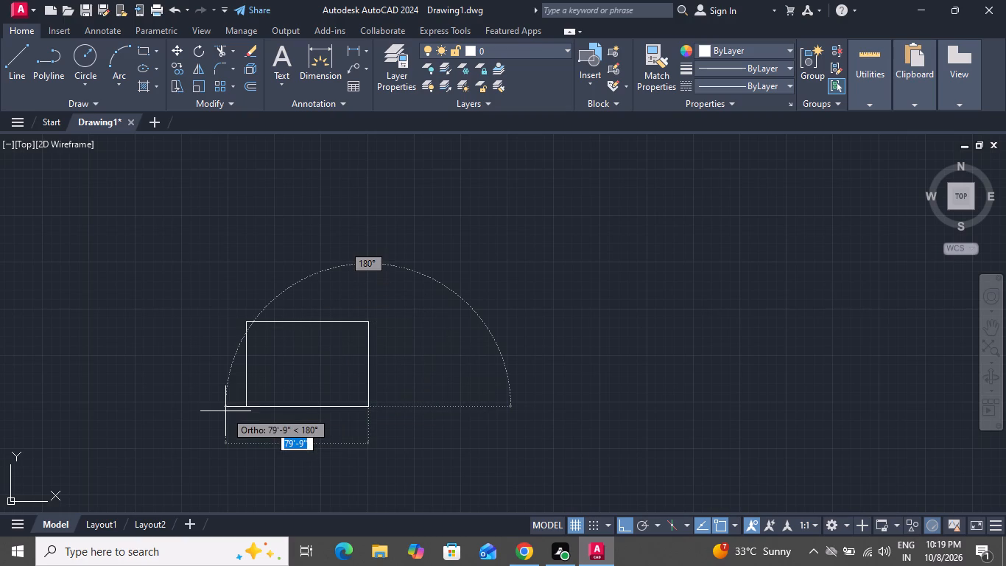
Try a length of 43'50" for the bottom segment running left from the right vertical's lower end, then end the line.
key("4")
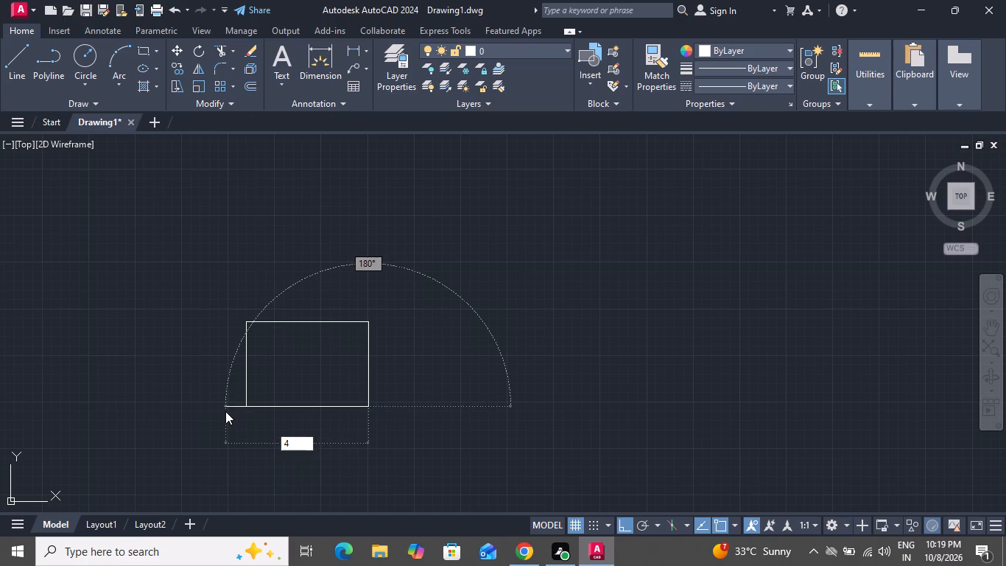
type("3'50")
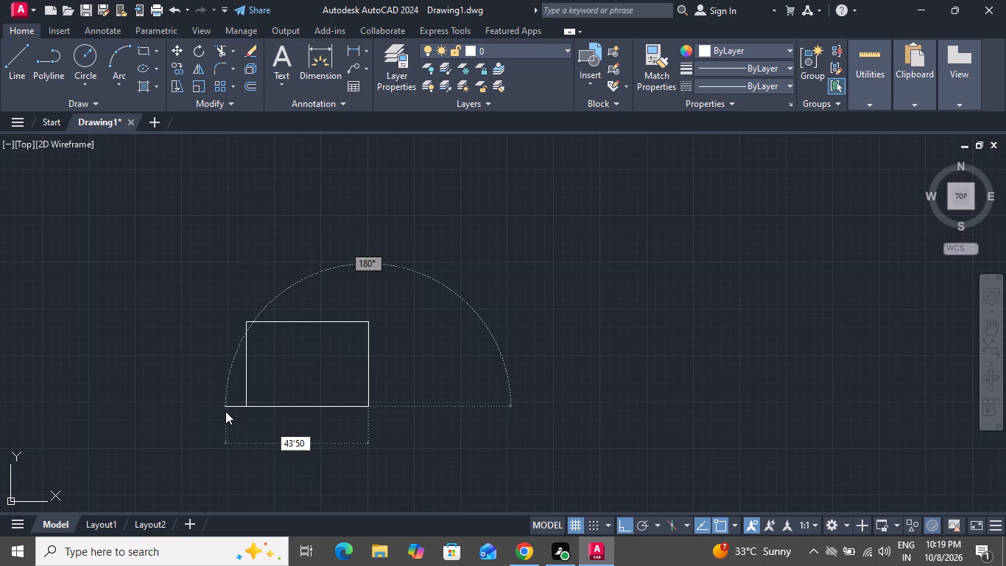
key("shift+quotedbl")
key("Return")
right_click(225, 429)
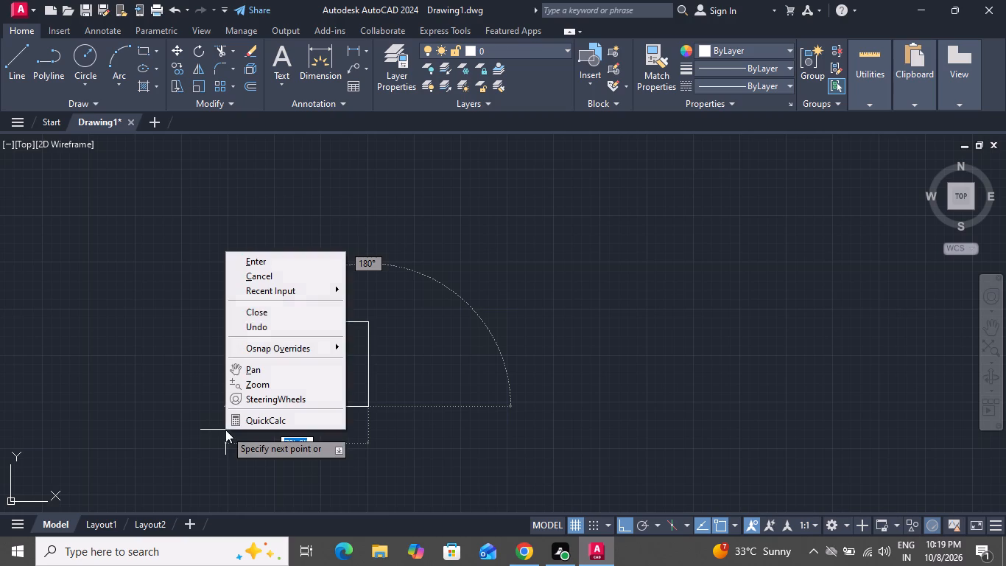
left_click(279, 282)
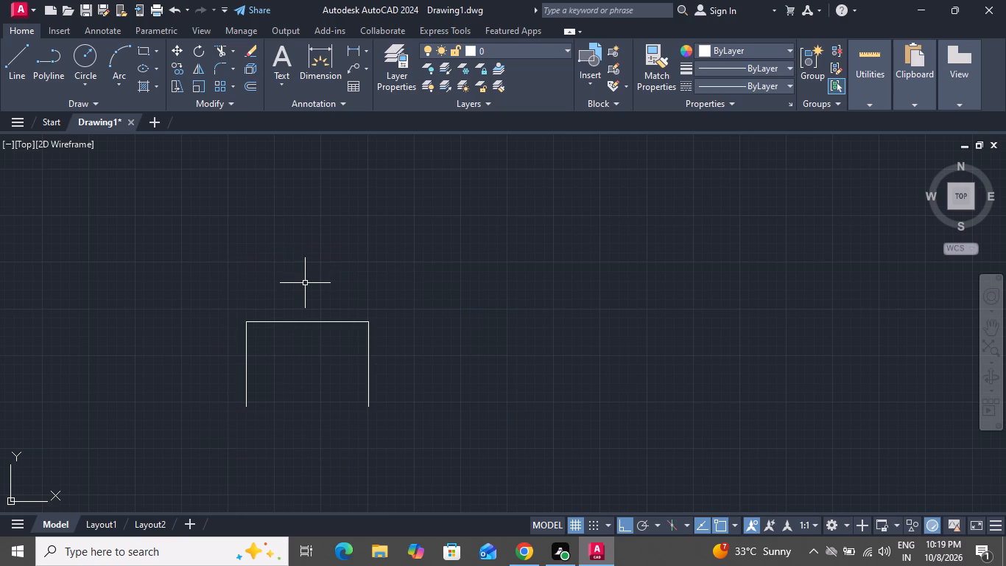
Draw a line joining the lower ends of the two verticals to close the rectangular outline.
left_click(14, 55)
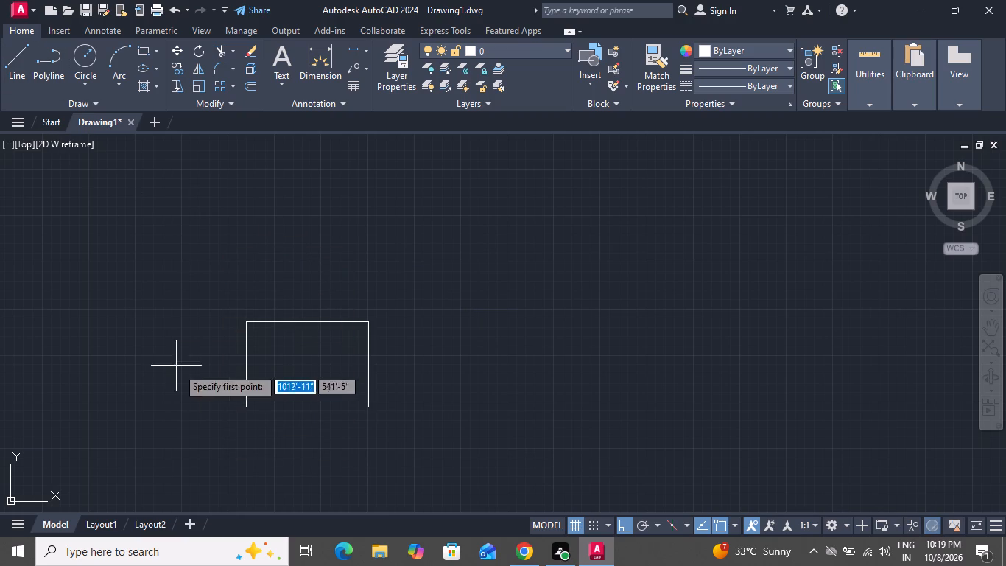
left_click(247, 407)
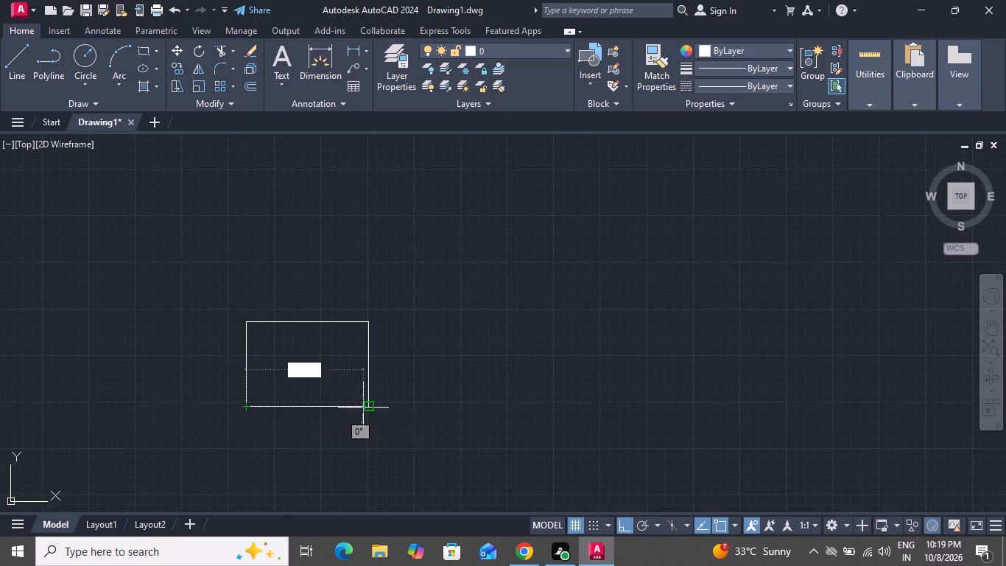
left_click(370, 406)
right_click(369, 406)
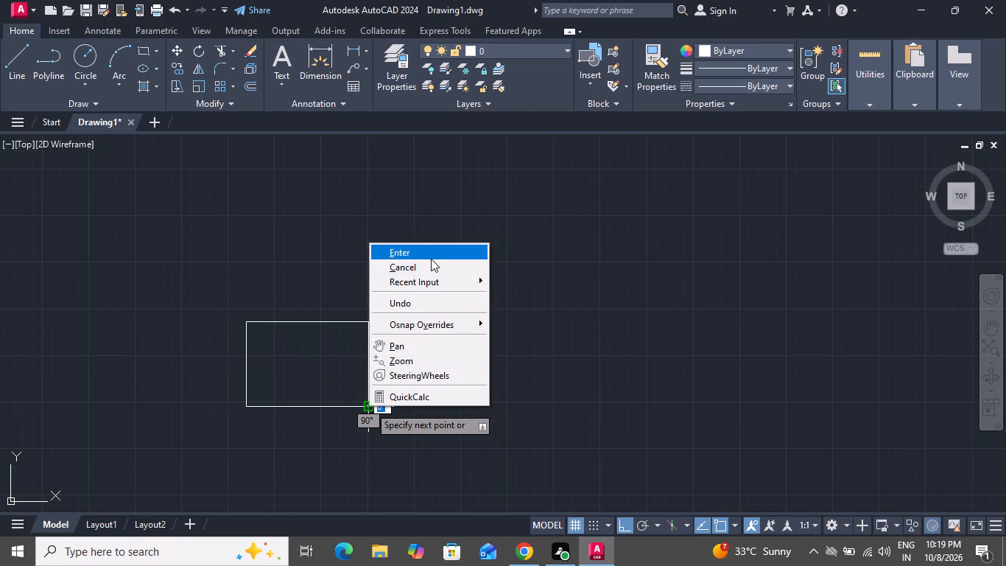
left_click(431, 259)
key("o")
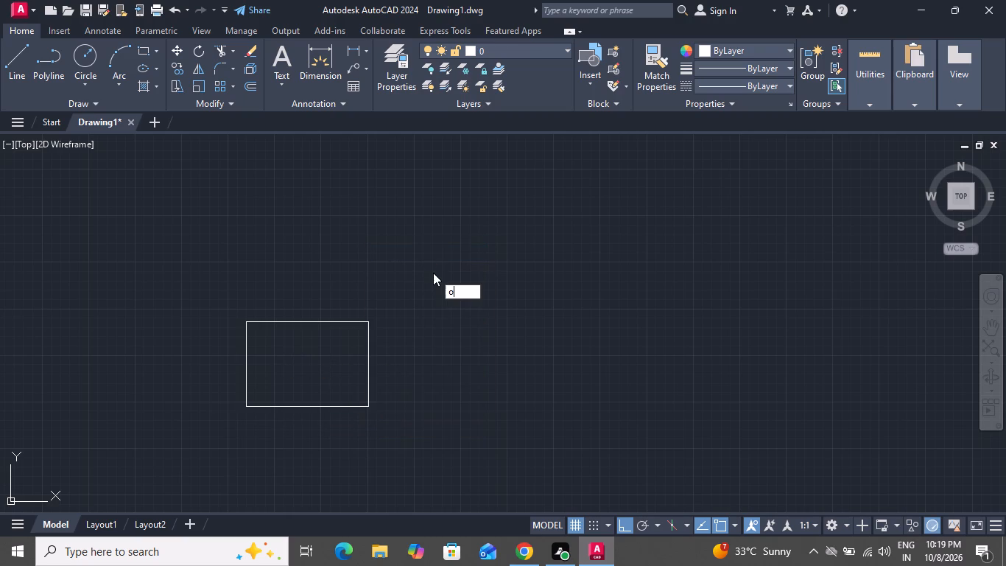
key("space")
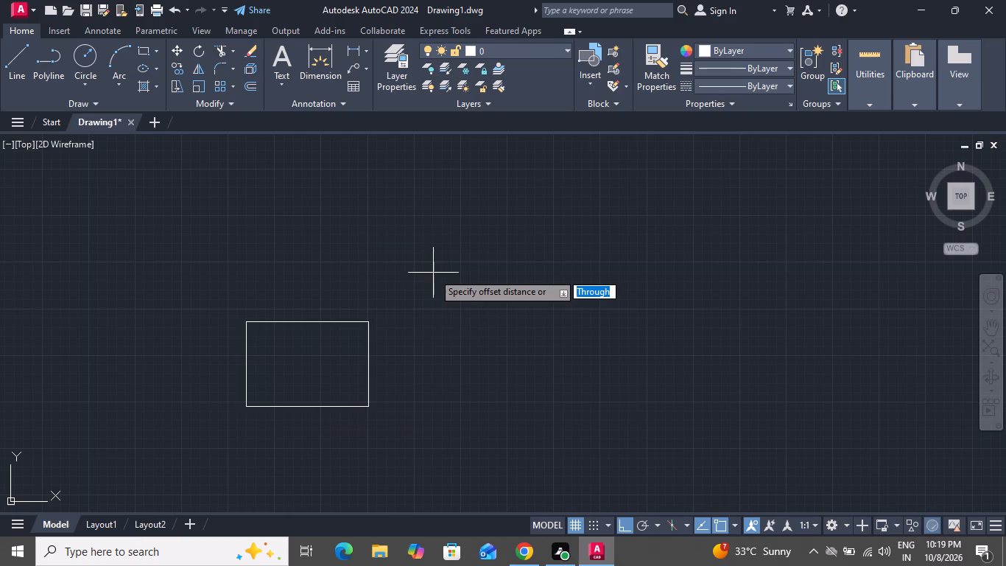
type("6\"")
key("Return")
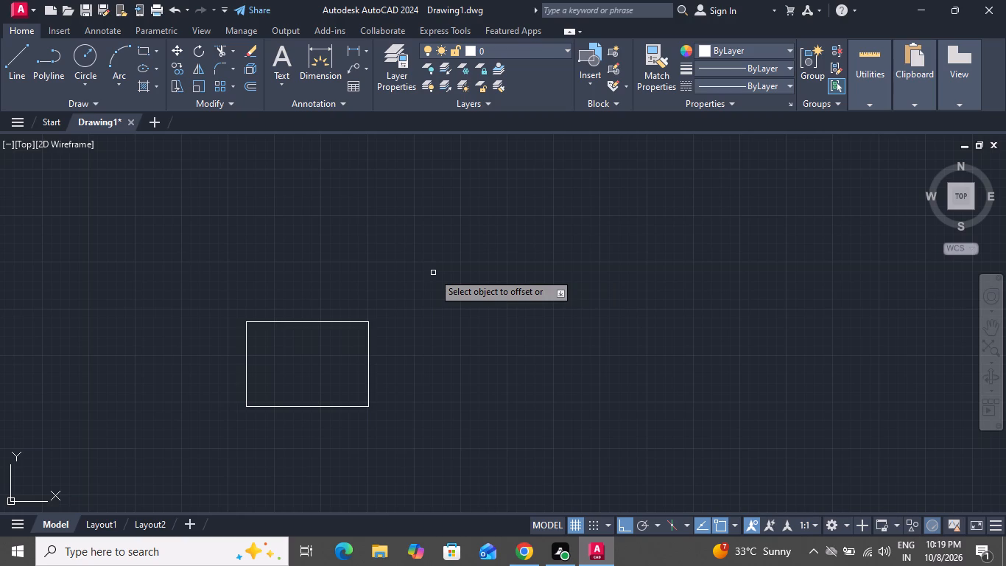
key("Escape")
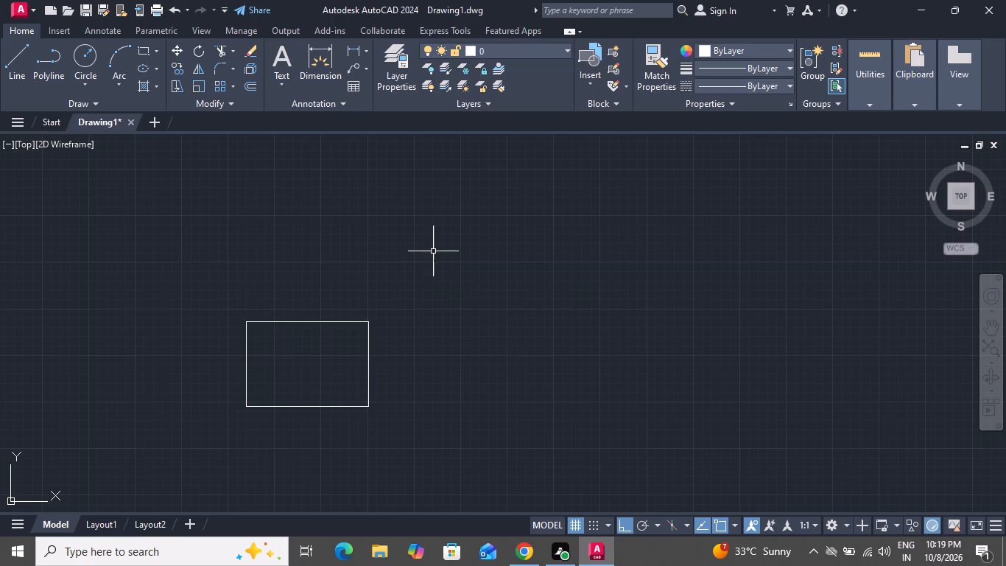
Offset all four sides of the rectangle inward by 9".
type("of")
key("space")
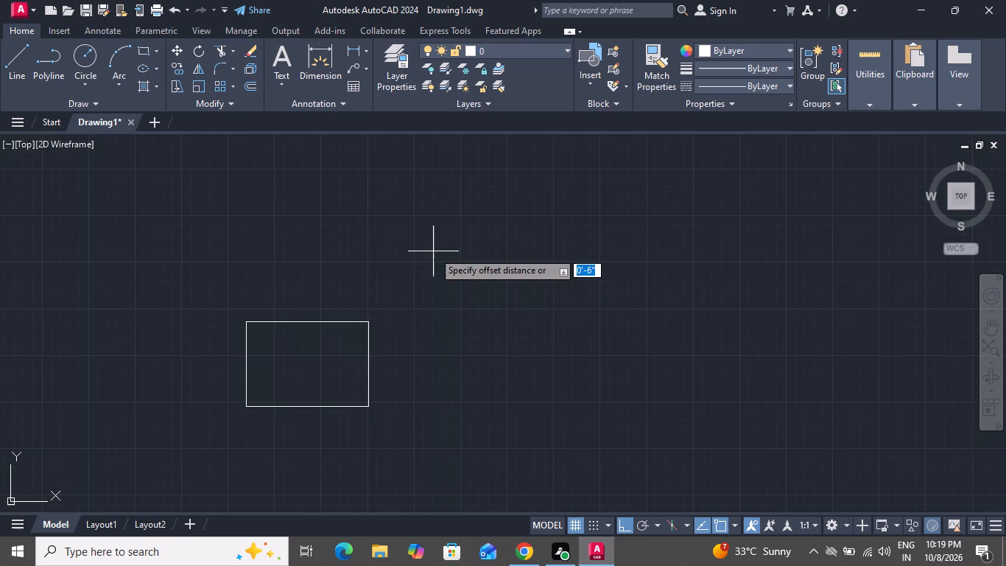
key("9")
key("shift+quotedbl")
key("Return")
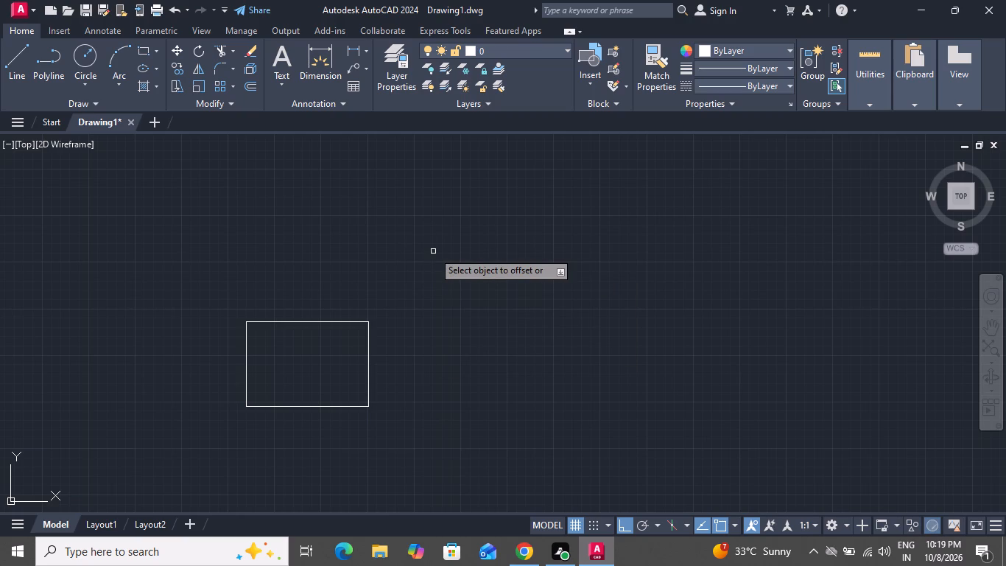
left_click(328, 319)
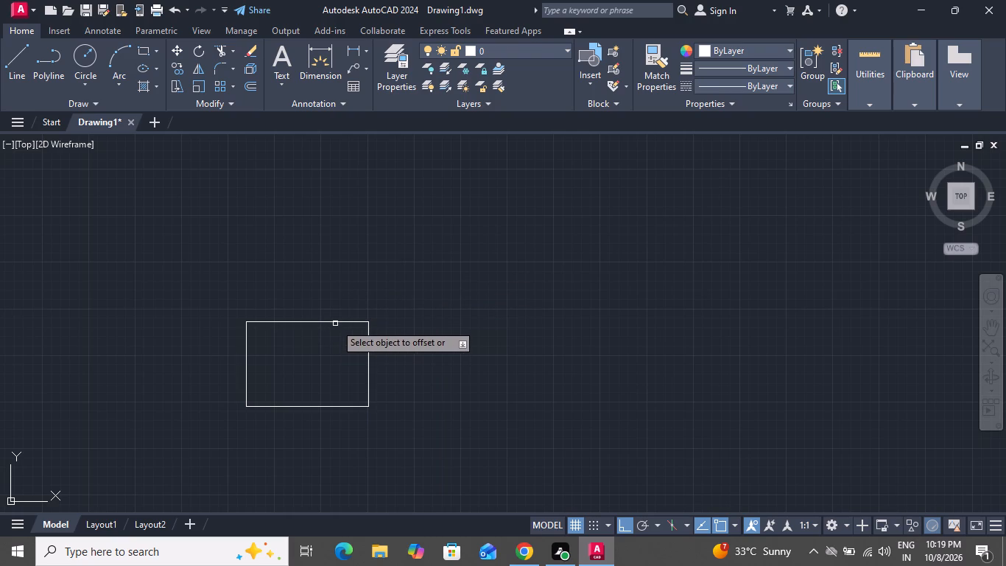
left_click(335, 322)
left_click(335, 347)
left_click(247, 352)
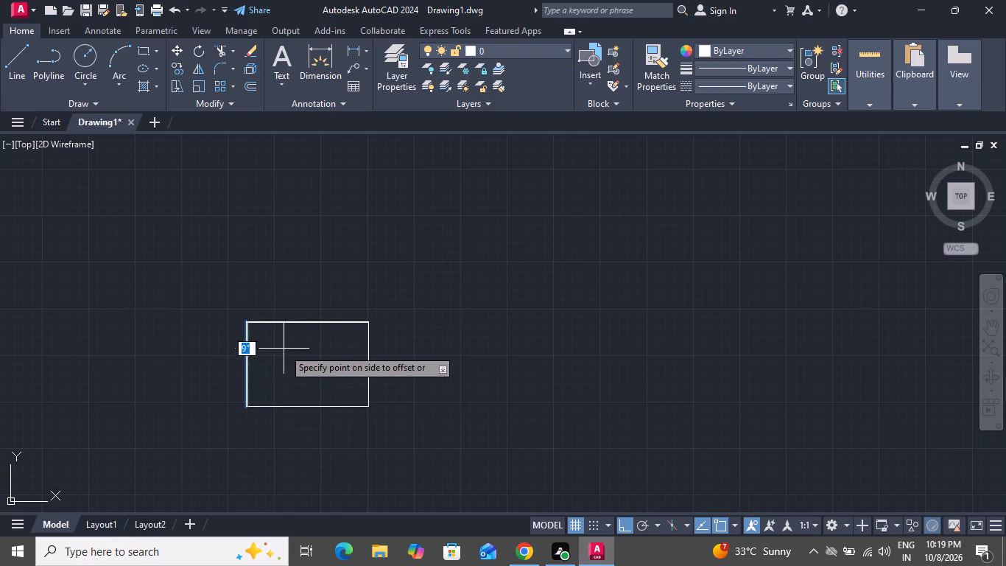
left_click(284, 349)
left_click(281, 408)
left_click(281, 366)
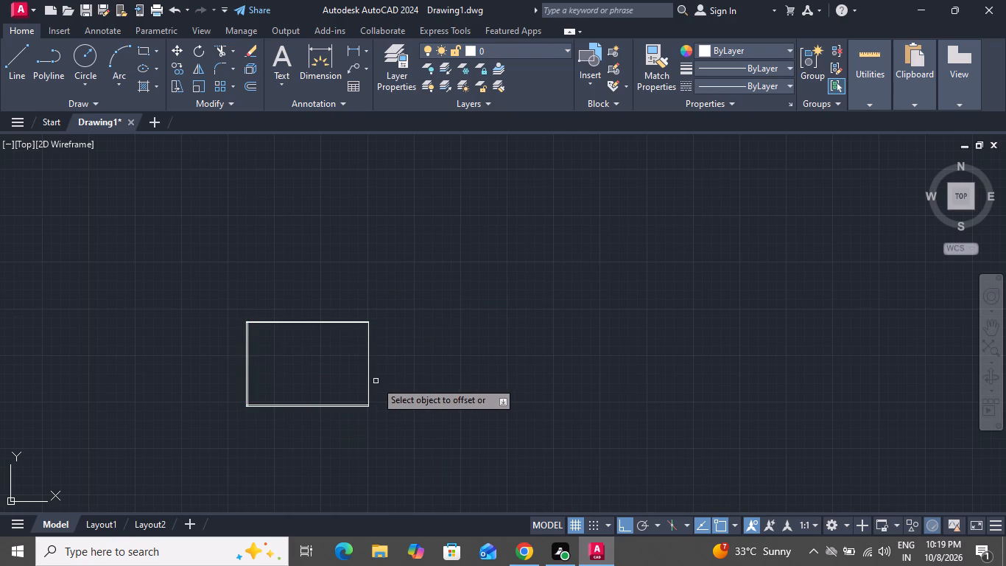
left_click(369, 384)
left_click(342, 380)
right_click(341, 366)
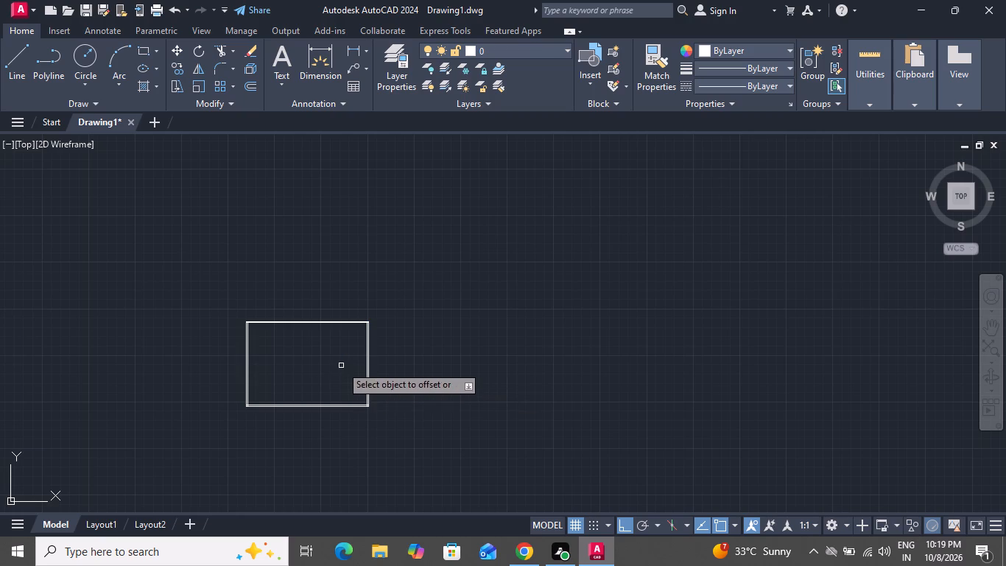
left_click(374, 382)
Trim the overlapping ends of the inner offset lines at the rectangle's upper-left corner.
type("tr")
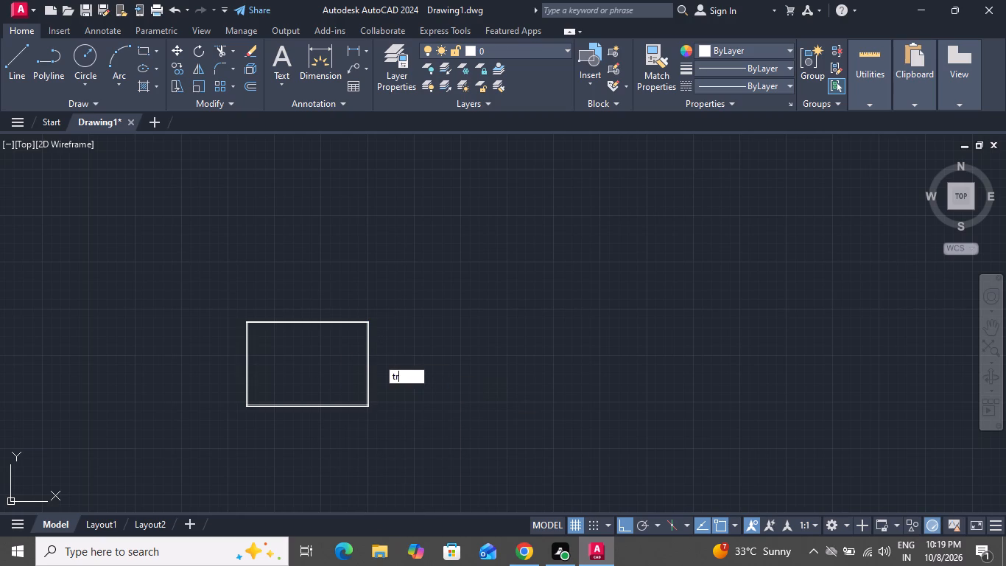
key("space")
key("space")
scroll(243, 309, "up", 3)
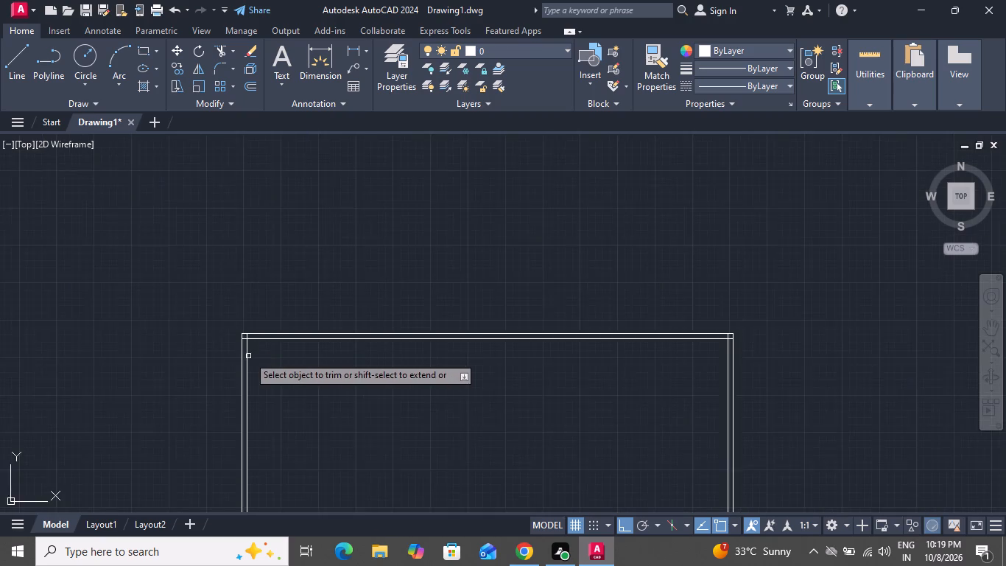
scroll(235, 342, "up", 2)
scroll(235, 340, "down", 1)
scroll(235, 338, "up", 3)
scroll(276, 369, "down", 1)
scroll(276, 366, "up", 2)
left_click(281, 304)
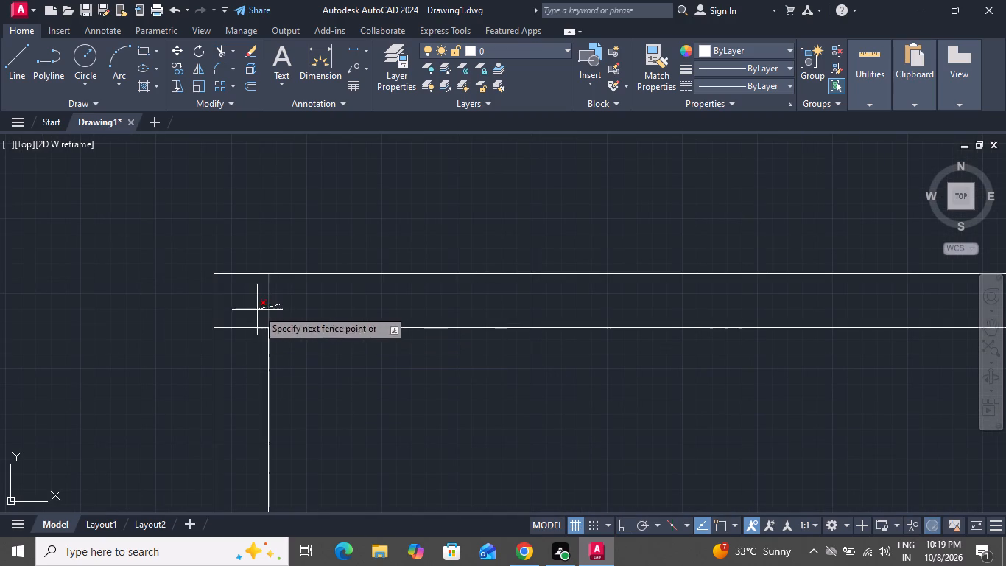
left_click(256, 310)
left_click(252, 298)
left_click(242, 363)
Trim the overlapping ends of the inner offset lines at the rectangle's upper-right corner.
scroll(253, 275, "down", 2)
scroll(253, 275, "up", 1)
scroll(256, 267, "down", 2)
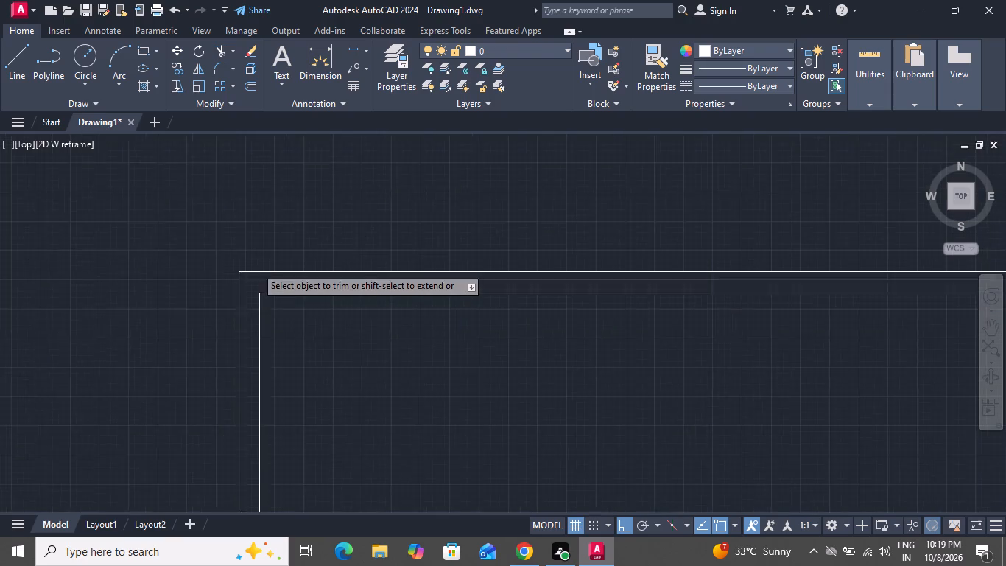
scroll(221, 286, "down", 3)
scroll(219, 286, "up", 1)
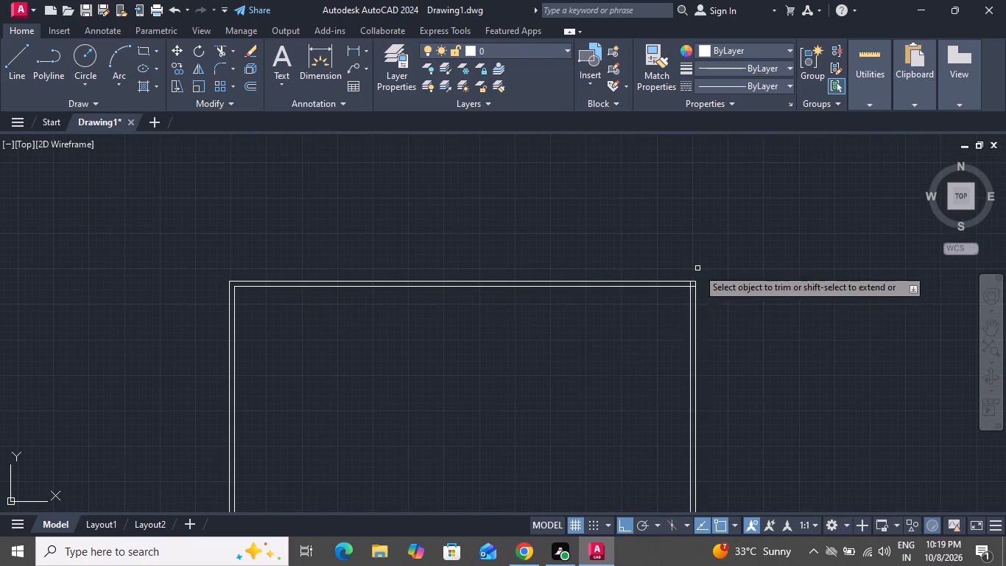
scroll(697, 268, "up", 3)
scroll(692, 338, "up", 1)
scroll(692, 339, "down", 1)
scroll(658, 359, "up", 1)
scroll(658, 359, "down", 1)
scroll(658, 358, "up", 4)
left_click_drag(650, 318, 637, 317)
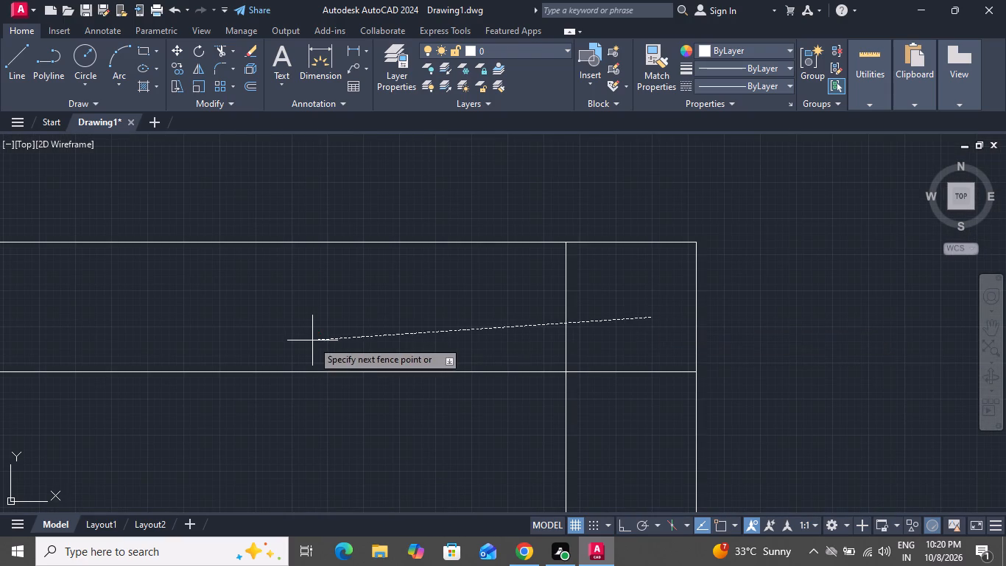
left_click(356, 296)
left_click_drag(531, 304, 538, 309)
left_click(608, 414)
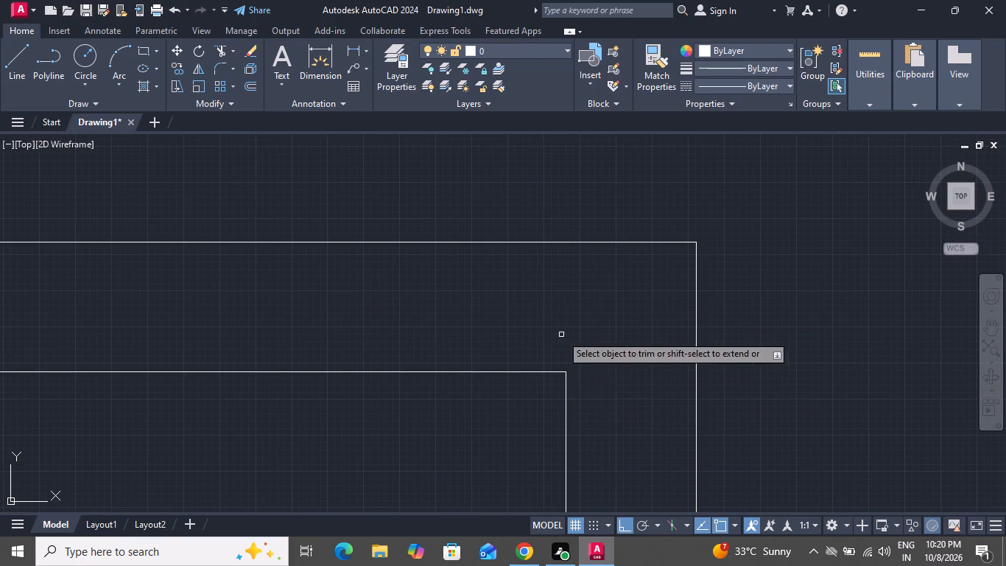
Trim the overlapping ends of the inner offset lines at the rectangle's lower-right corner.
scroll(561, 334, "up", 1)
scroll(560, 334, "down", 3)
scroll(534, 270, "up", 1)
scroll(534, 270, "down", 1)
scroll(534, 270, "up", 1)
scroll(533, 270, "down", 3)
scroll(498, 305, "up", 1)
scroll(497, 307, "down", 7)
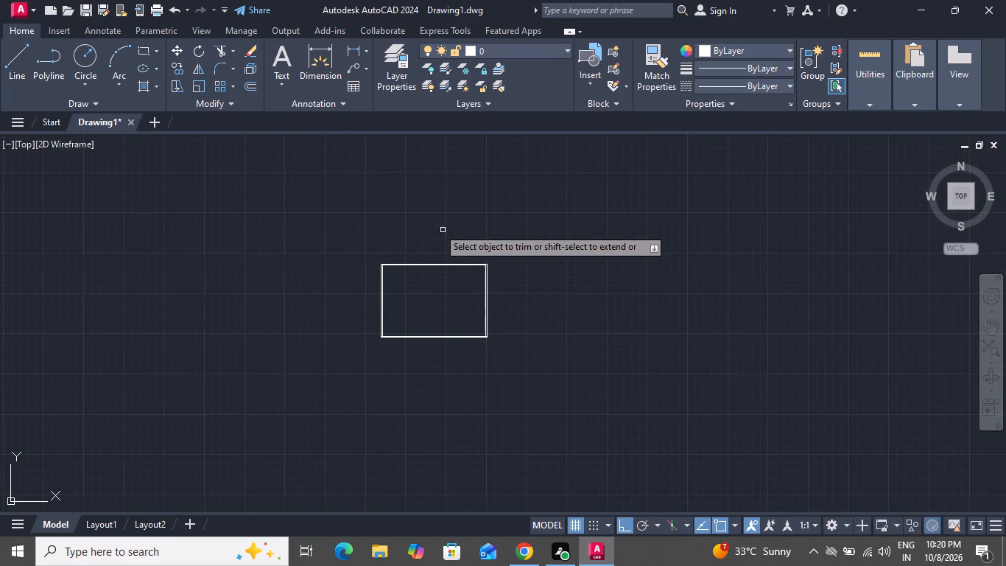
scroll(476, 346, "up", 6)
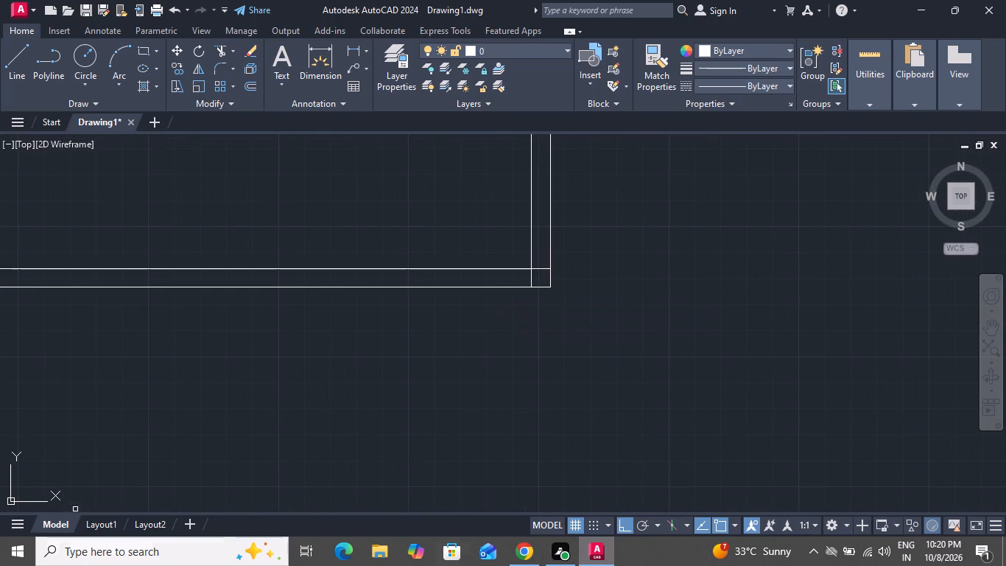
scroll(535, 250, "up", 3)
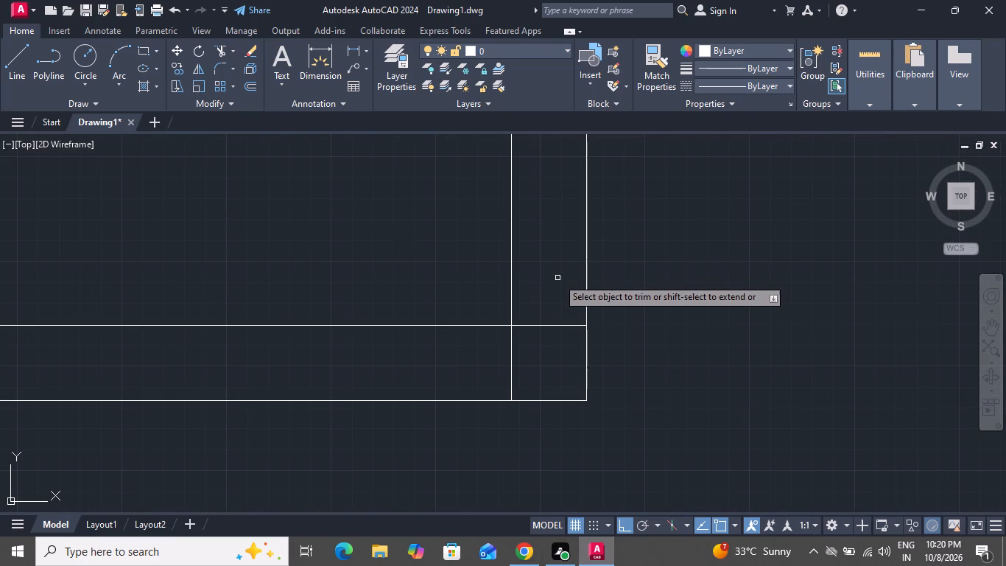
left_click(558, 279)
left_click(553, 366)
left_click(554, 366)
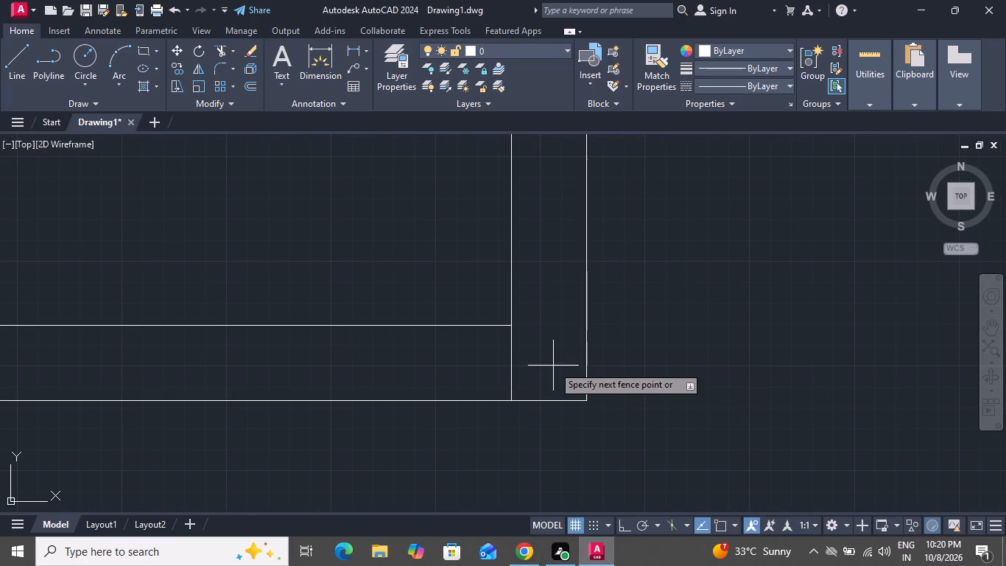
left_click(454, 364)
Trim the overlapping ends of the inner offset lines at the rectangle's lower-left corner and finish trimming.
scroll(535, 346, "down", 1)
scroll(535, 346, "up", 1)
scroll(535, 346, "down", 3)
scroll(580, 352, "up", 1)
scroll(588, 353, "down", 7)
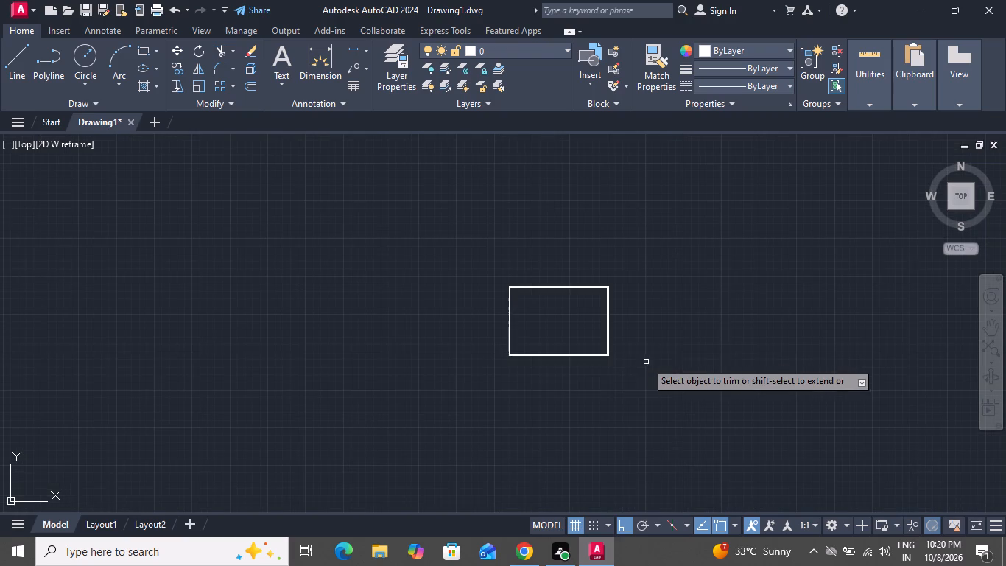
scroll(500, 346, "up", 6)
scroll(588, 513, "up", 2)
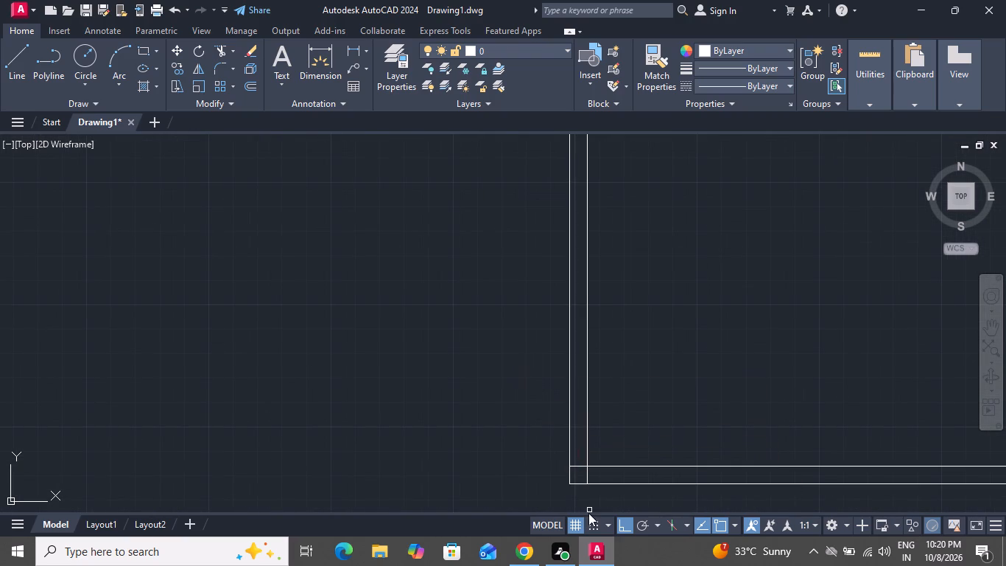
scroll(588, 513, "up", 6)
left_click(549, 363)
double_click(564, 427)
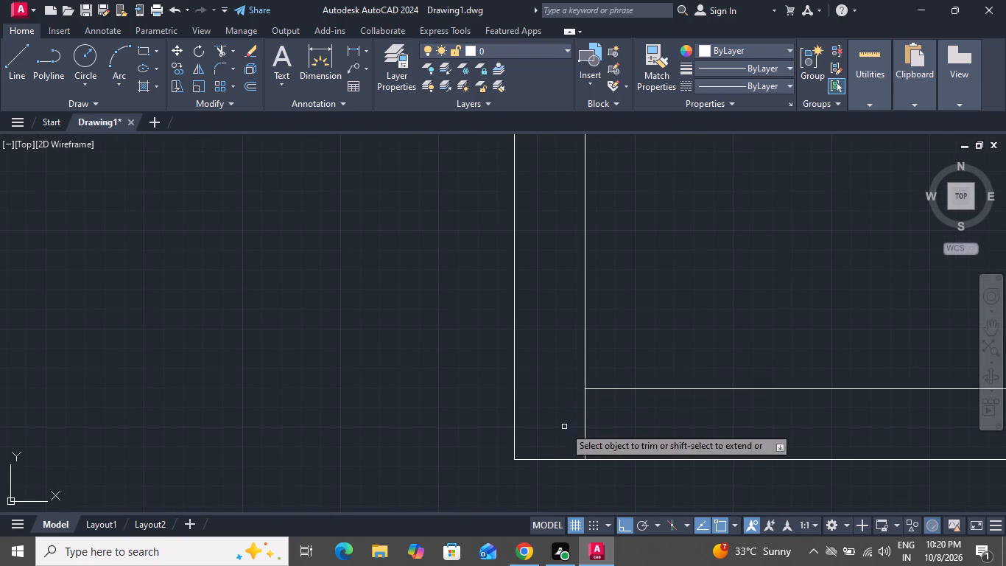
left_click(692, 427)
left_click(580, 437)
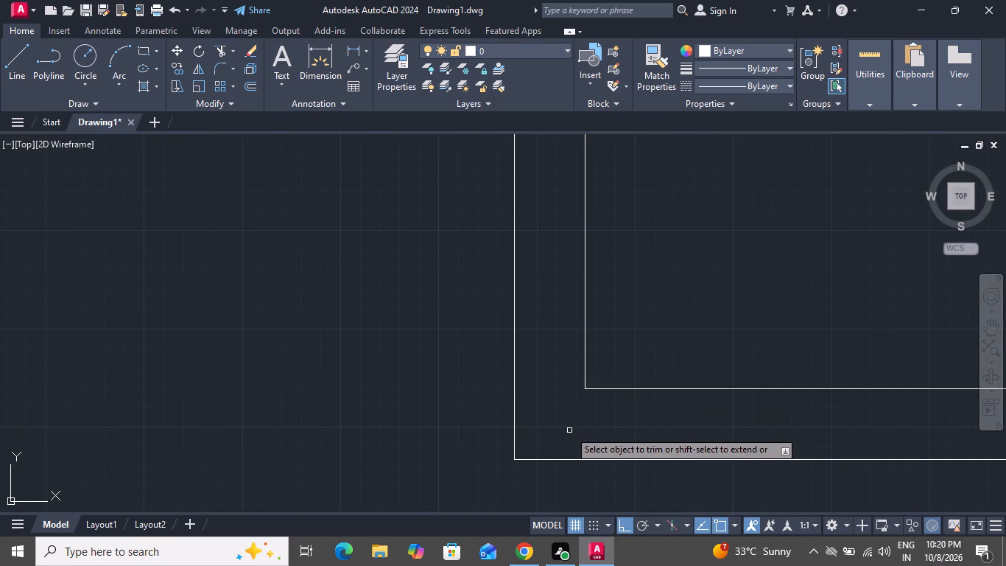
scroll(564, 433, "down", 8)
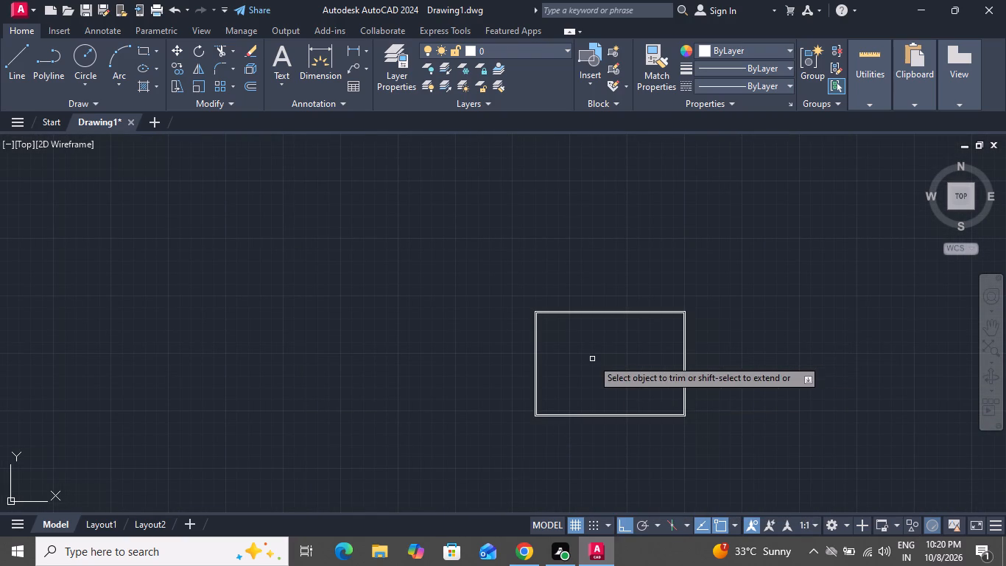
key("Escape")
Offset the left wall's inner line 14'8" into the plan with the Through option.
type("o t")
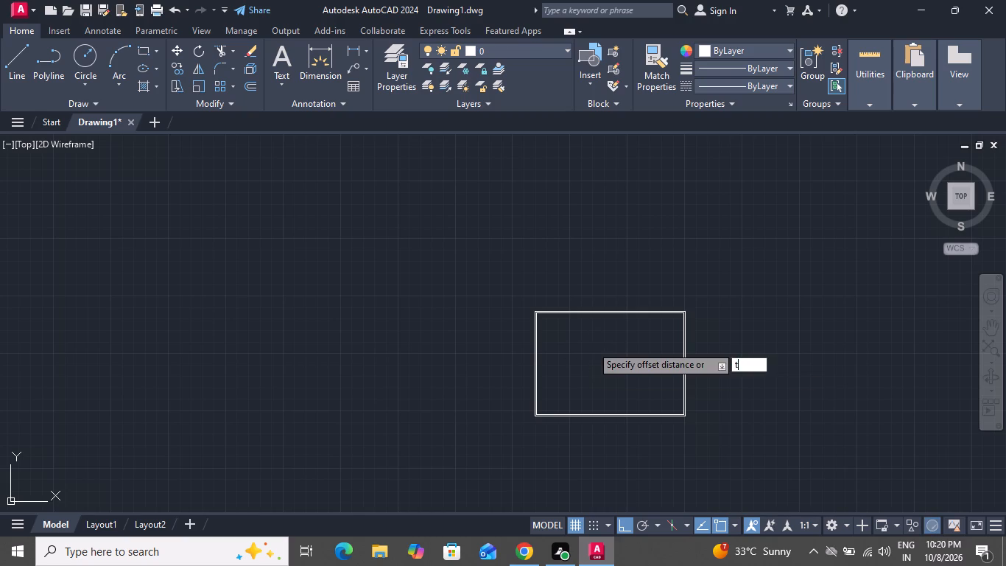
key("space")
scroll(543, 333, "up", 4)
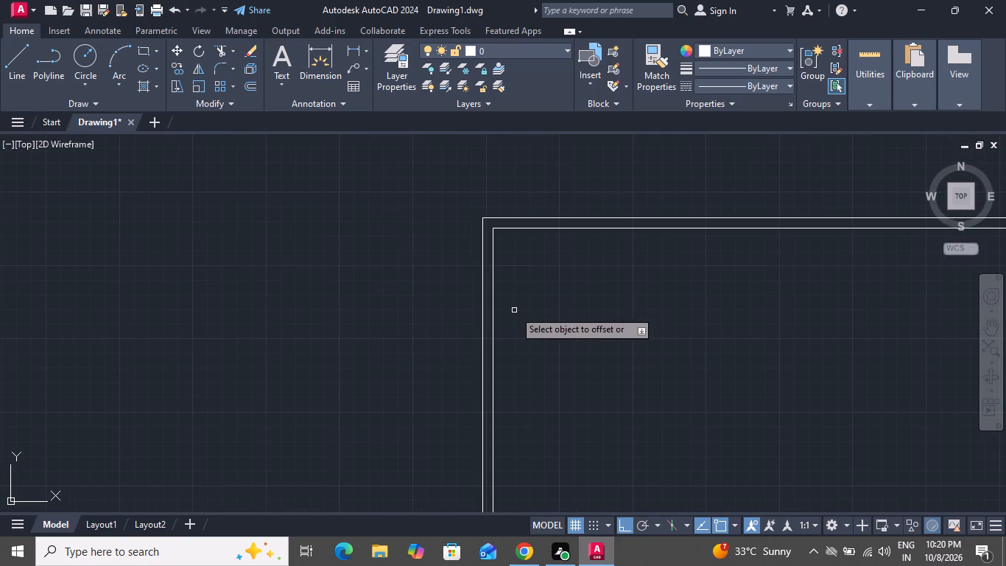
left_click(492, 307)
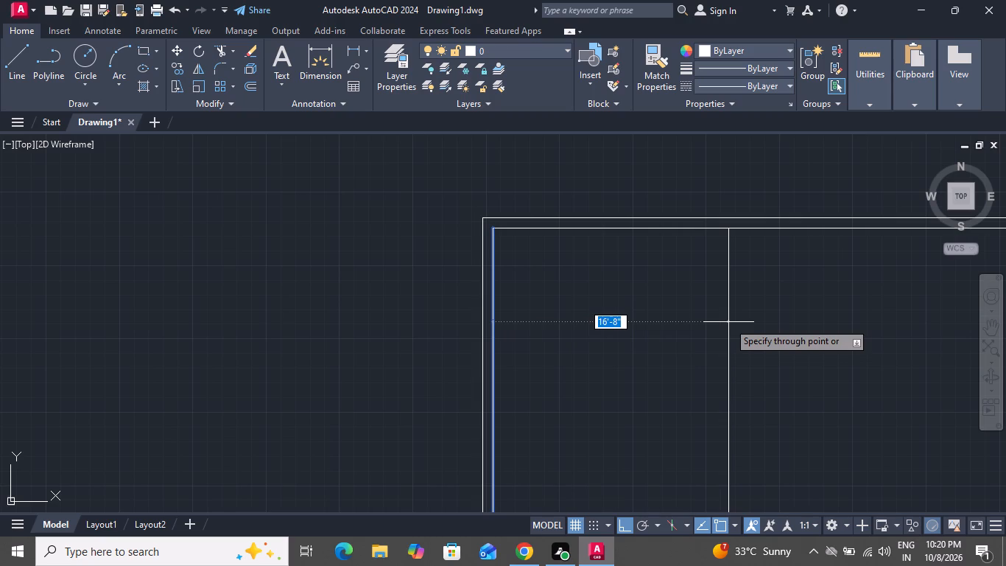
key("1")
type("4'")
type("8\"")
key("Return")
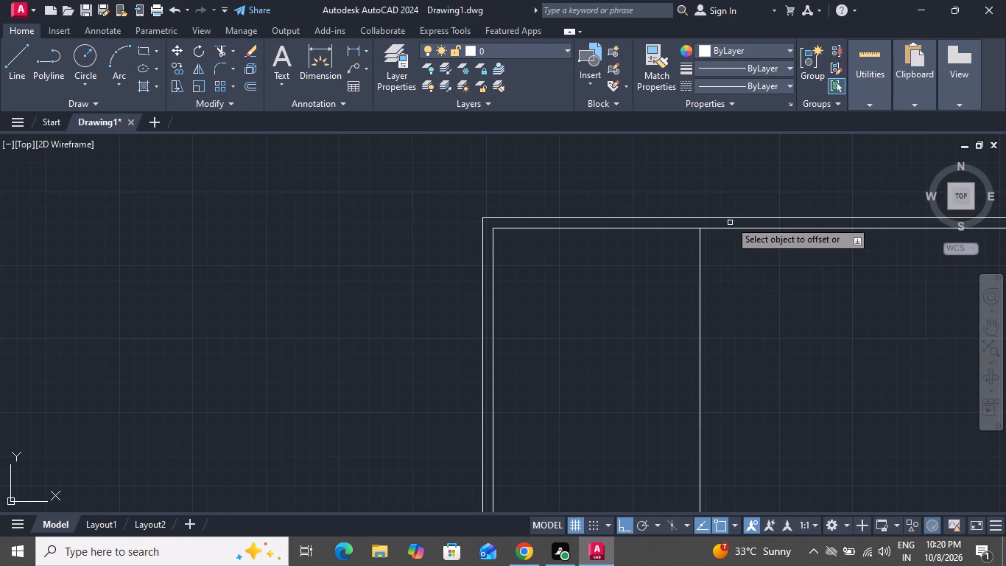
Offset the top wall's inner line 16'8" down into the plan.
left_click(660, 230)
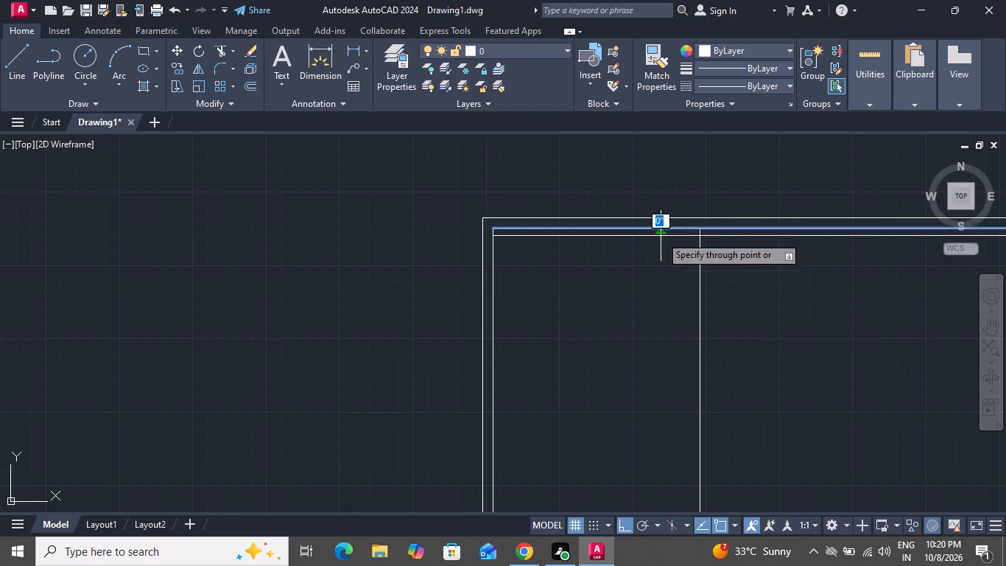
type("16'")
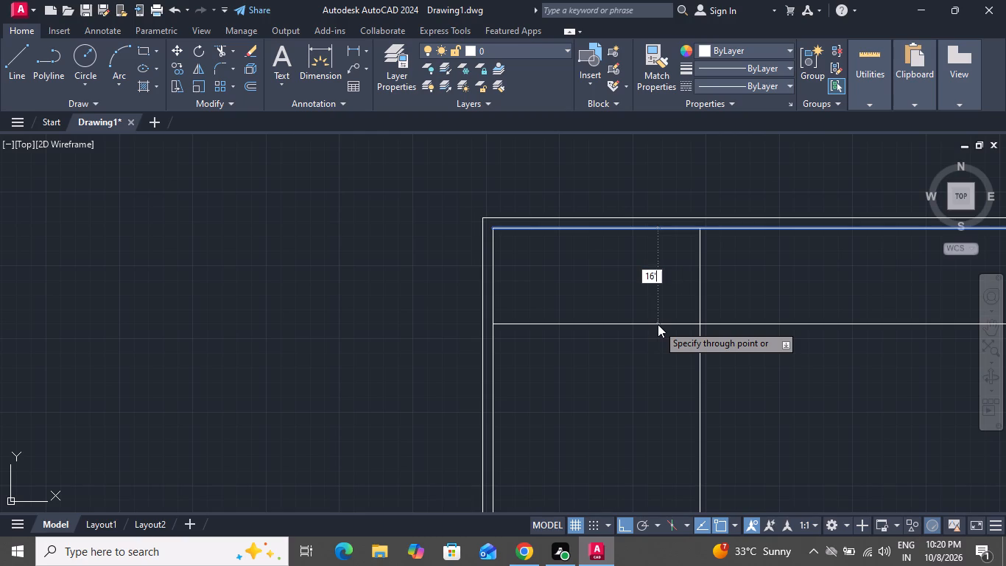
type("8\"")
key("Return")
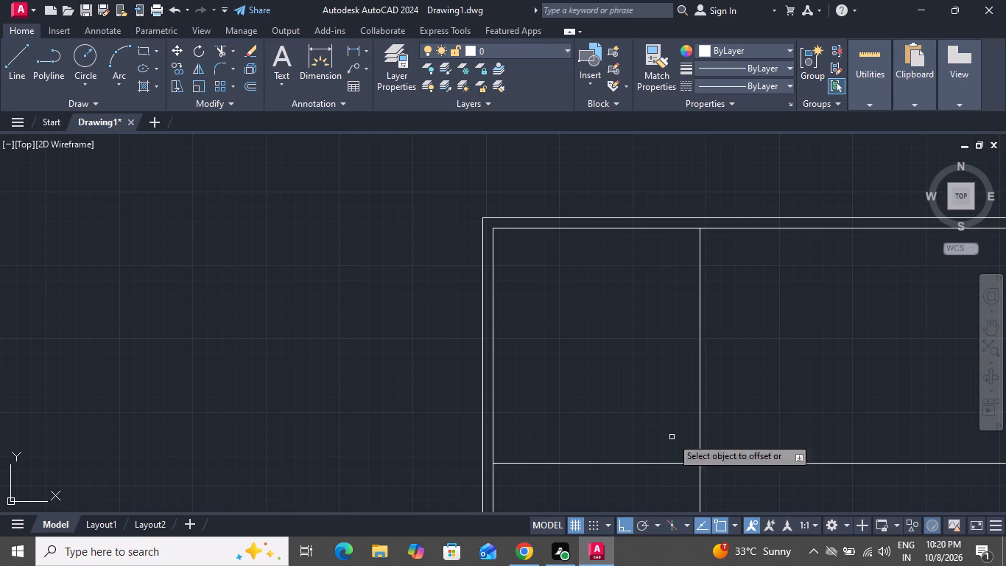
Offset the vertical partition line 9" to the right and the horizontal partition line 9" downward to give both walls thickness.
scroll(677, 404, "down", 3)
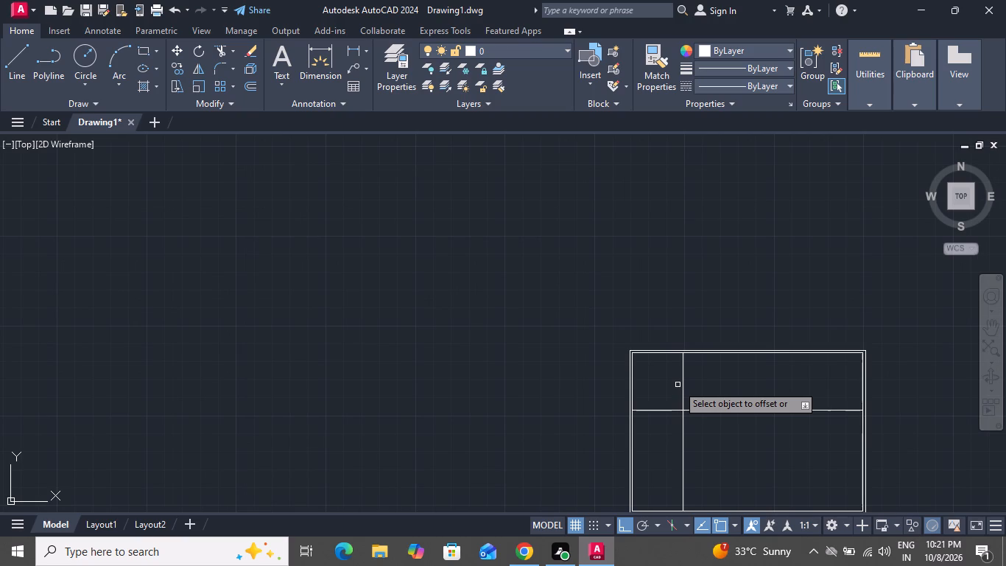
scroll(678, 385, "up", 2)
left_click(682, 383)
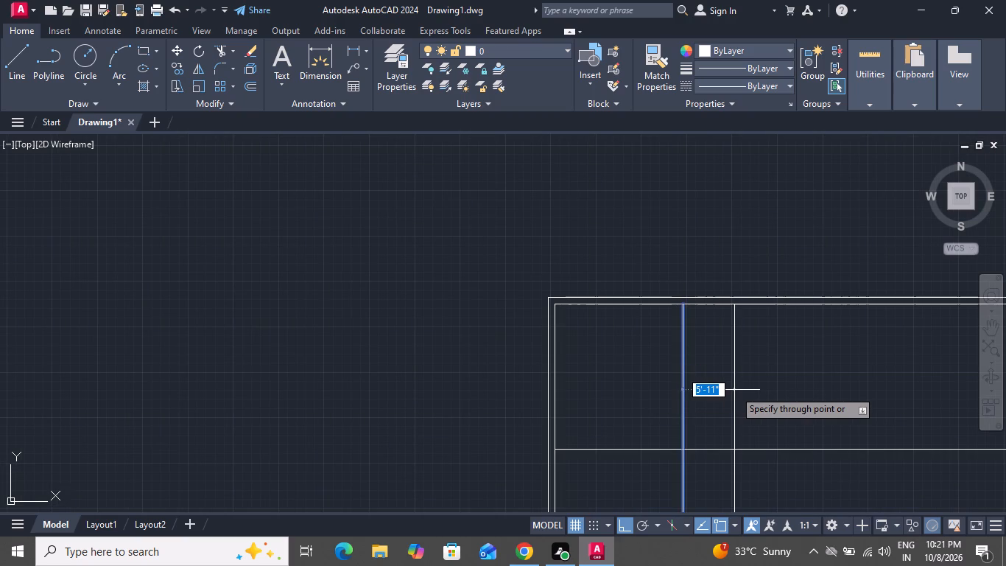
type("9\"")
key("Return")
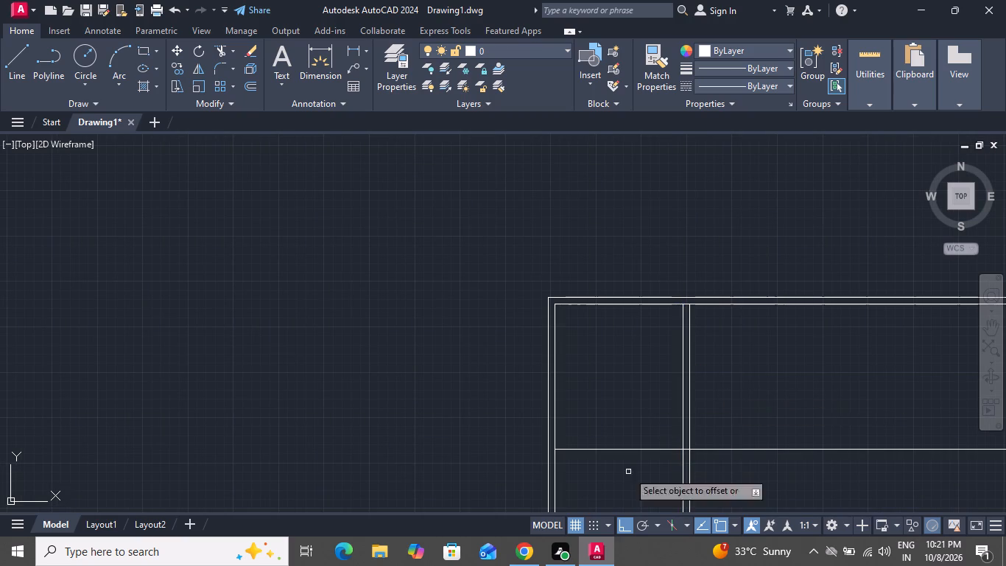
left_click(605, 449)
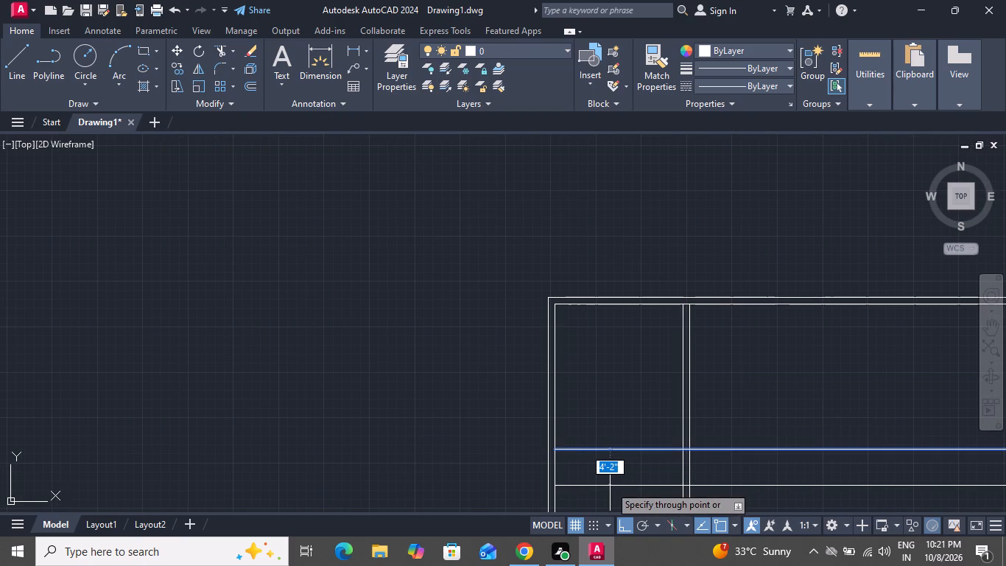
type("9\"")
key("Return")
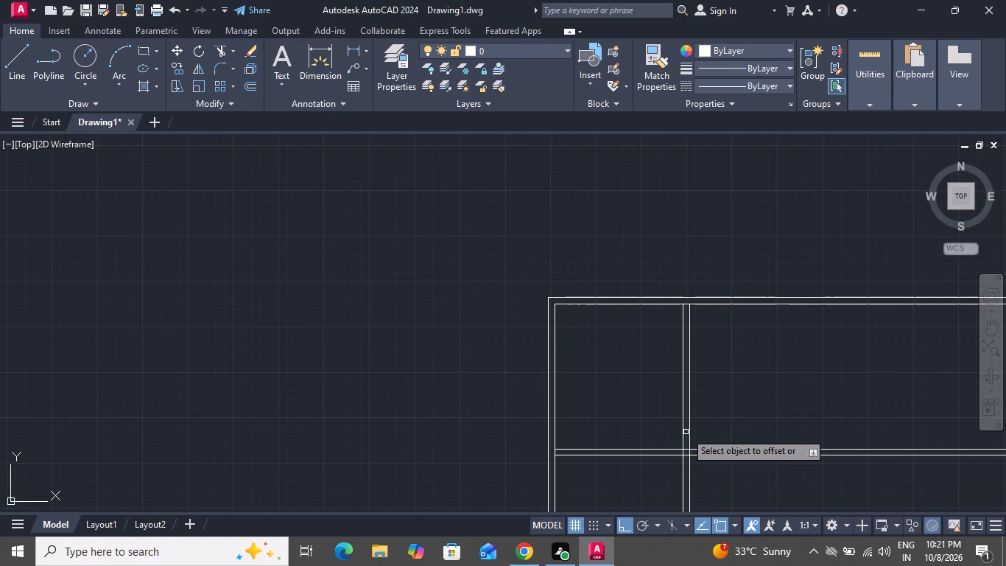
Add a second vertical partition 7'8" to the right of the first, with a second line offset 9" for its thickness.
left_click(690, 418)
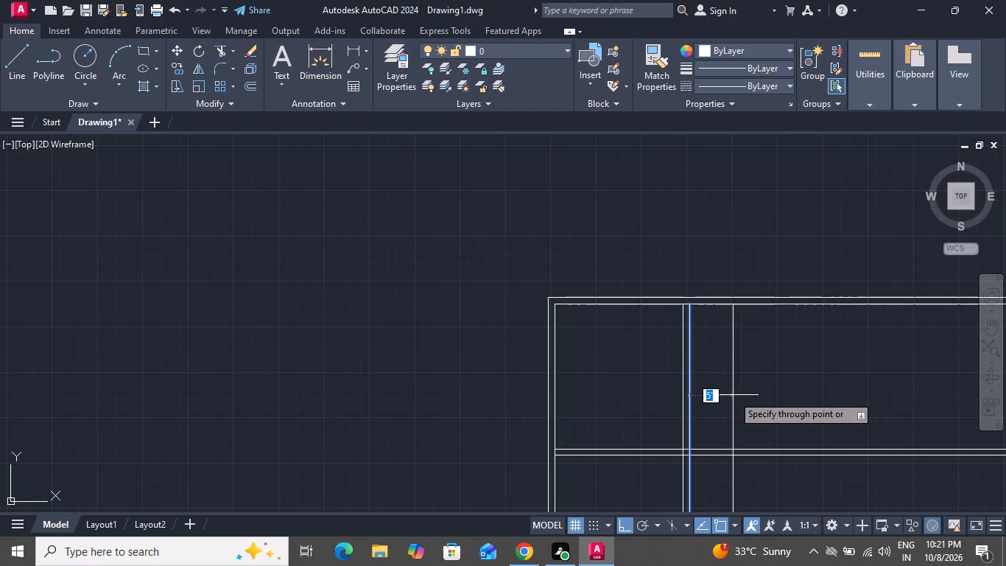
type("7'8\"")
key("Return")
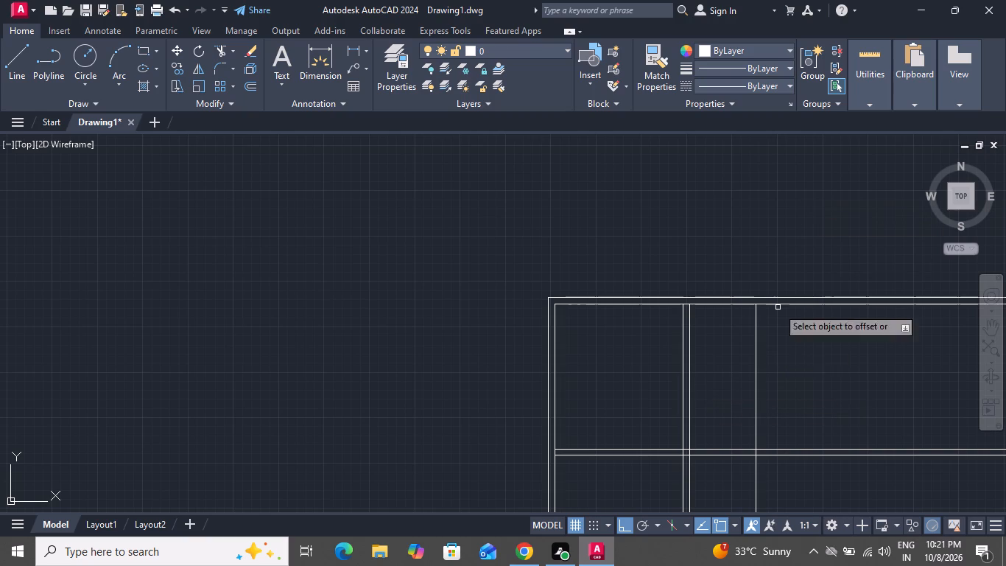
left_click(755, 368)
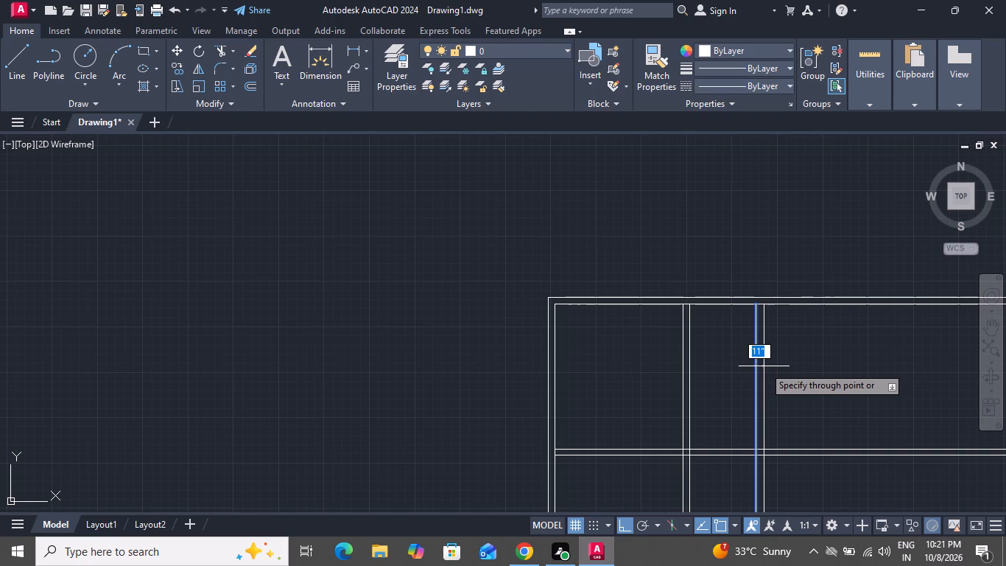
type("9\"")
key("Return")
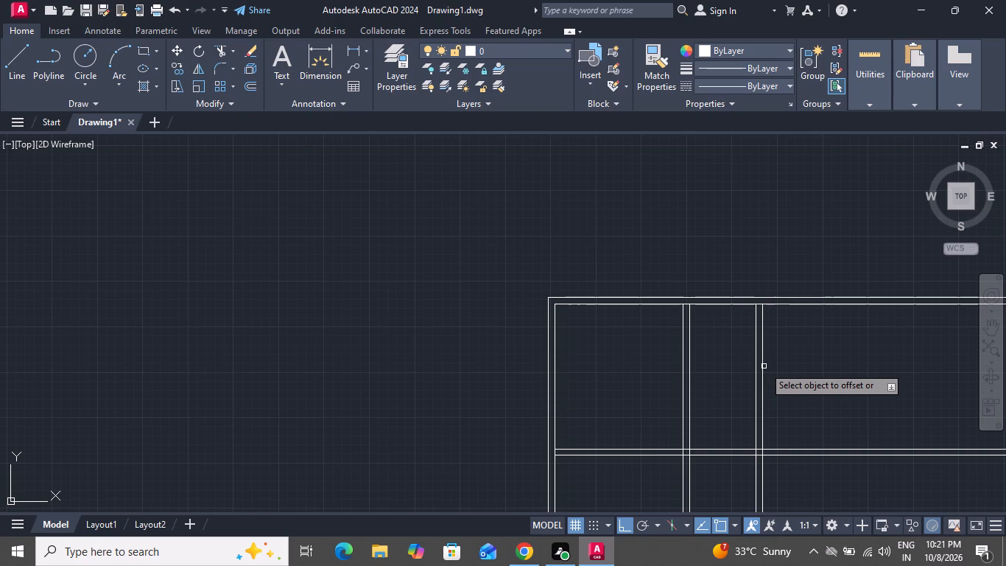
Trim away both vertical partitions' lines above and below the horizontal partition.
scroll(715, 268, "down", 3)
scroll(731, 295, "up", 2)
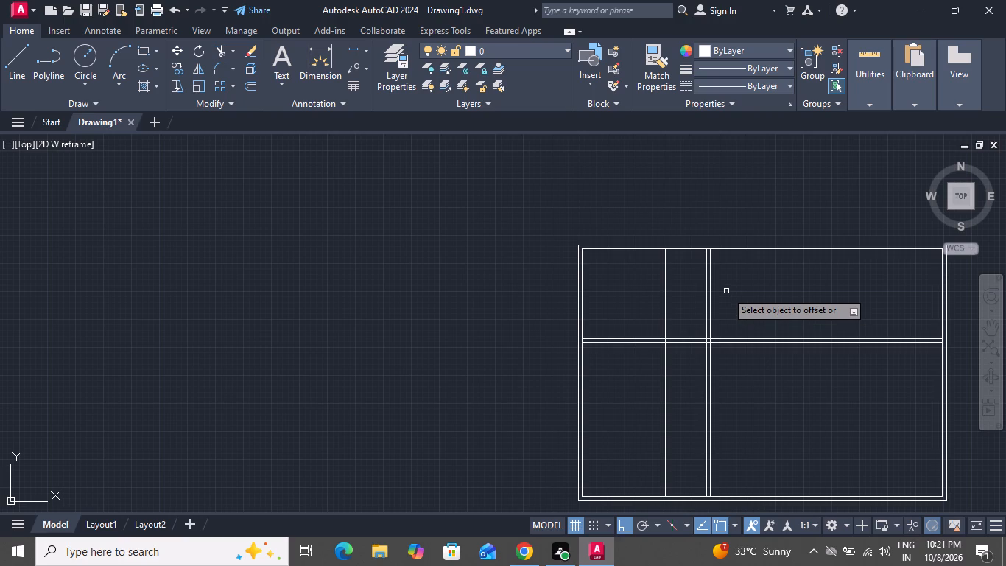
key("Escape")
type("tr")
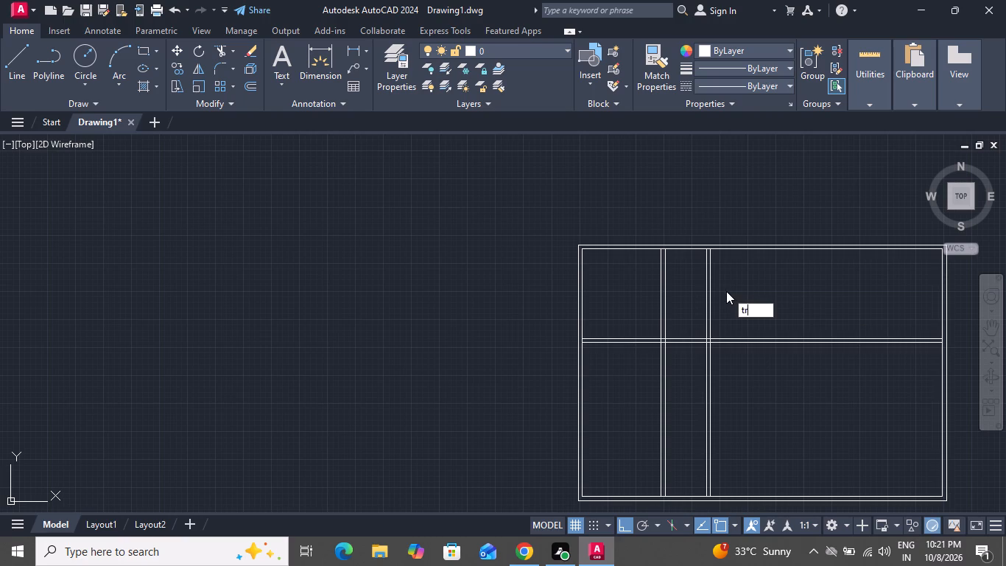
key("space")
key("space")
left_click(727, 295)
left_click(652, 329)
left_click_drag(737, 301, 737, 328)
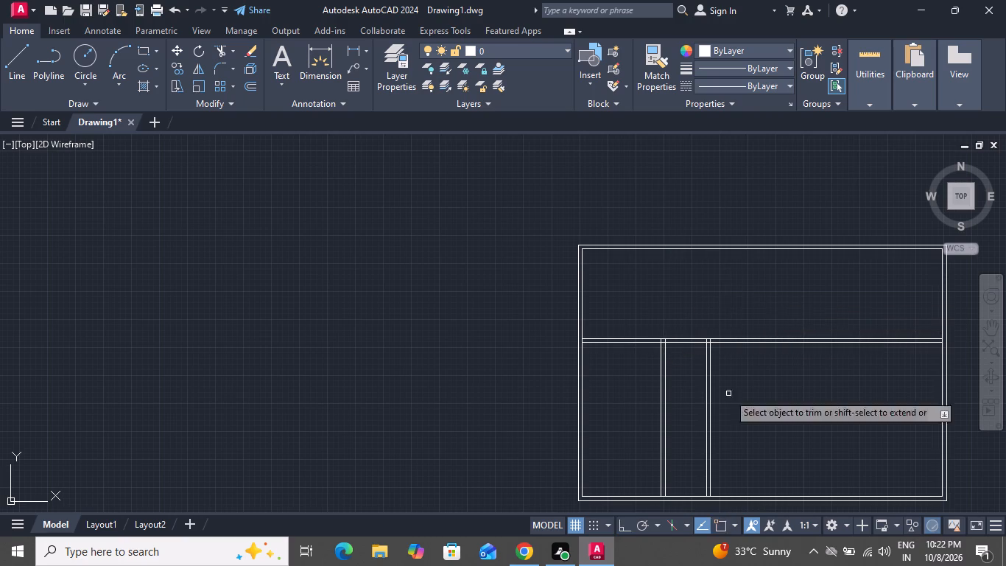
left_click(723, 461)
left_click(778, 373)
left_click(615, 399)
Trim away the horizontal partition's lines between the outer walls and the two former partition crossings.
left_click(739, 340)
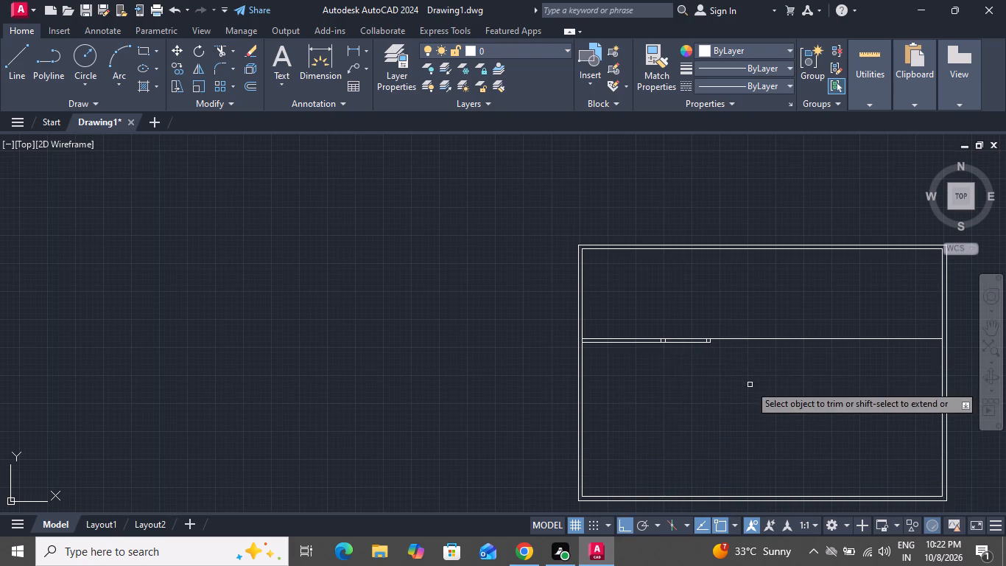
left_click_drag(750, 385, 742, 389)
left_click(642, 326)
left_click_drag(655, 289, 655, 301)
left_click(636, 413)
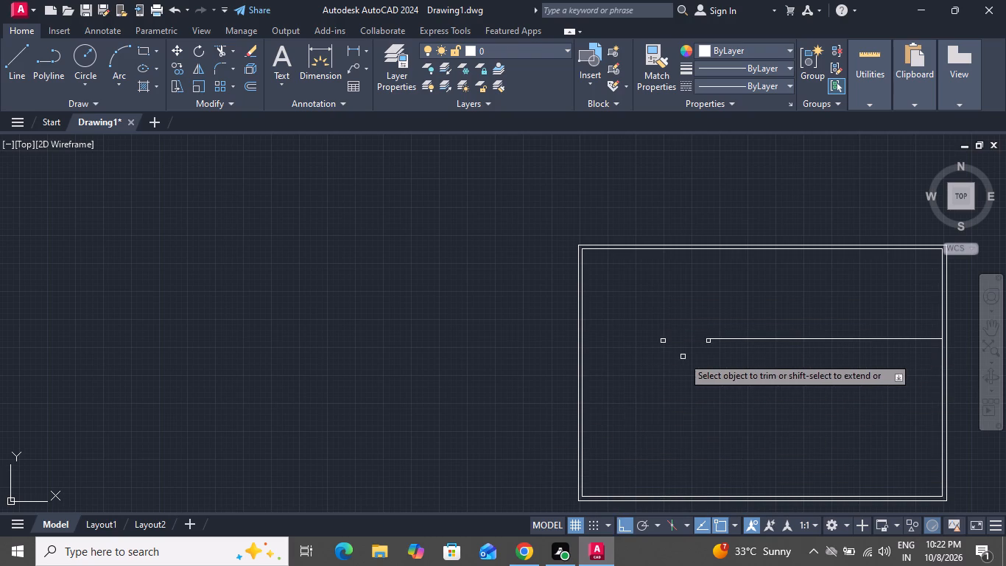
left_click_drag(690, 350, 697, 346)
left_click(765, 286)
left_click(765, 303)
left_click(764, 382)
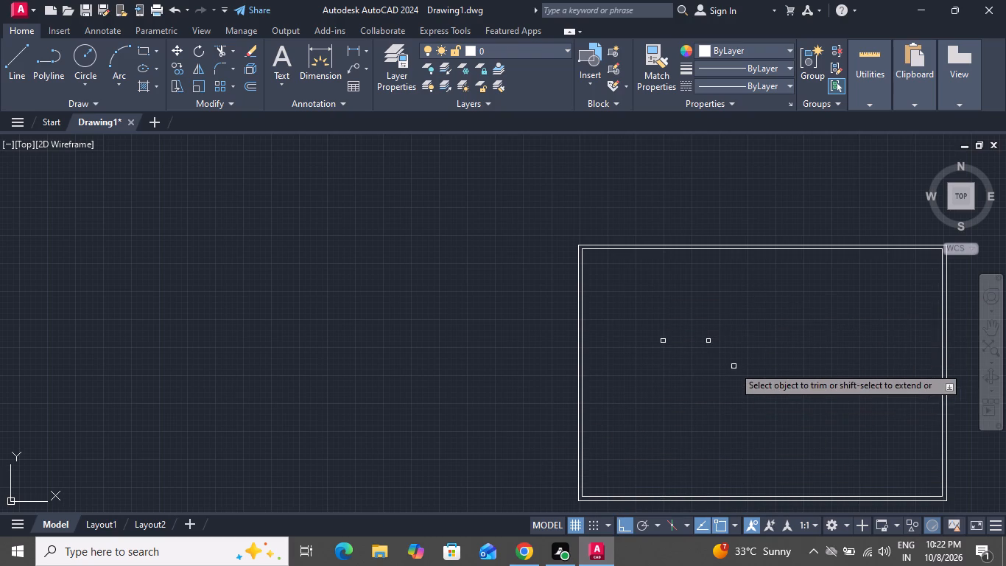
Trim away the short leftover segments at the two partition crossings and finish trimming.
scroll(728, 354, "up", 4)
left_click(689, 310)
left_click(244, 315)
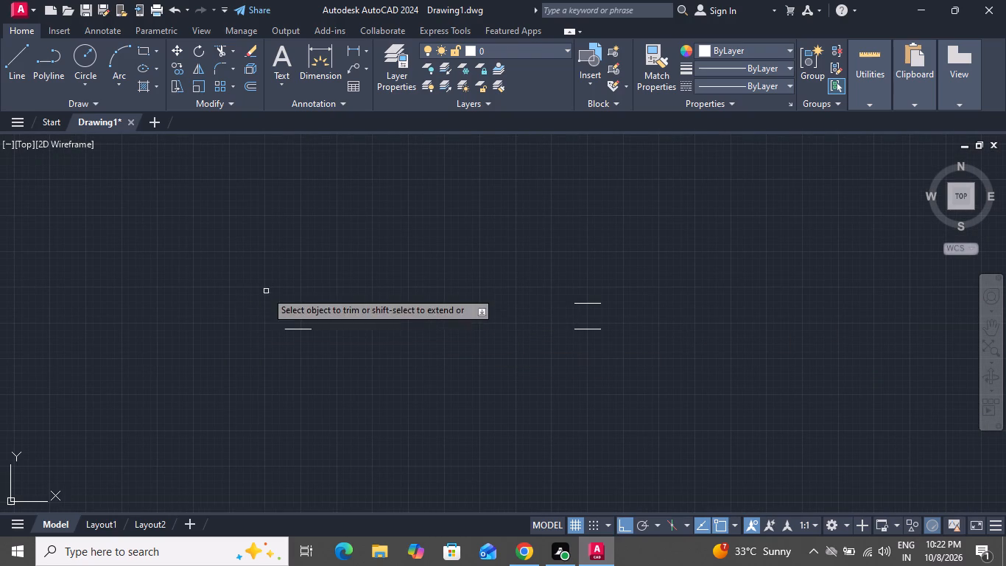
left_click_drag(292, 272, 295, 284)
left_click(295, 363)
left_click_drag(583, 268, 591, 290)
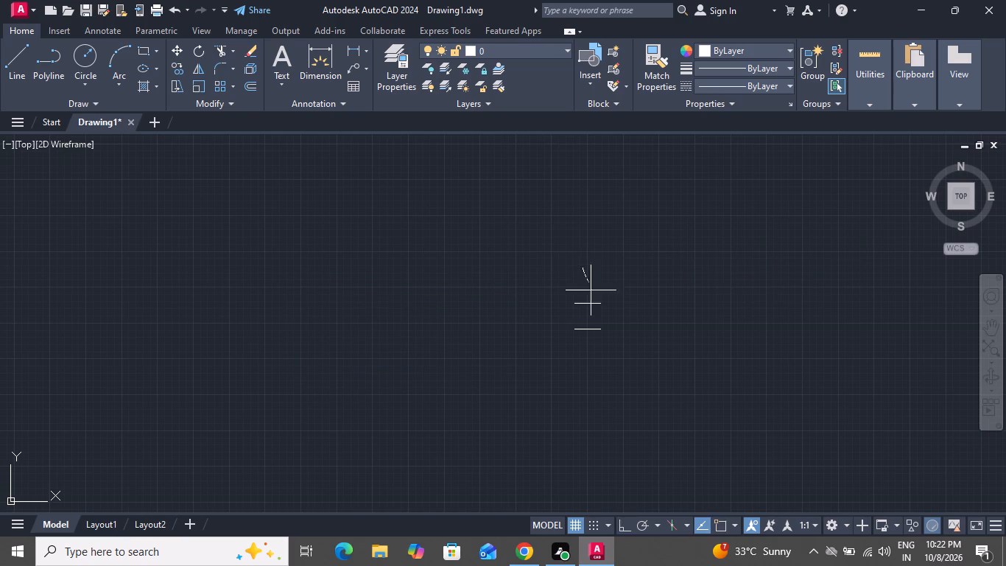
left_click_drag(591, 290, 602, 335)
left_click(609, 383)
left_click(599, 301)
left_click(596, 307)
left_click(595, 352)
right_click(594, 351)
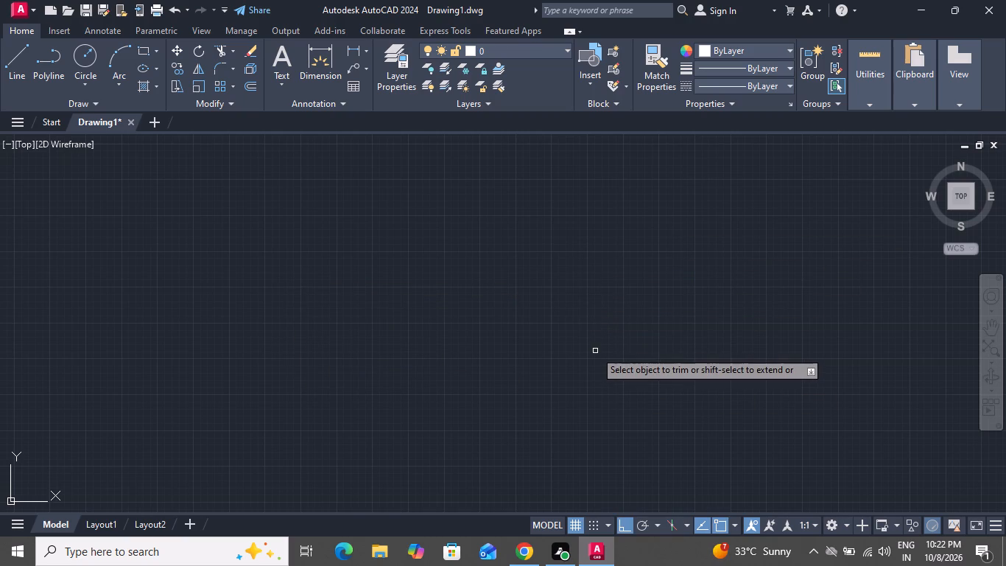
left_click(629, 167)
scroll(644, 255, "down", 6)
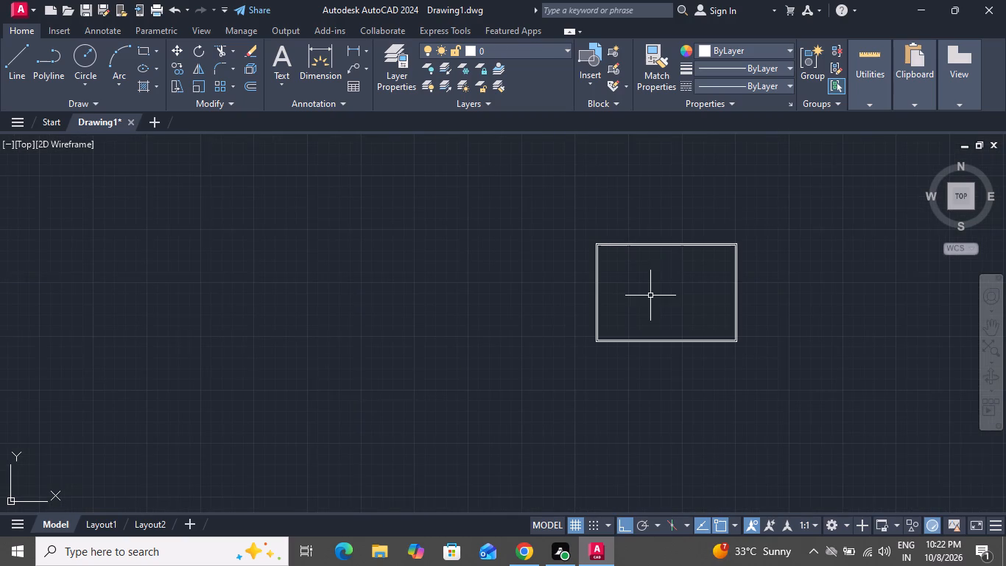
Offset the left wall's inner line into the plan again with the Through option.
scroll(761, 244, "up", 2)
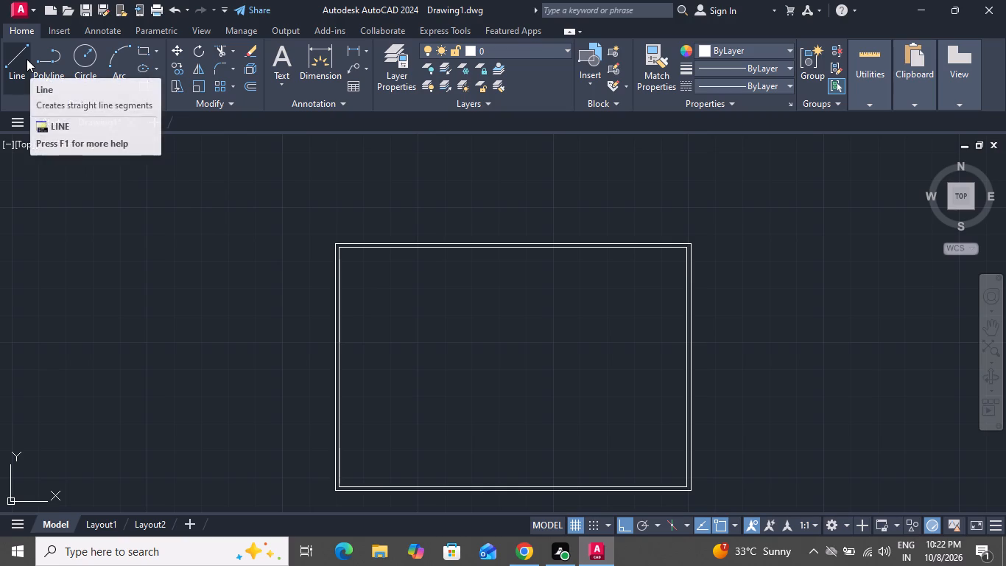
key("o")
key("space")
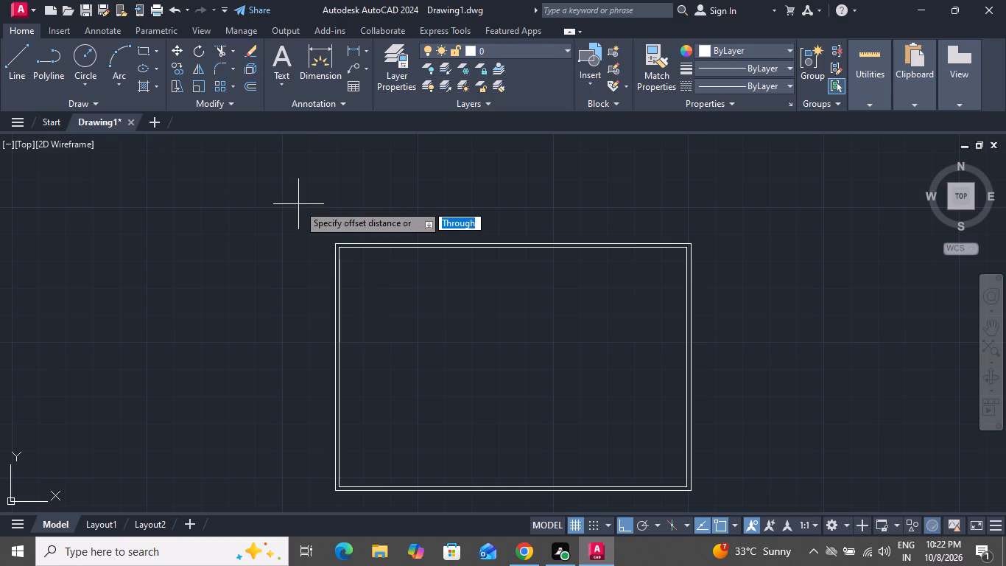
type("t")
key("space")
scroll(350, 329, "up", 2)
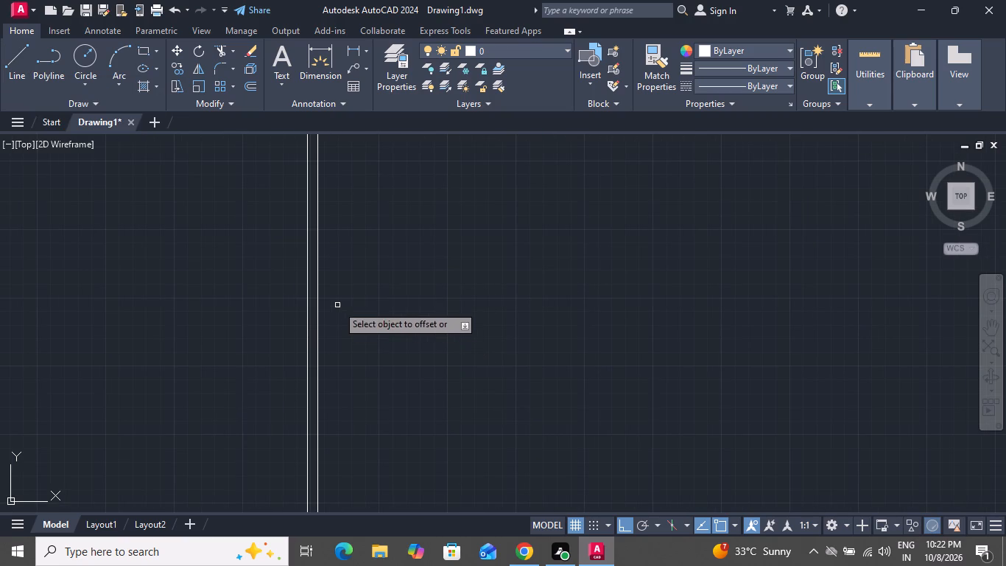
left_click(317, 287)
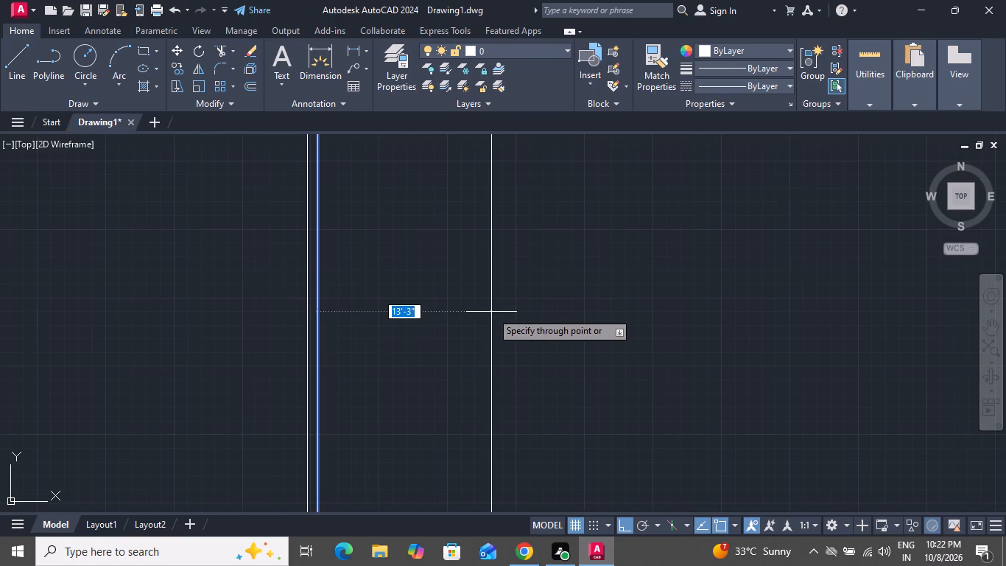
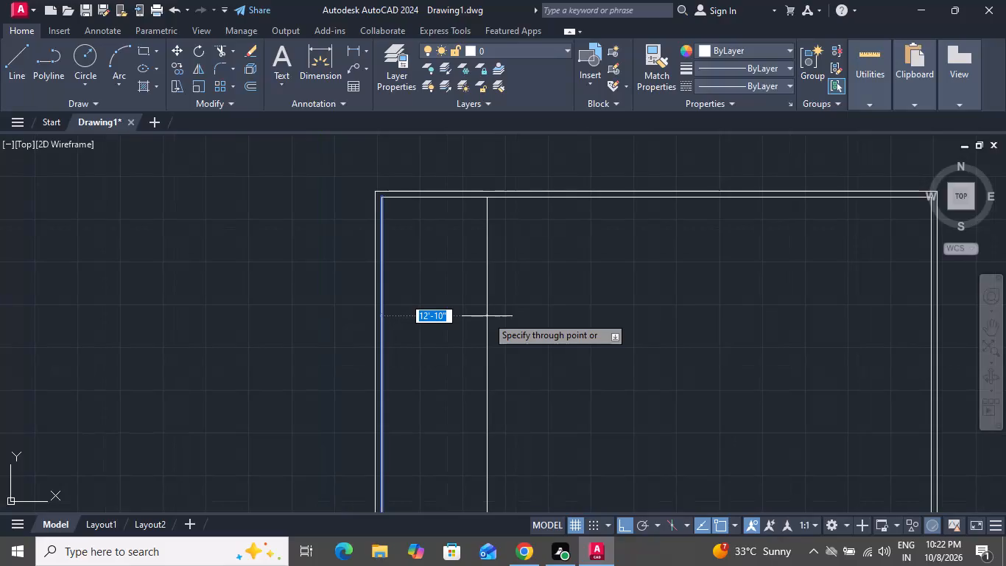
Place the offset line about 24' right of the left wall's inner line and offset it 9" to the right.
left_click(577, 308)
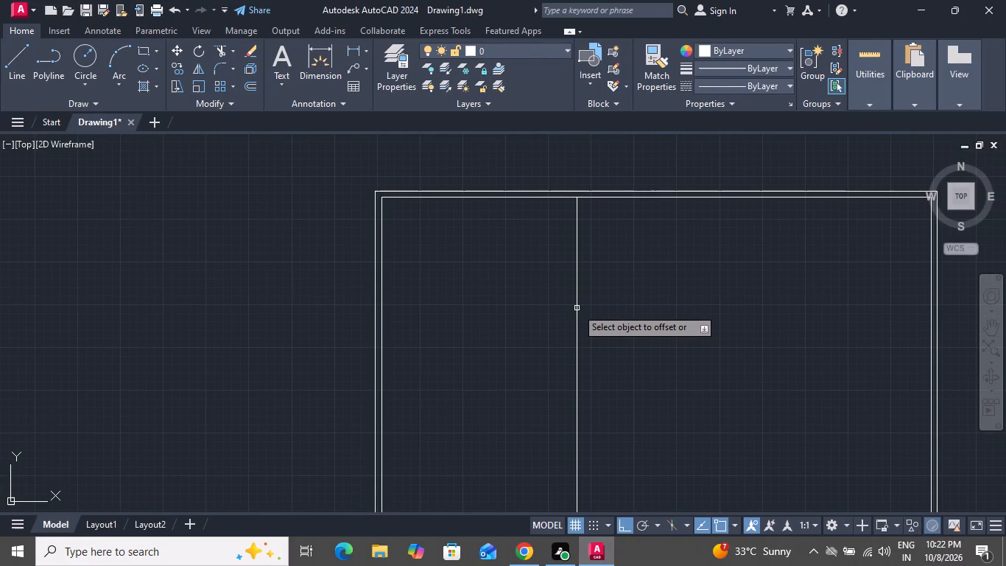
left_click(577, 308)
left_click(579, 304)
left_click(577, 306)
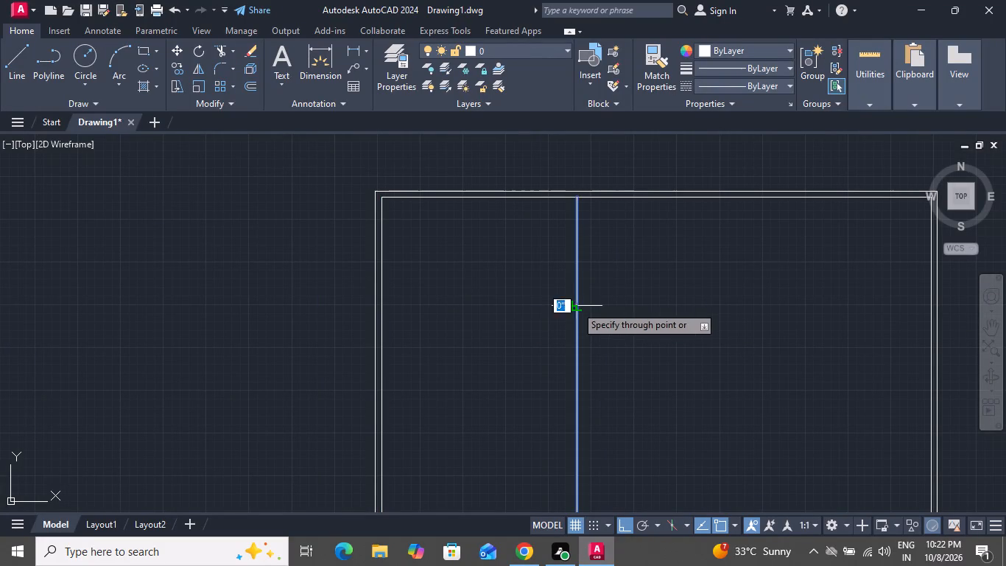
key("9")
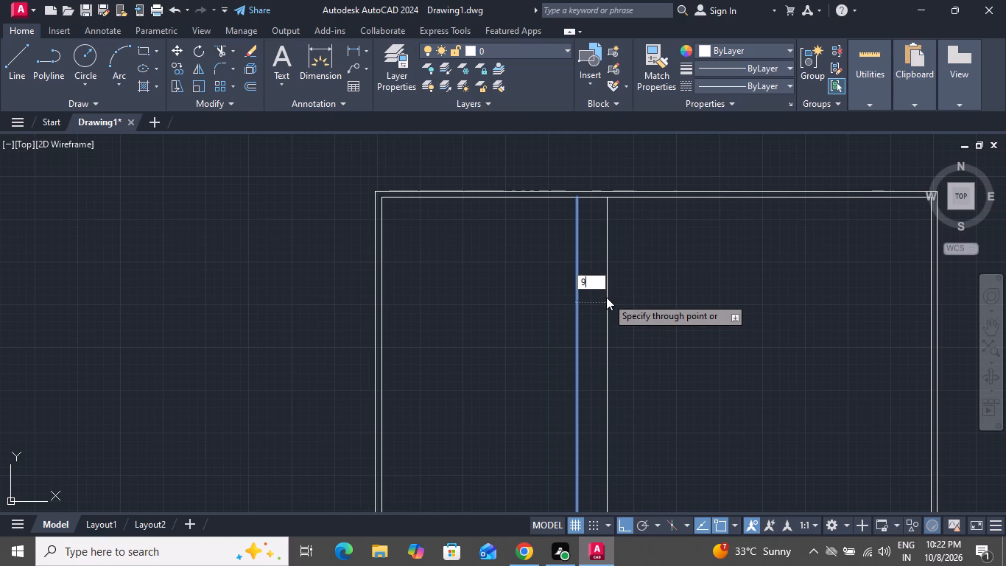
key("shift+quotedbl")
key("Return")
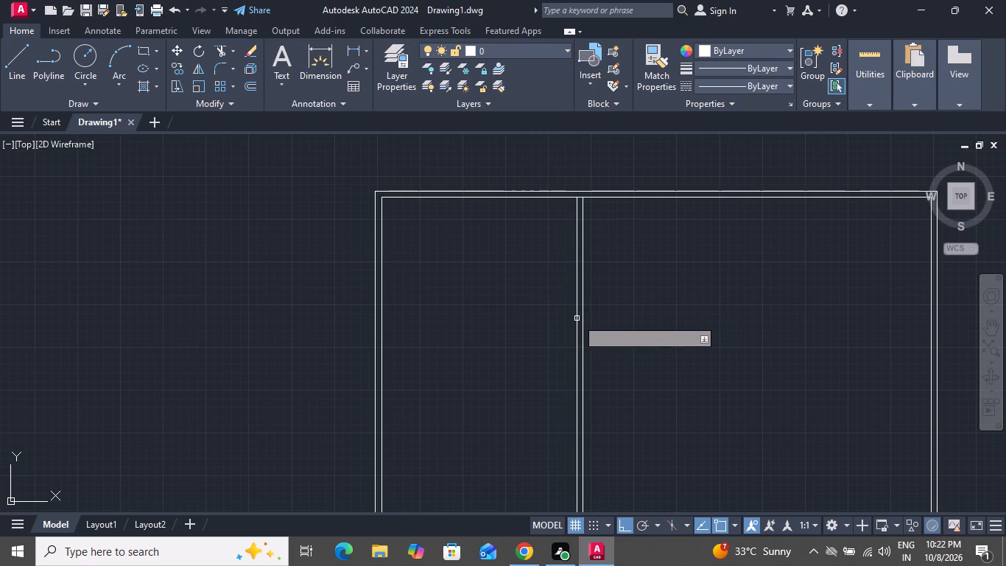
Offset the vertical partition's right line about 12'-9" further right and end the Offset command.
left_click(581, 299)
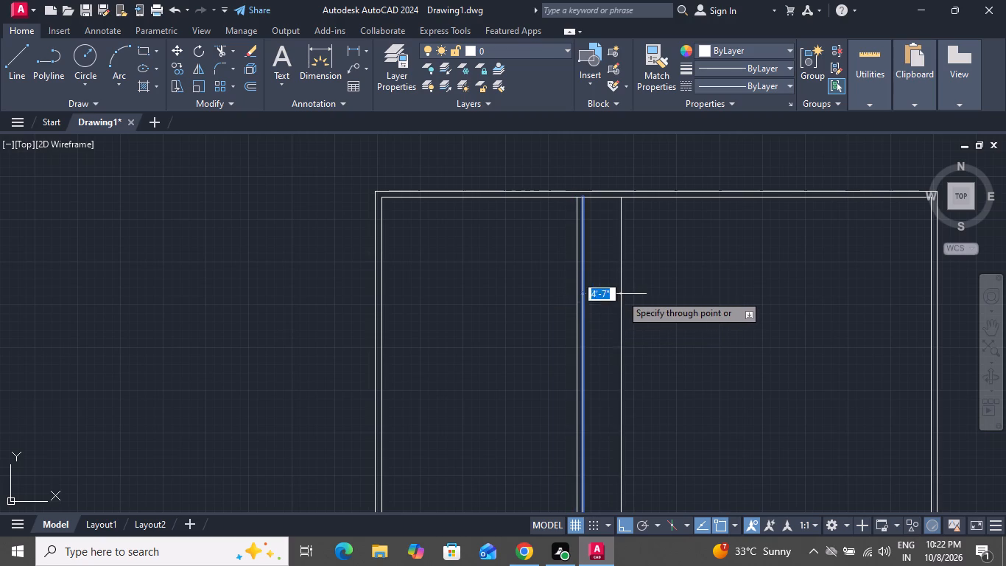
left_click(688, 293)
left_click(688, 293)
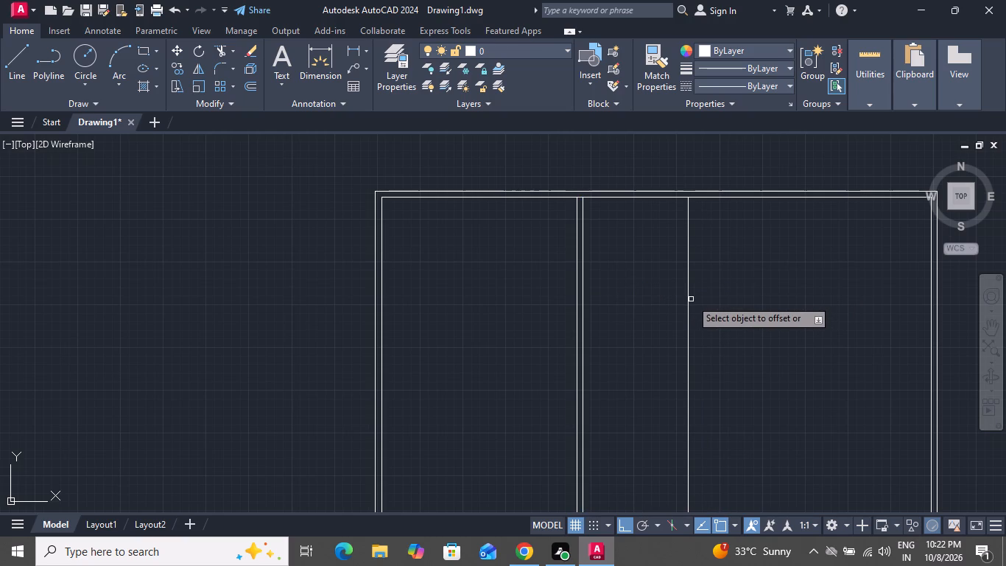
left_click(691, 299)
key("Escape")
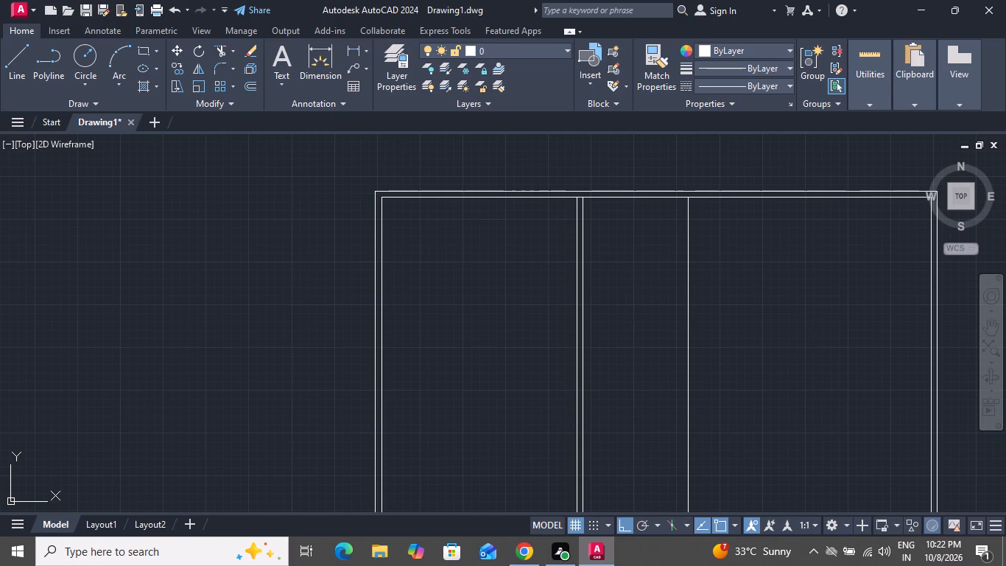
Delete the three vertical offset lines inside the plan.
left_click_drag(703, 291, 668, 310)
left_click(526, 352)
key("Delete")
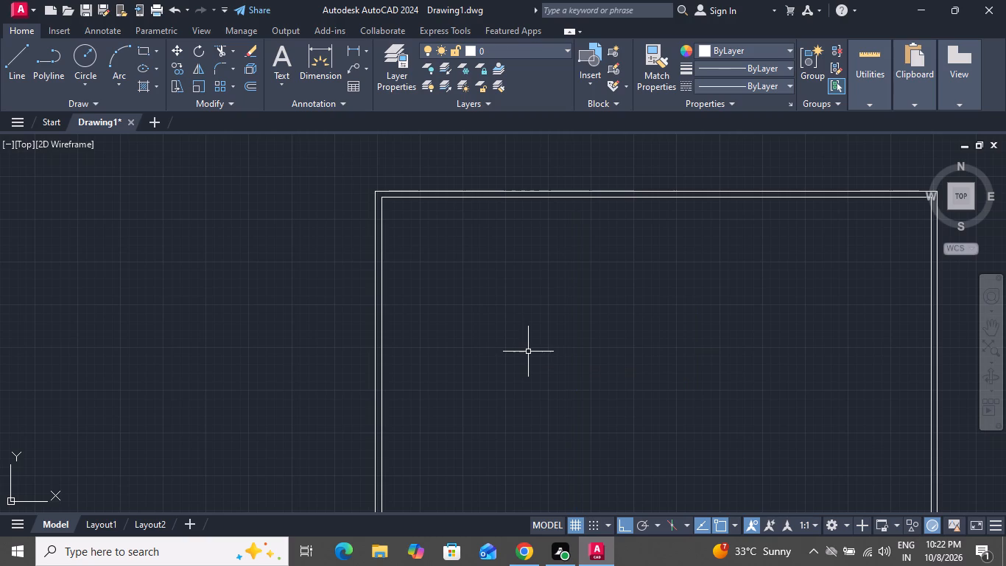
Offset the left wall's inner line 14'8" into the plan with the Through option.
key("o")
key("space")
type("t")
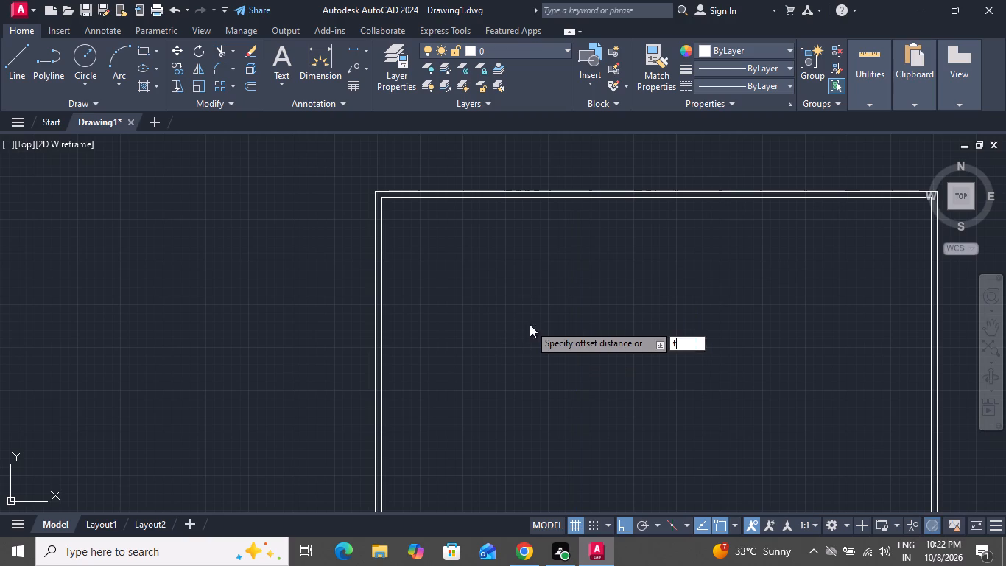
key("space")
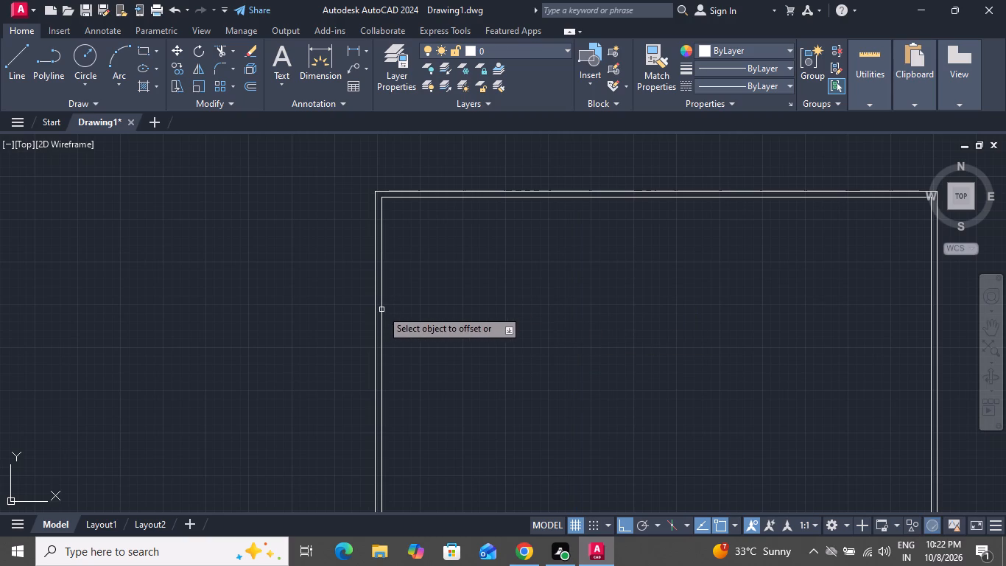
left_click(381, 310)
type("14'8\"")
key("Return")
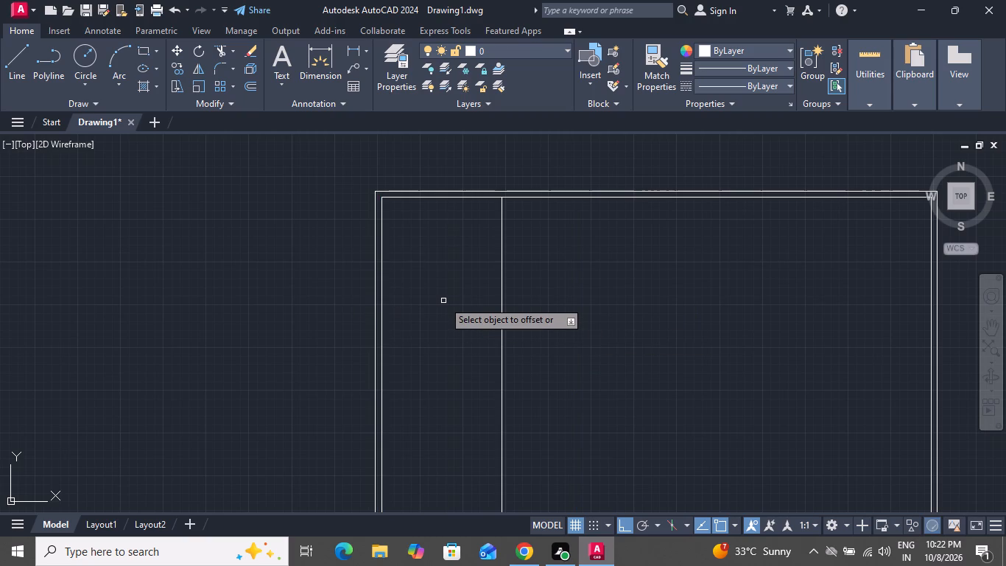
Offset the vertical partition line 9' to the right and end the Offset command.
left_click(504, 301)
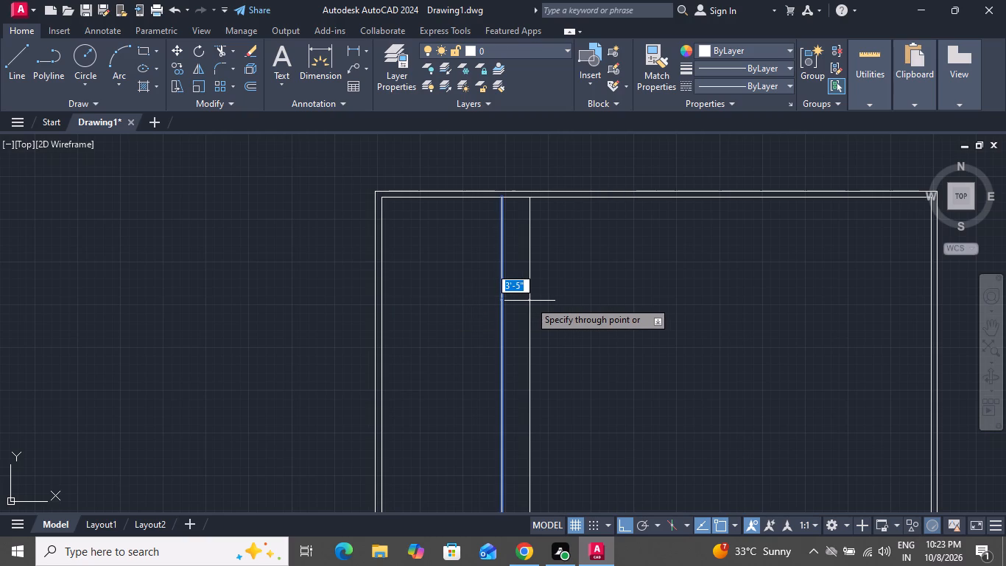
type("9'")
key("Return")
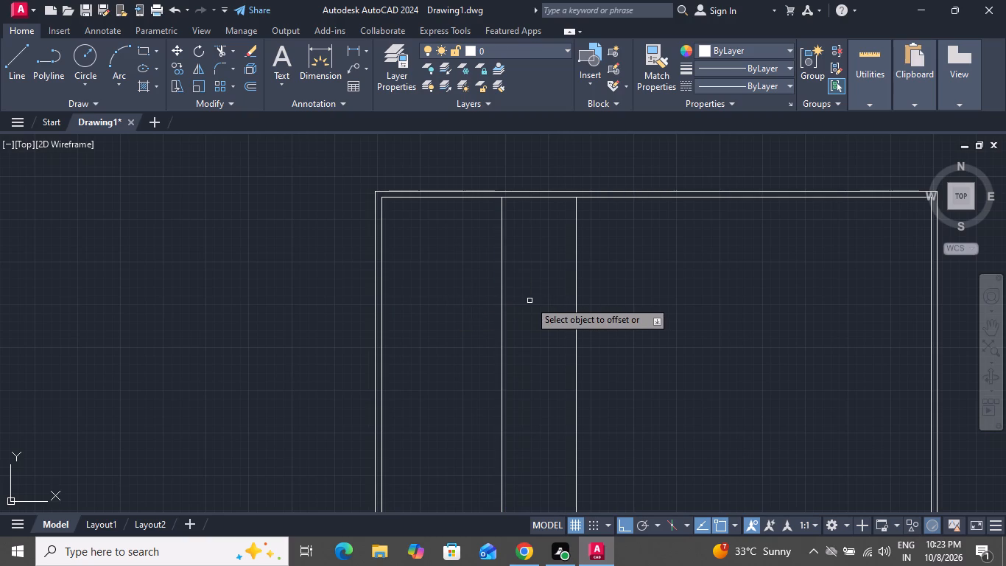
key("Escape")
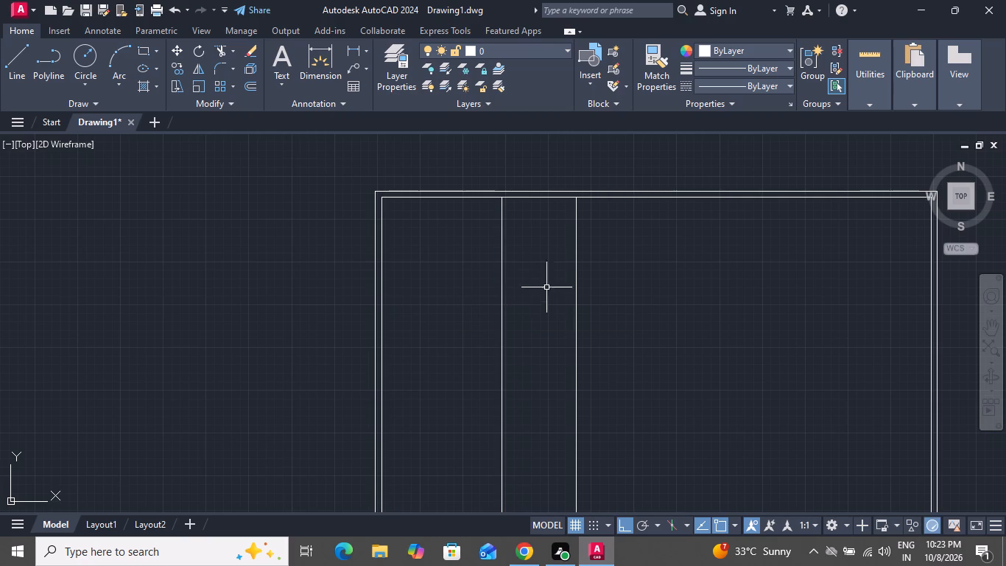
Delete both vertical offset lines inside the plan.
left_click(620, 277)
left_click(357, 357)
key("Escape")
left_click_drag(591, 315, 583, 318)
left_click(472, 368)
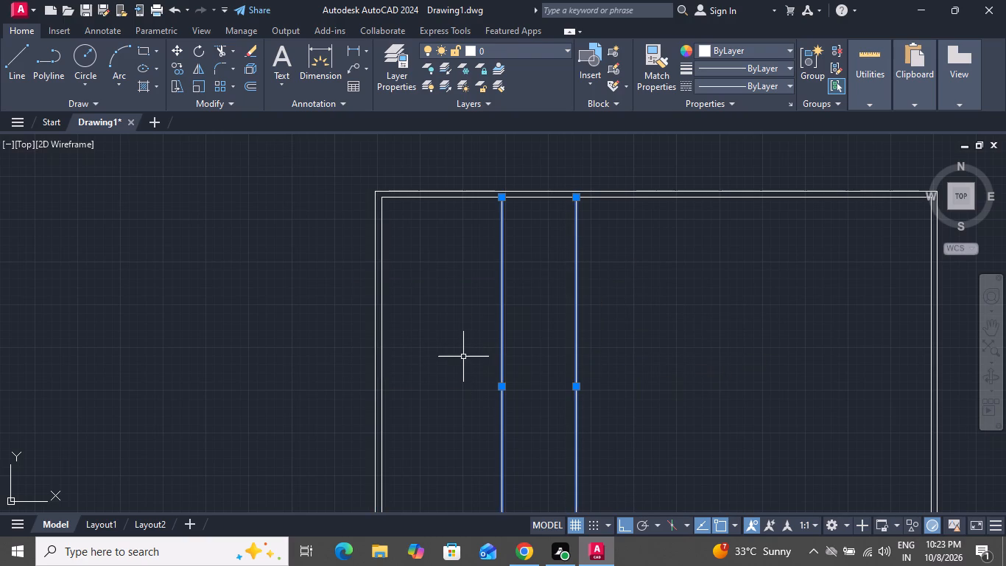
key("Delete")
Offset the left wall's inner line 14'8" into the plan with the Through option.
key("o")
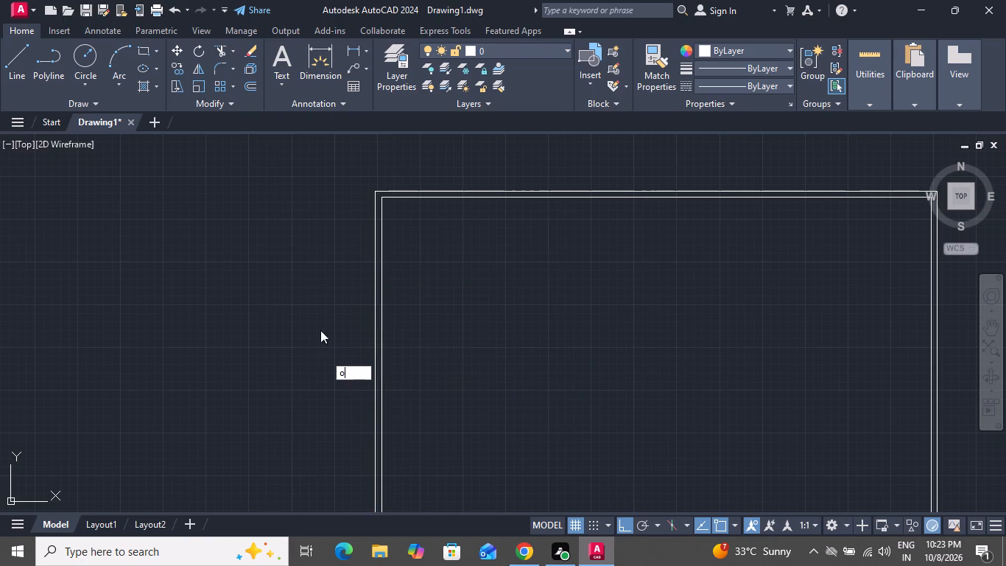
key("space")
type("t")
key("space")
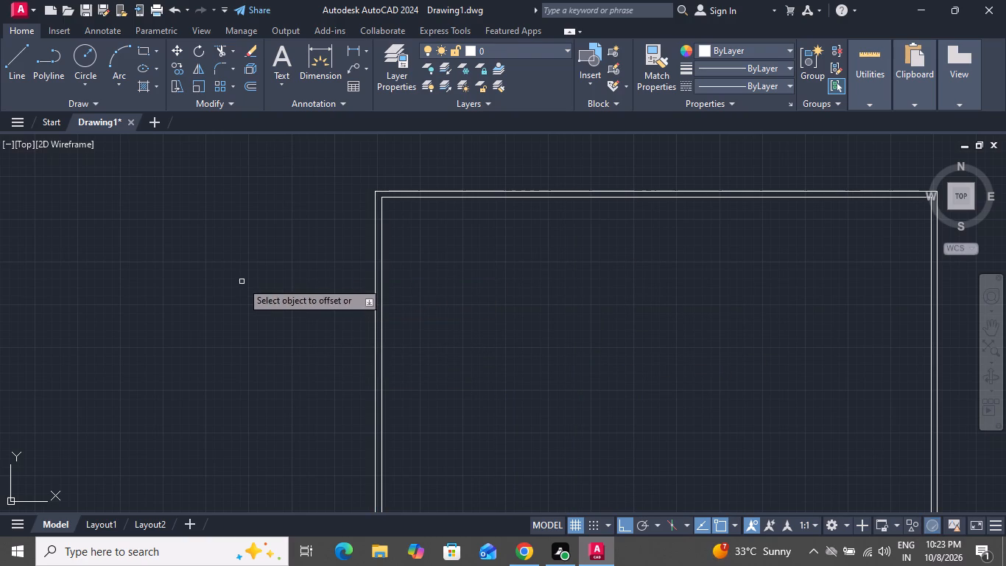
scroll(381, 305, "up", 1)
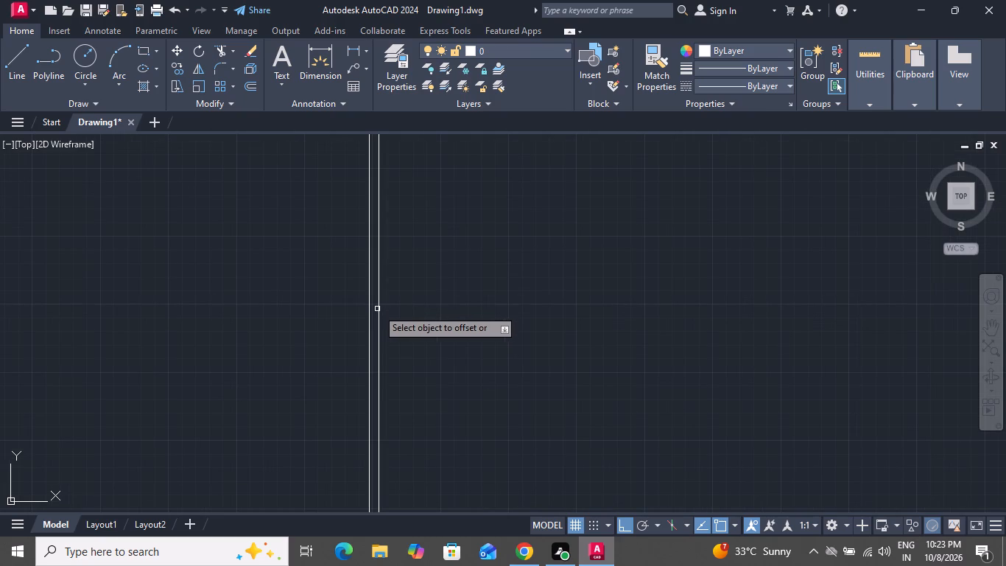
left_click(377, 309)
type("14'")
key("8")
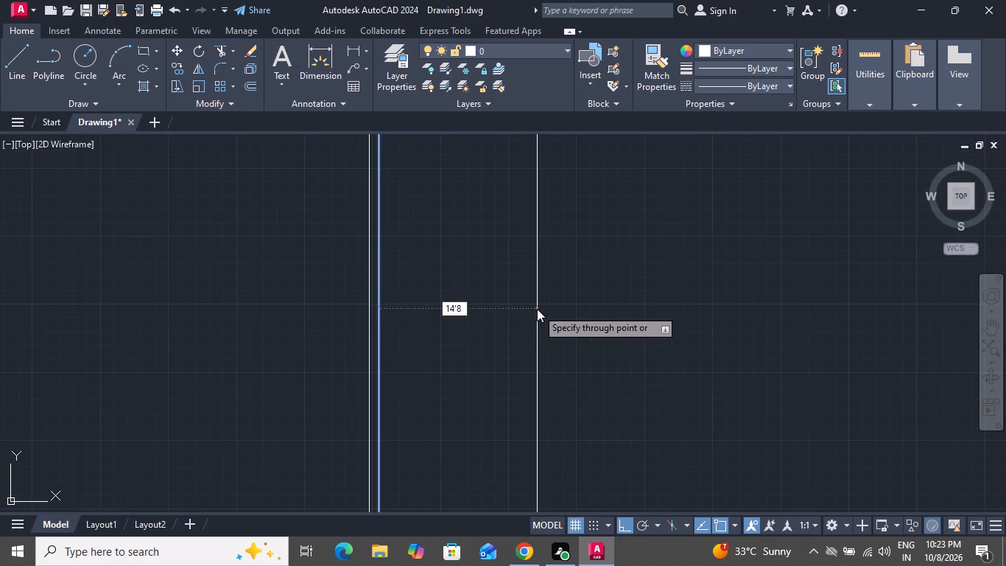
key("shift+quotedbl")
key("Return")
Offset the top wall's inner line 16'8" downward into the plan.
scroll(566, 362, "down", 1)
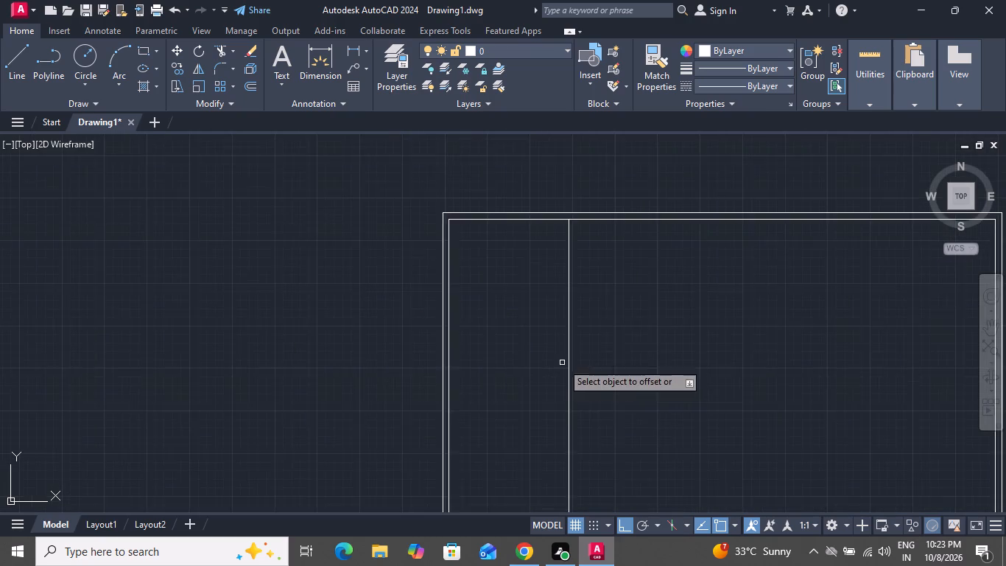
scroll(562, 363, "down", 1)
left_click(527, 274)
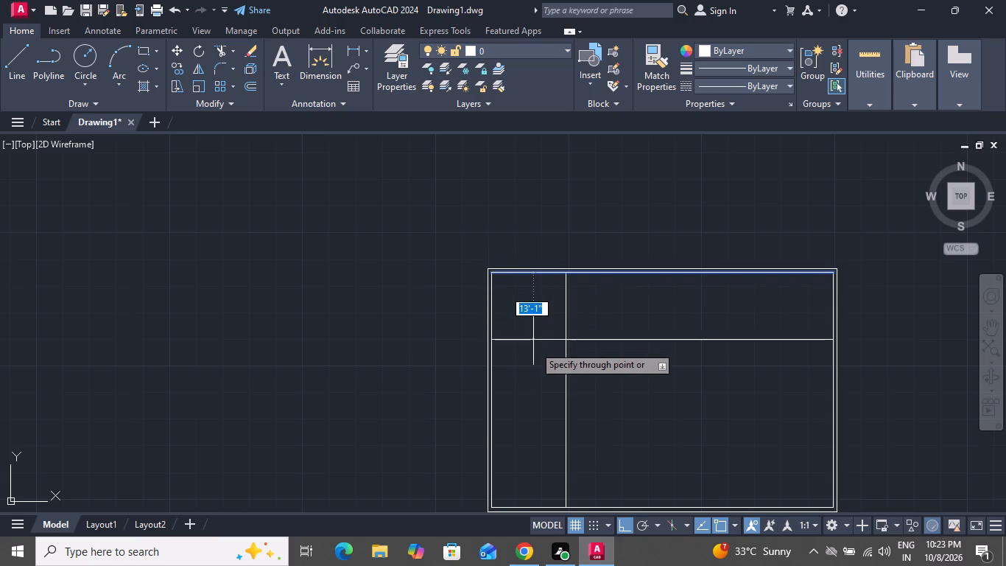
type("16'")
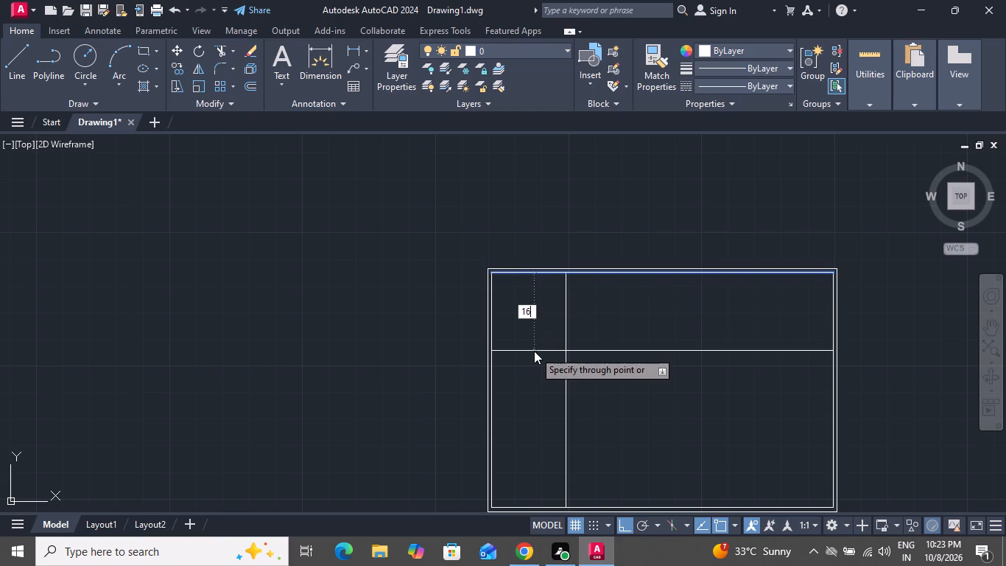
type("8\"")
key("Return")
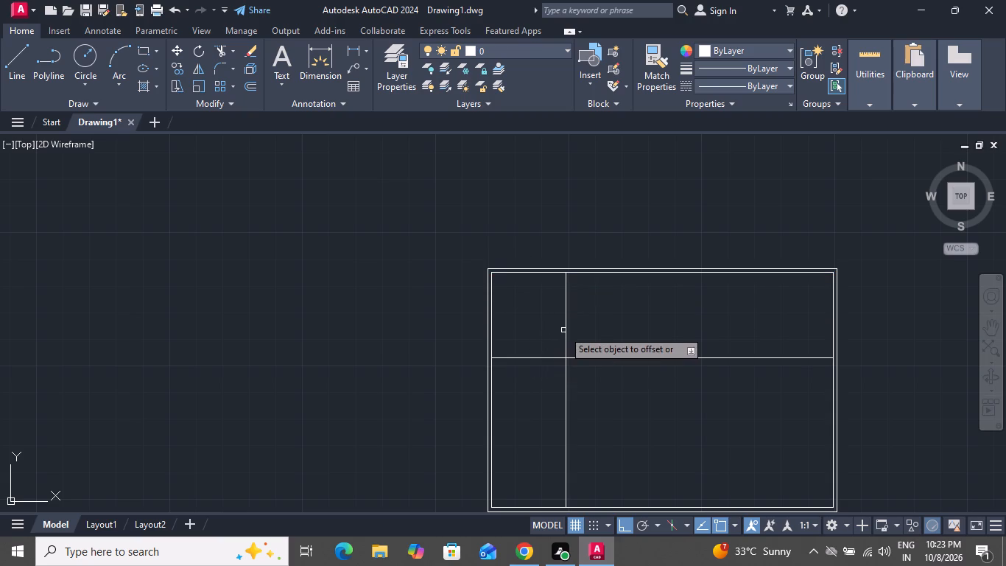
Offset the vertical partition line 9" to the right and the horizontal partition line 9" downward.
left_click(566, 330)
key("8")
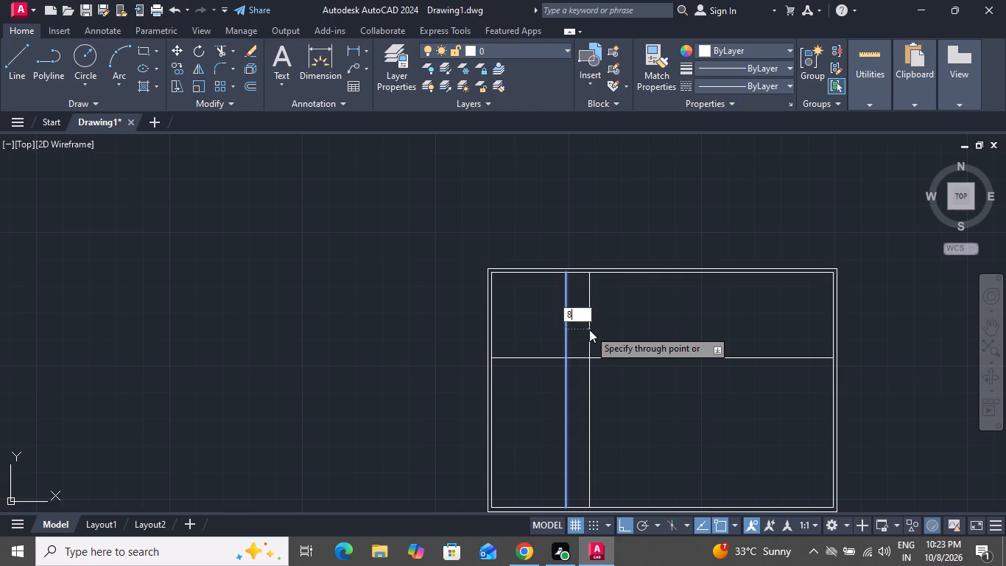
key("BackSpace")
type("9\"")
key("Return")
left_click(553, 357)
key("9")
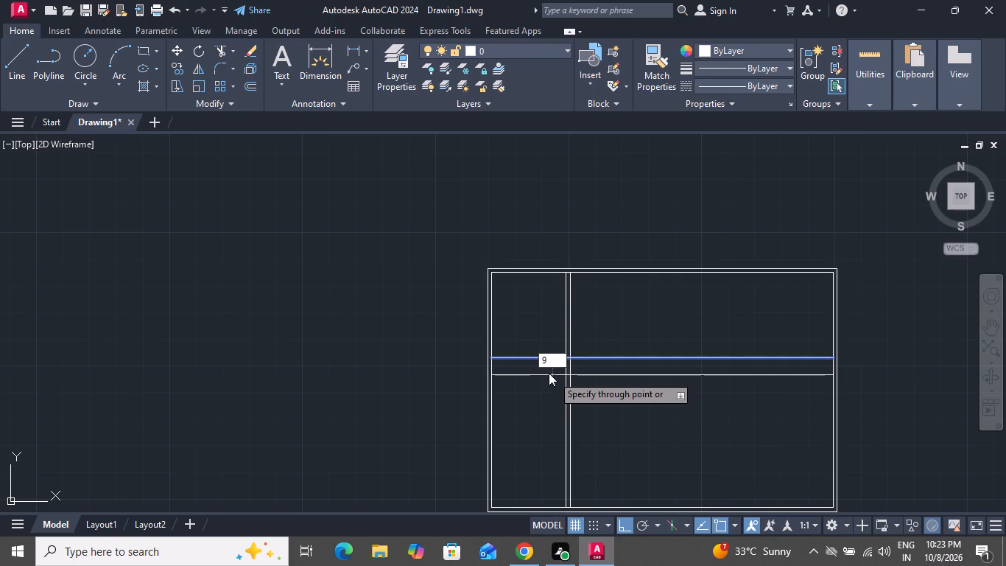
key("shift+quotedbl")
key("Return")
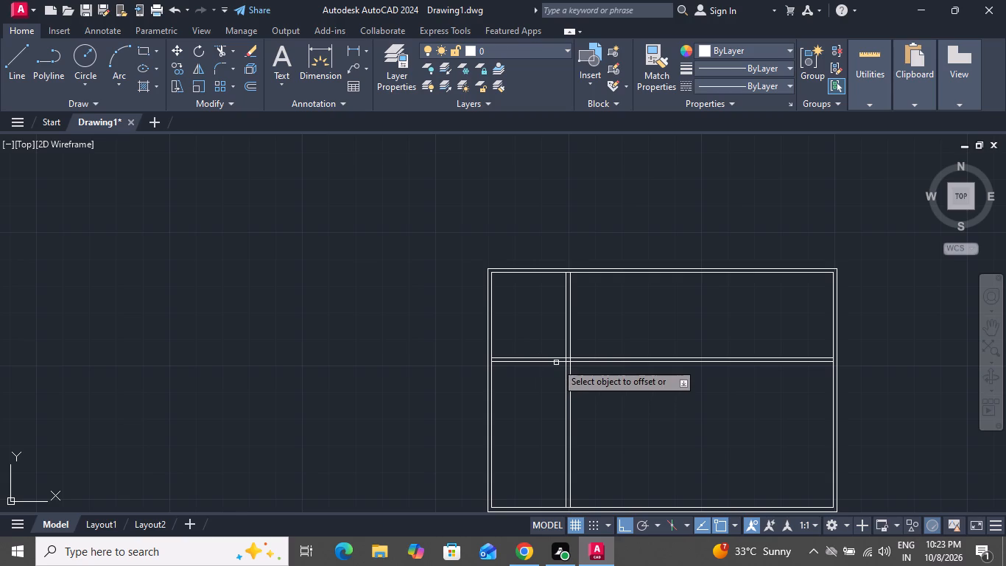
Add a second vertical partition 9" thick, offset 7'8" from the first partition's right line.
scroll(556, 363, "up", 1)
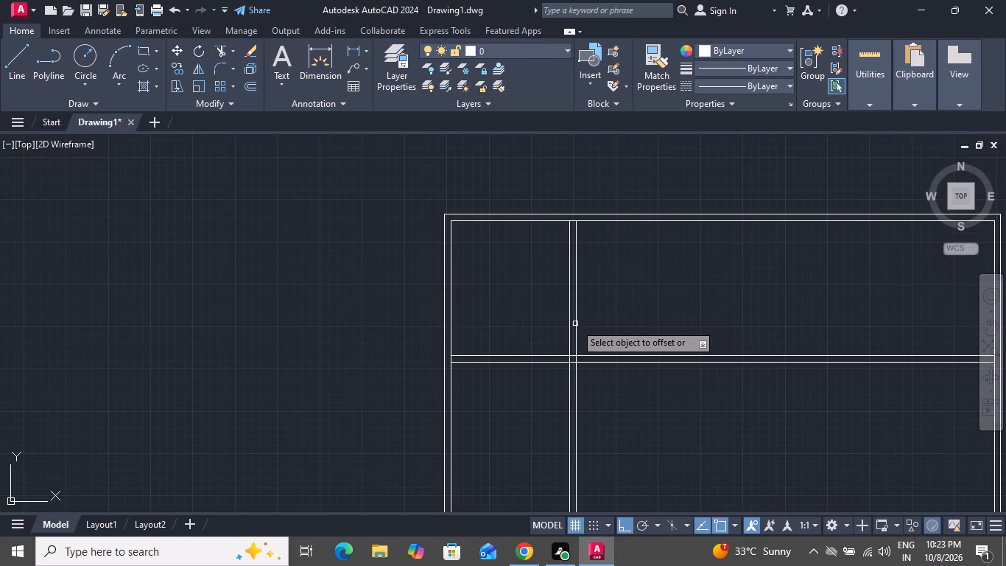
left_click(577, 329)
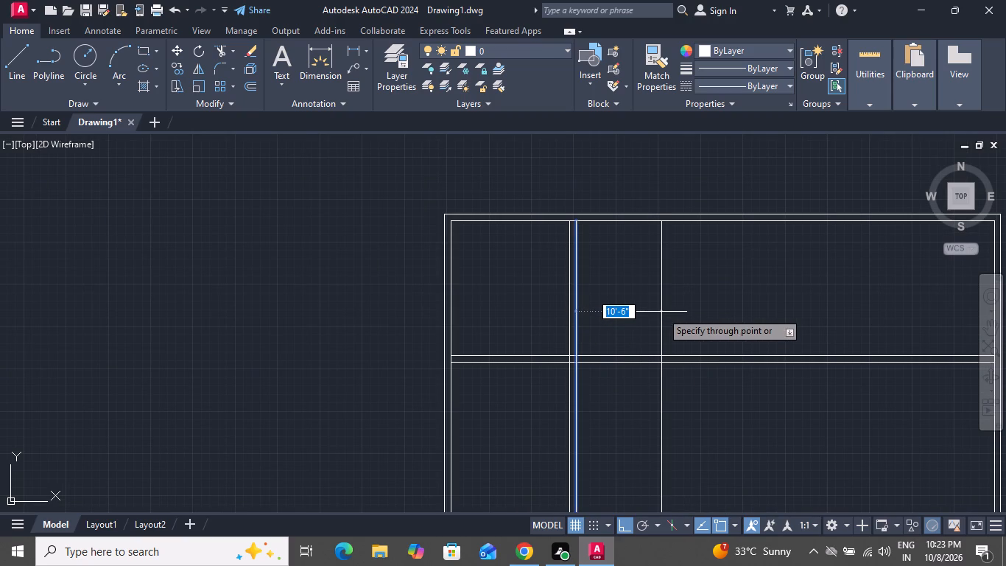
type("7'8\"")
key("Return")
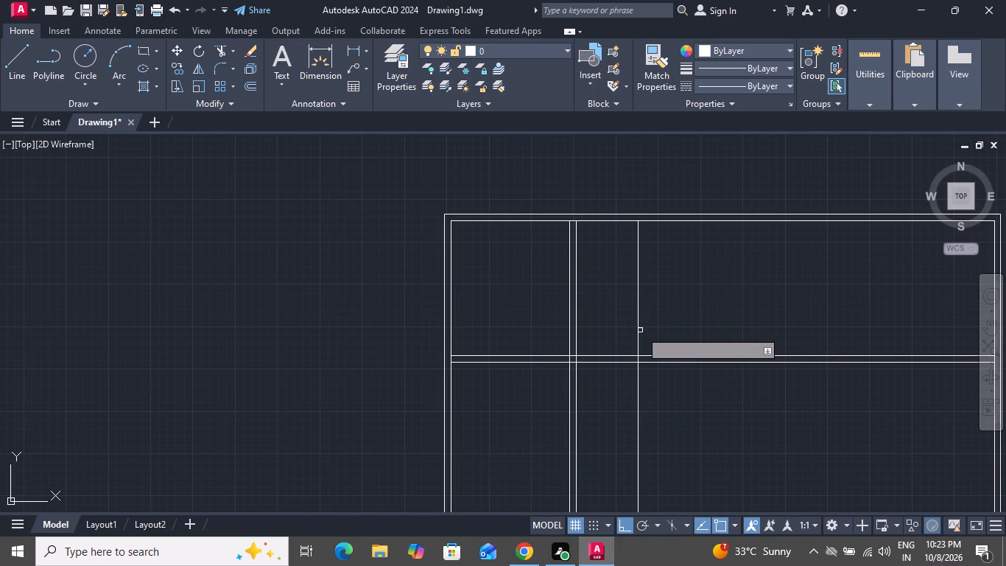
left_click(636, 335)
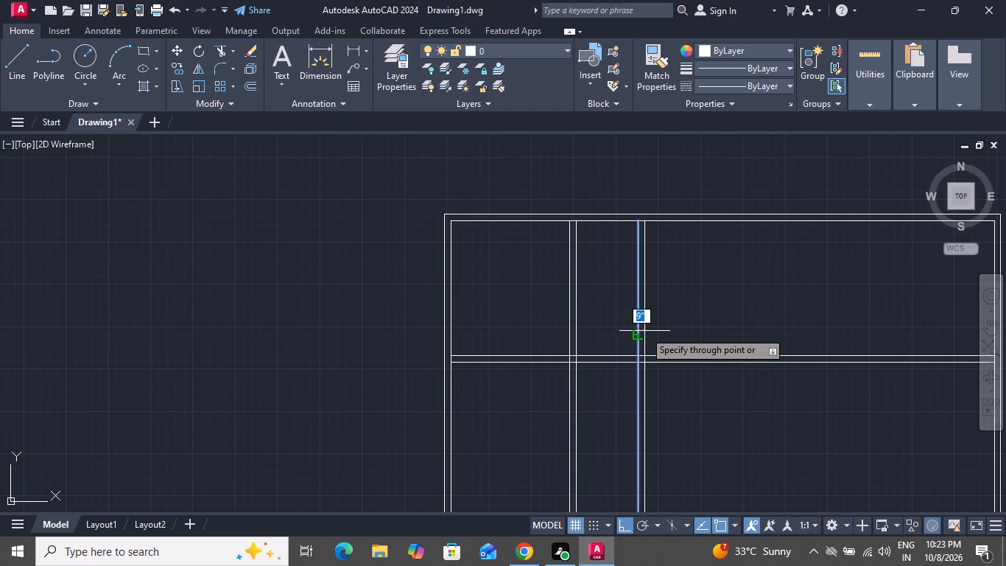
type("9\"")
key("Return")
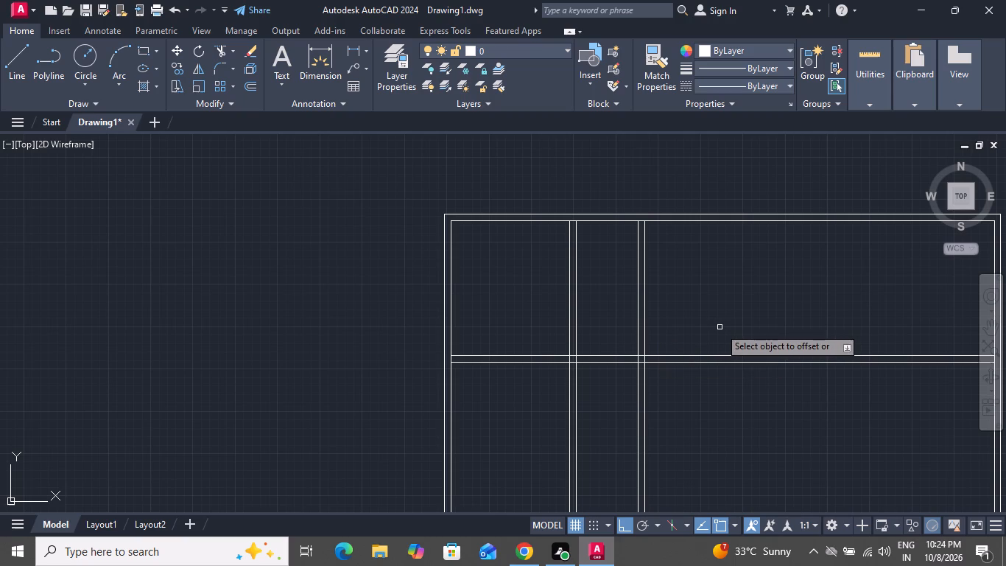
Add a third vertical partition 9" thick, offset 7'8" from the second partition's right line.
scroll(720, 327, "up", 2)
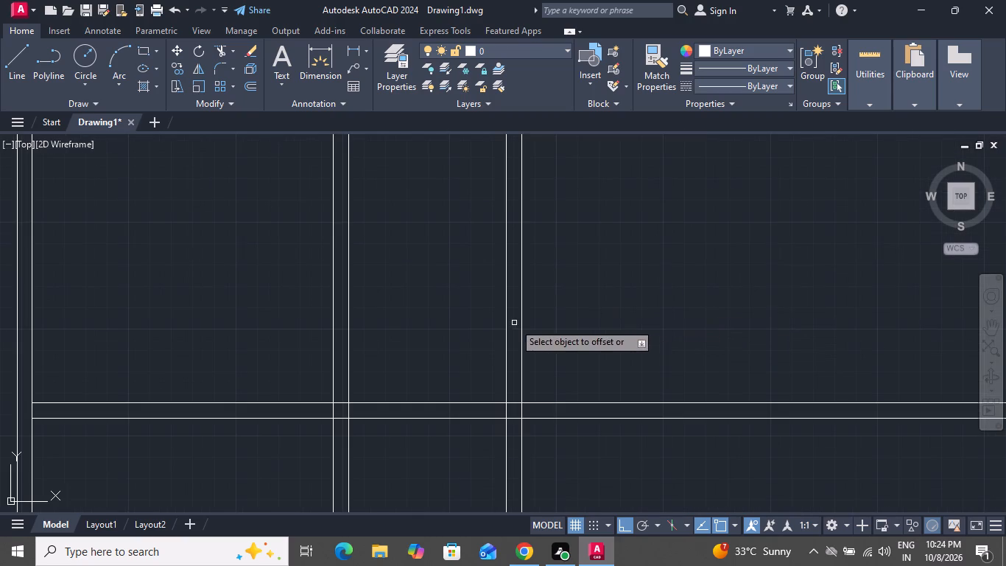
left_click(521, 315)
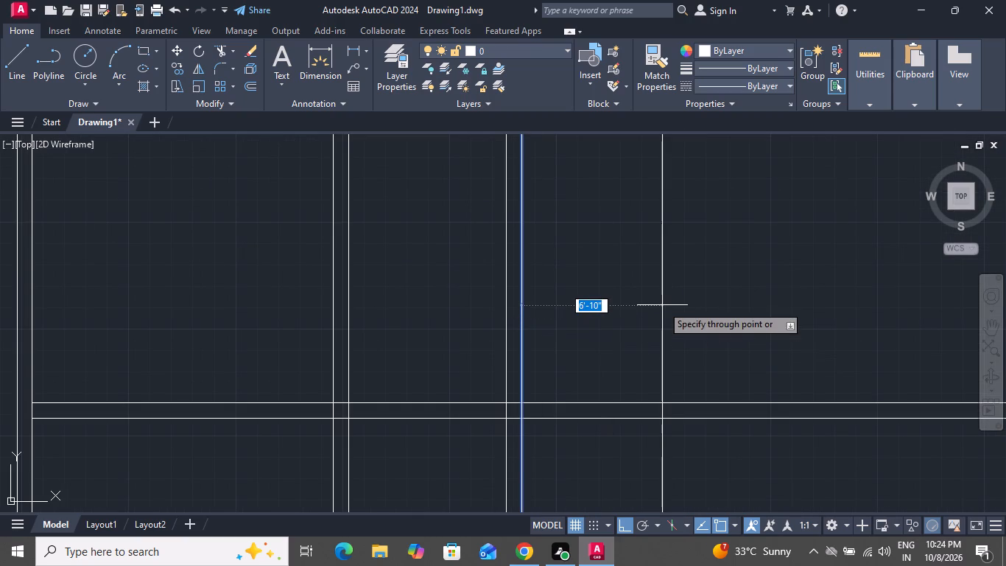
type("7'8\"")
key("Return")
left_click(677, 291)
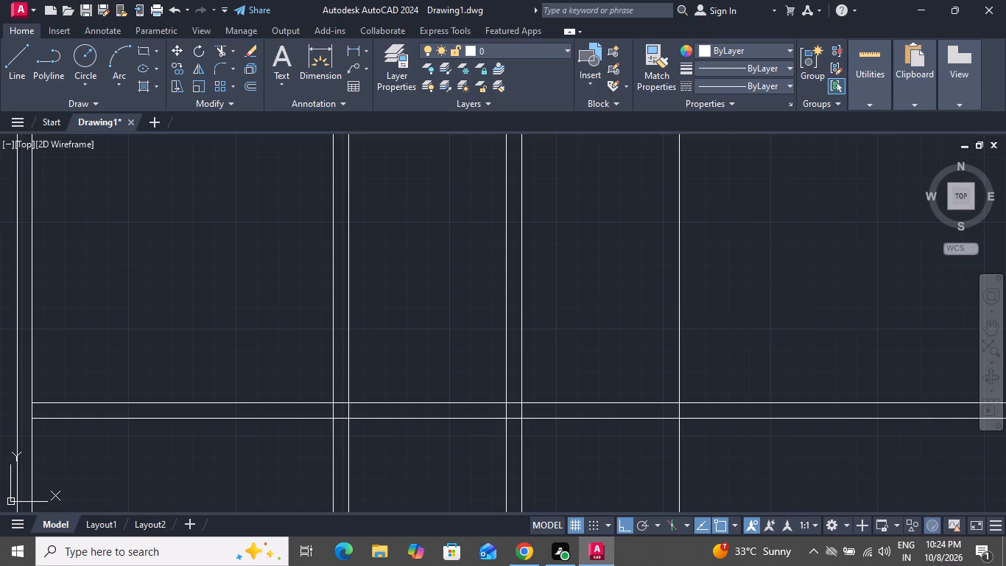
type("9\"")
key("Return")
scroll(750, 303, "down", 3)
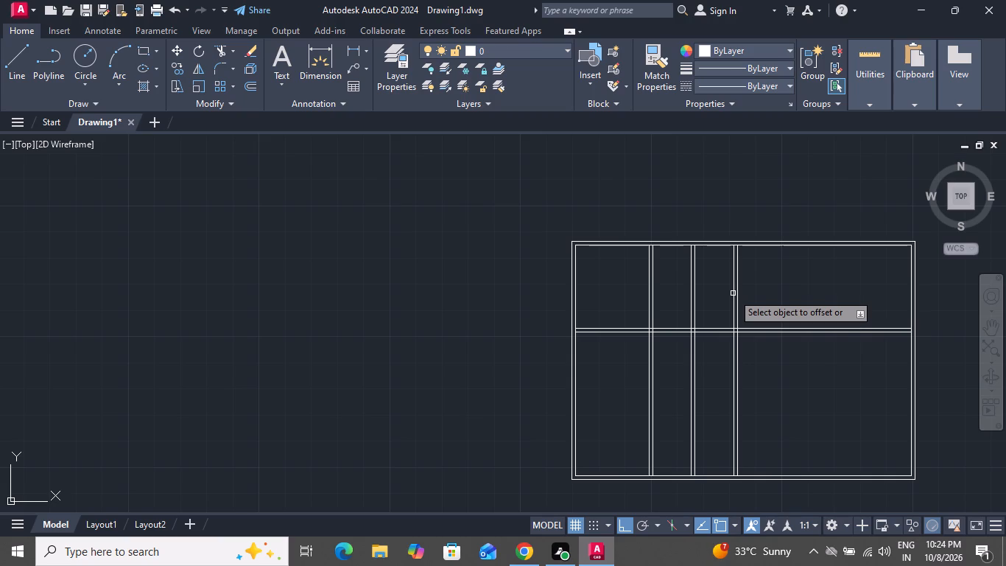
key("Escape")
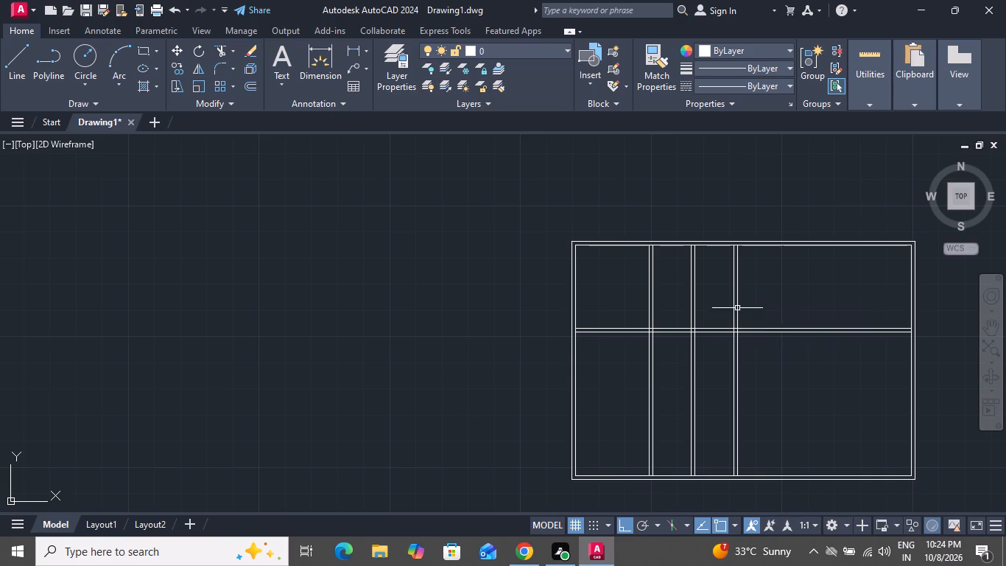
Delete all the vertical and horizontal interior partition lines, keeping only the double-line outer walls.
left_click_drag(790, 298, 722, 354)
left_click(636, 394)
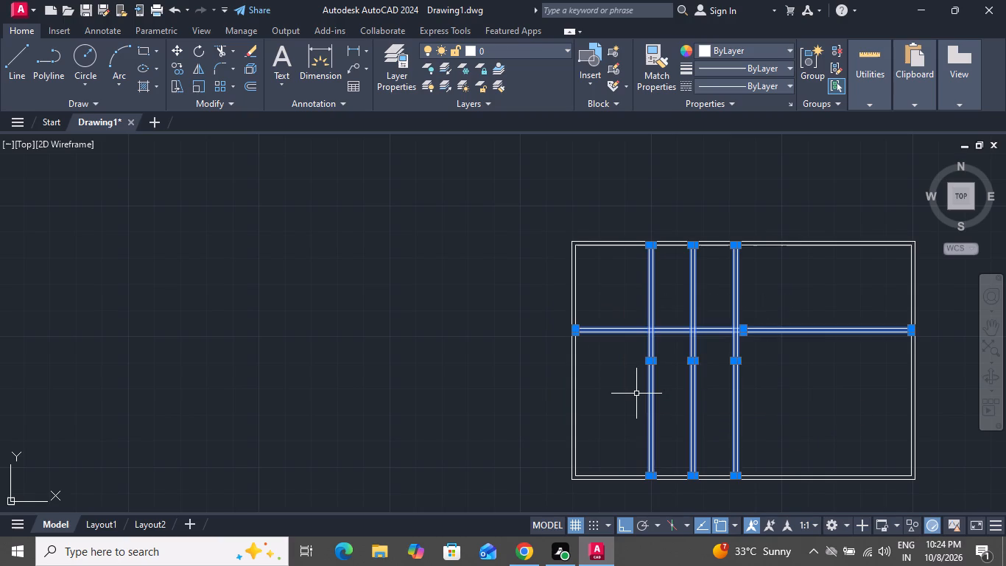
key("Delete")
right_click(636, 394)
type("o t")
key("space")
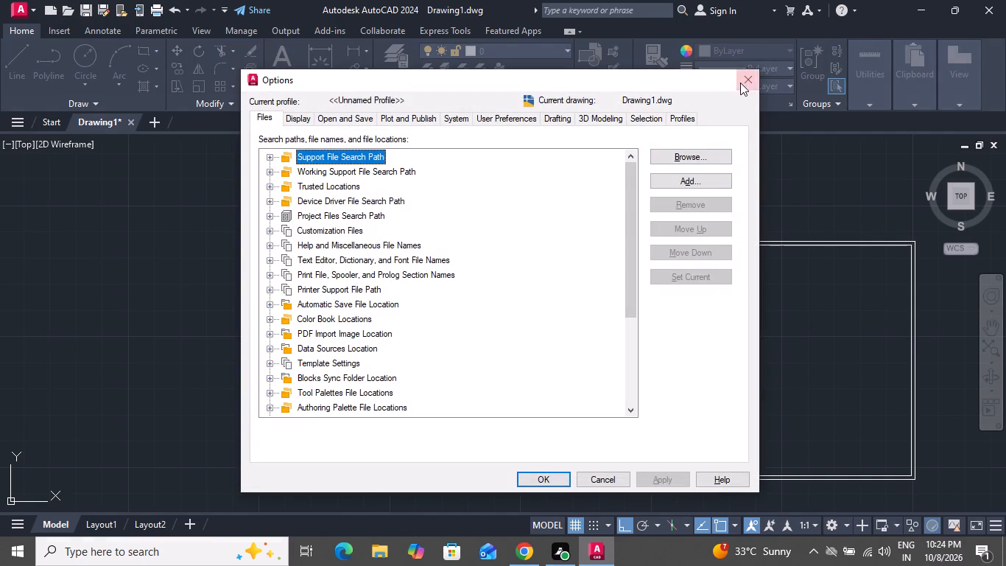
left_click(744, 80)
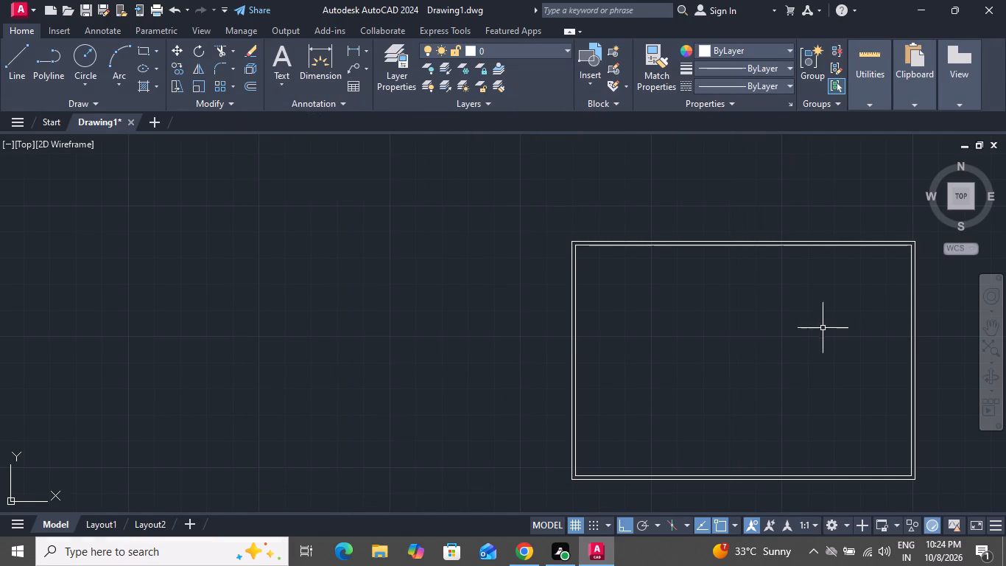
Using Offset with the Through option, add a 9" vertical partition nearly a third of the plan's width from the left wall's inner line.
scroll(698, 312, "down", 3)
scroll(797, 312, "up", 2)
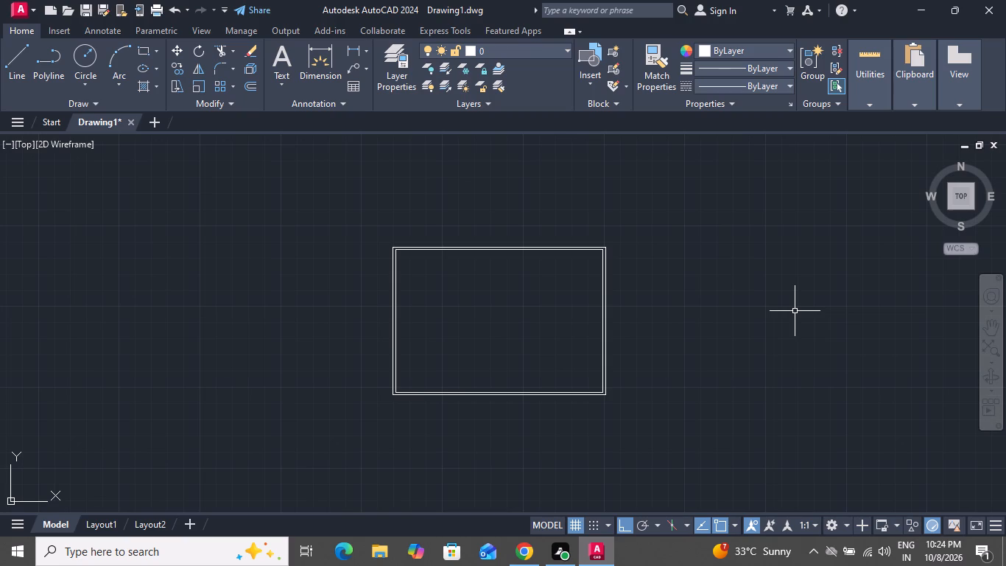
type("o")
key("space")
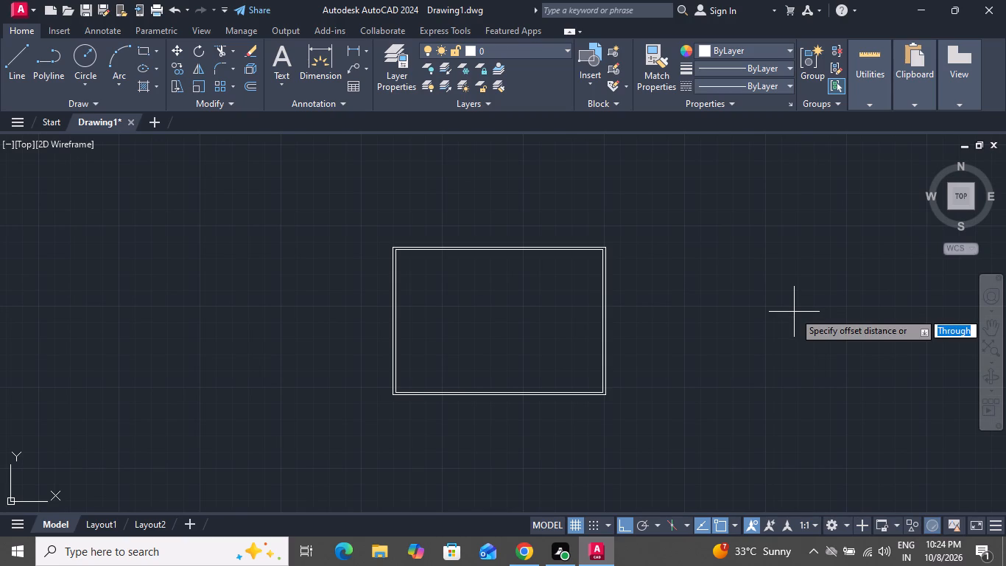
type("t")
key("space")
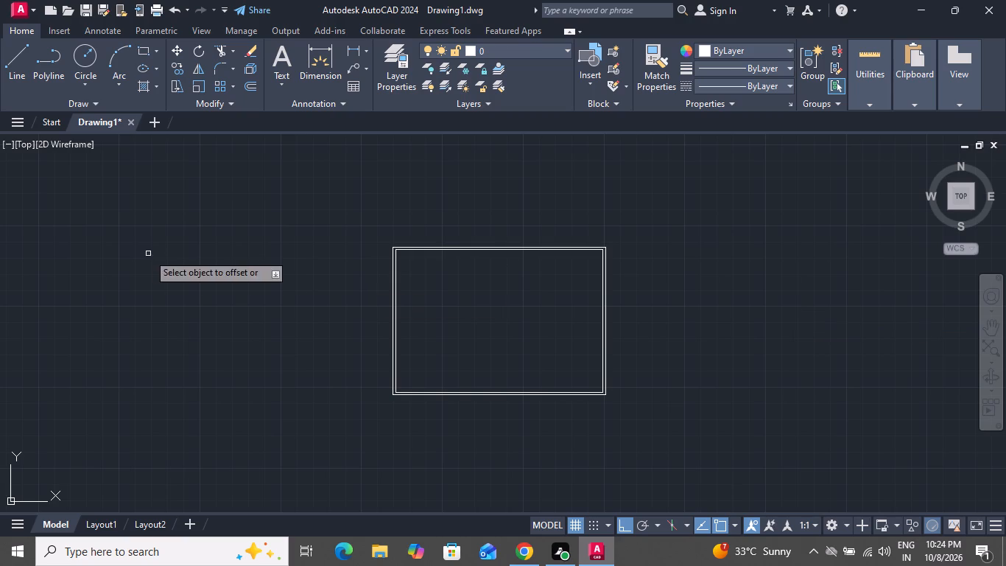
scroll(423, 279, "up", 2)
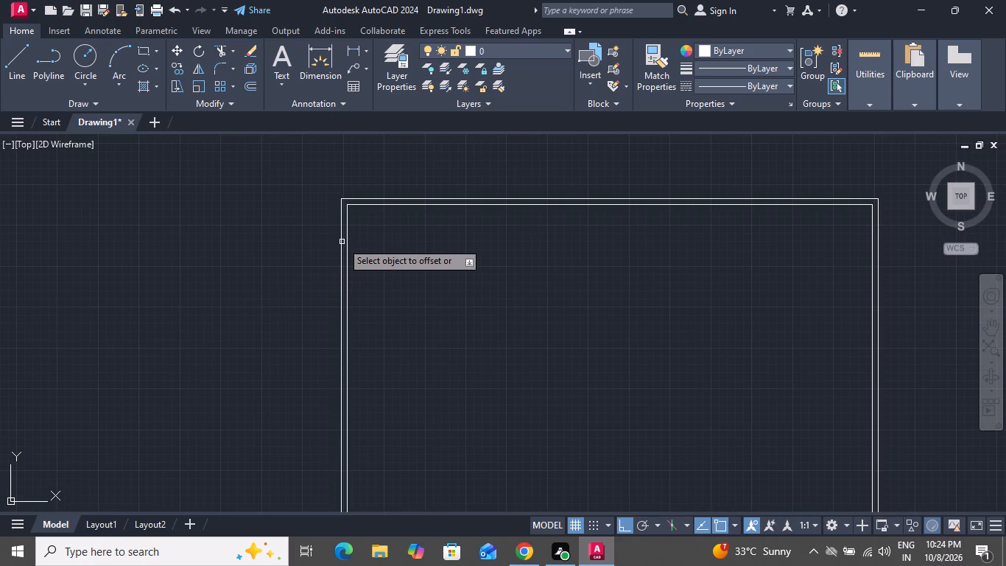
left_click(347, 241)
left_click(504, 268)
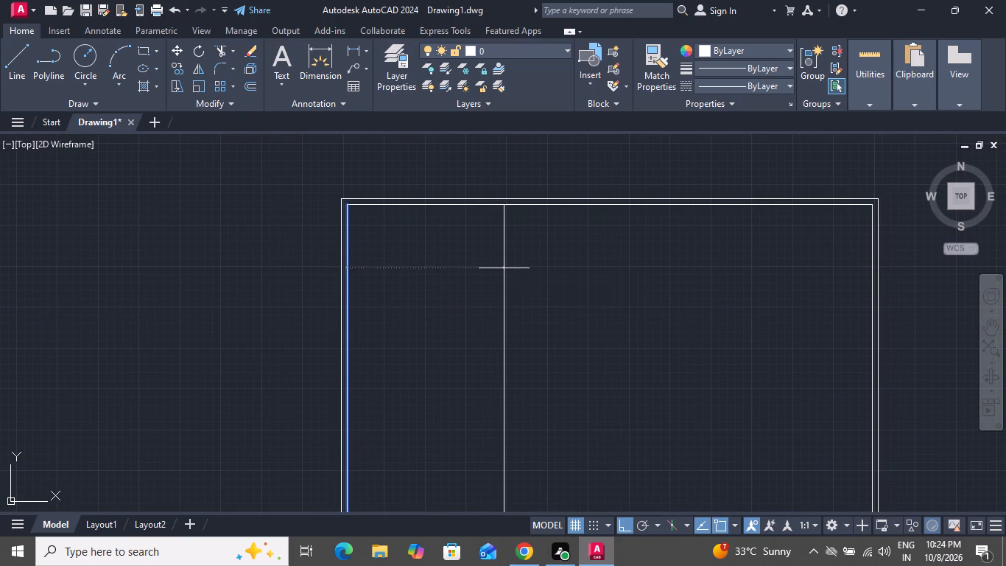
left_click(503, 292)
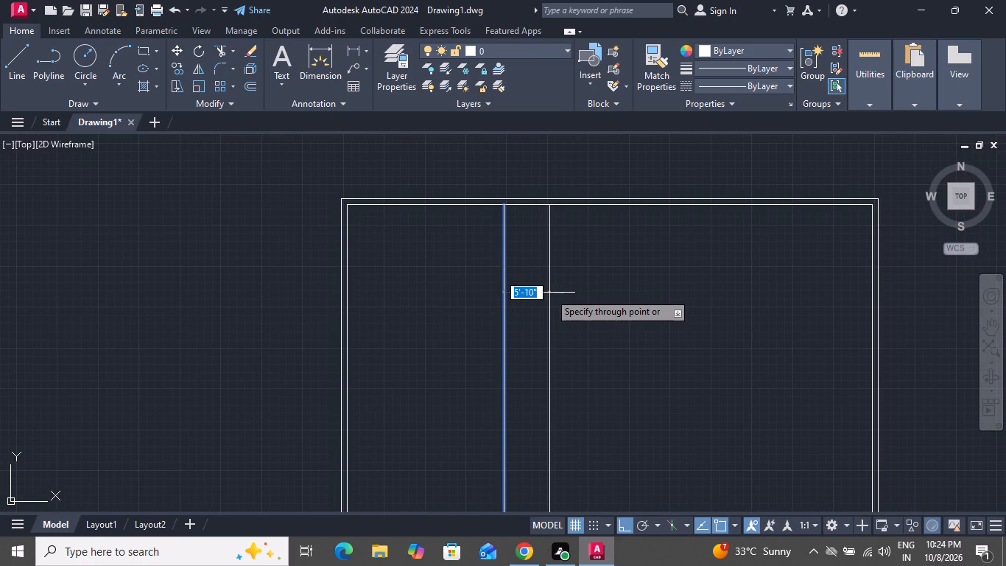
type("9\"")
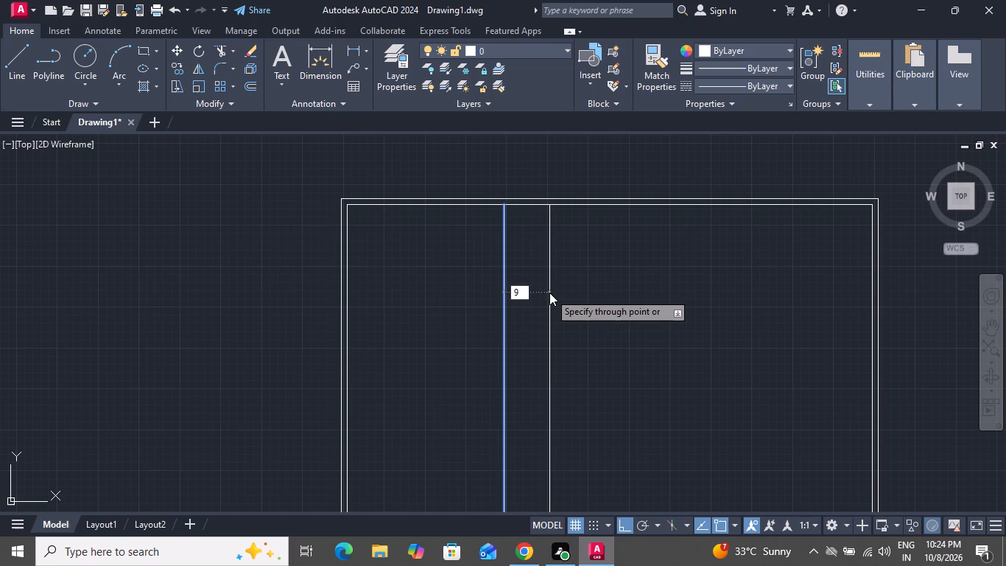
key("Return")
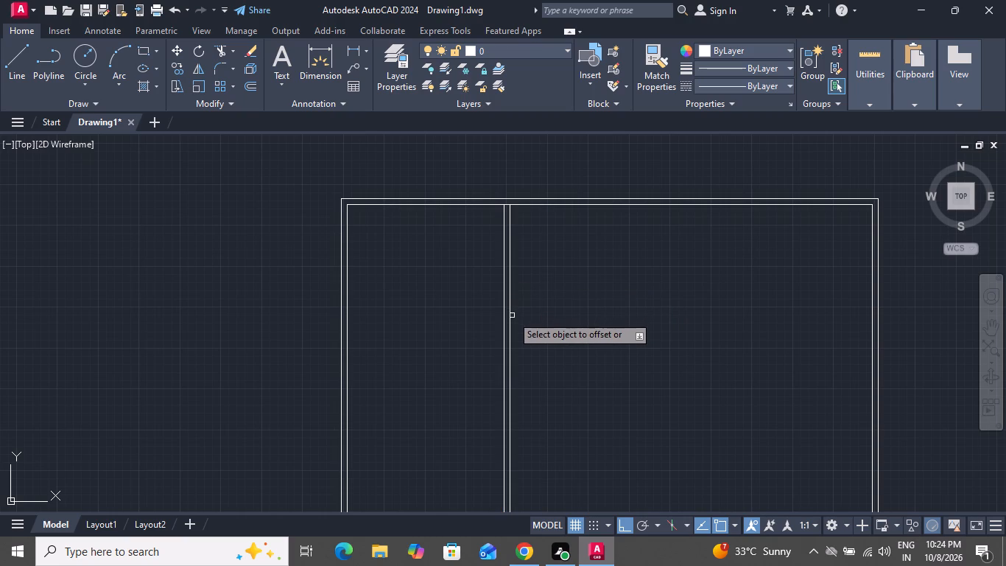
Add a second 9" vertical partition by offsetting the first partition's right line about 12'7" to the right.
left_click(511, 317)
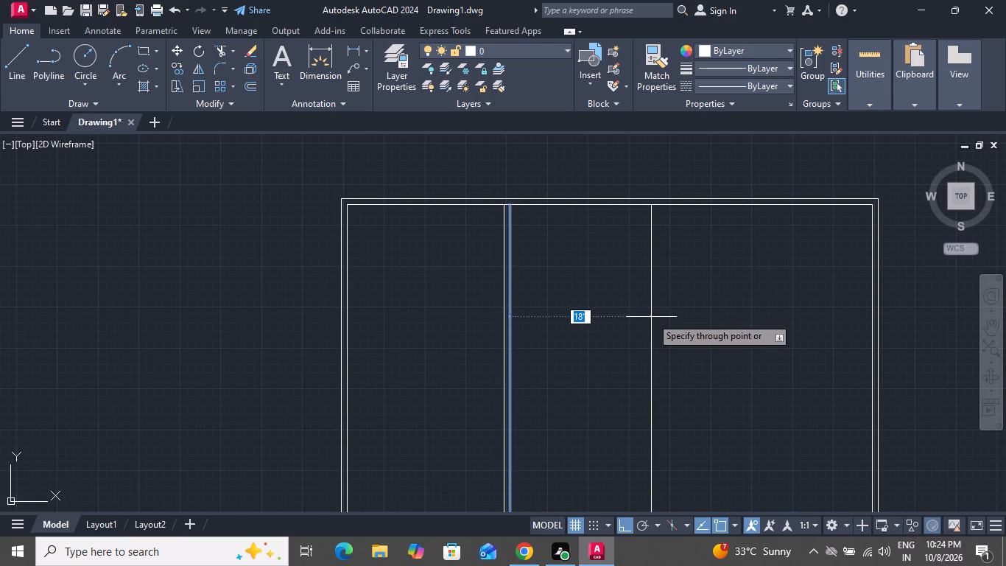
left_click(608, 320)
left_click(608, 320)
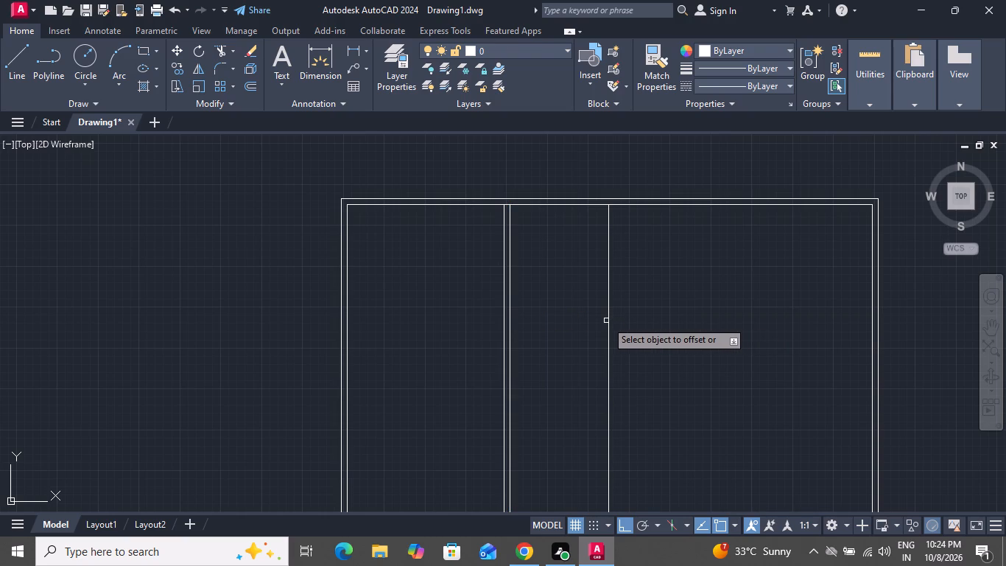
left_click(608, 321)
key("9")
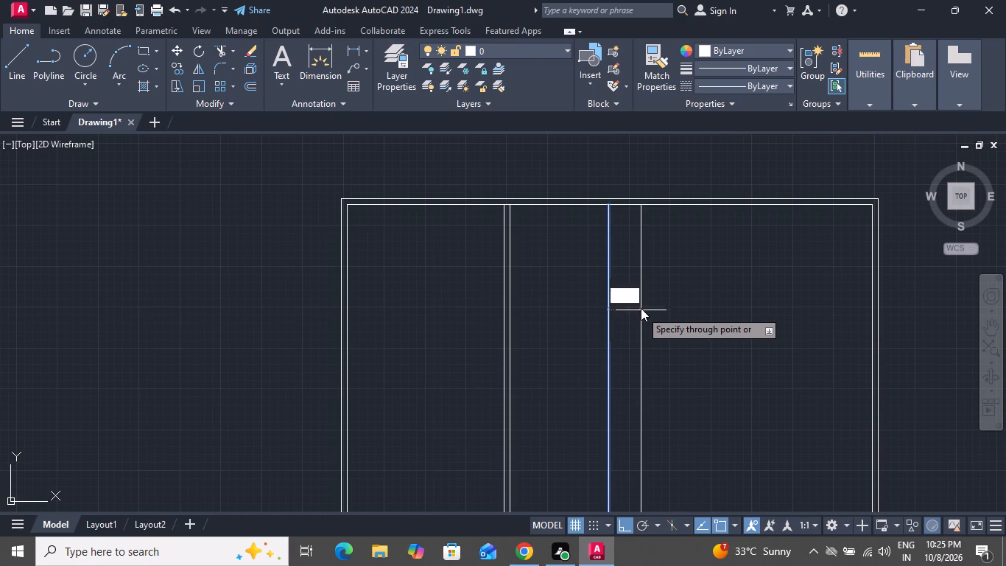
key("shift+quotedbl")
key("Return")
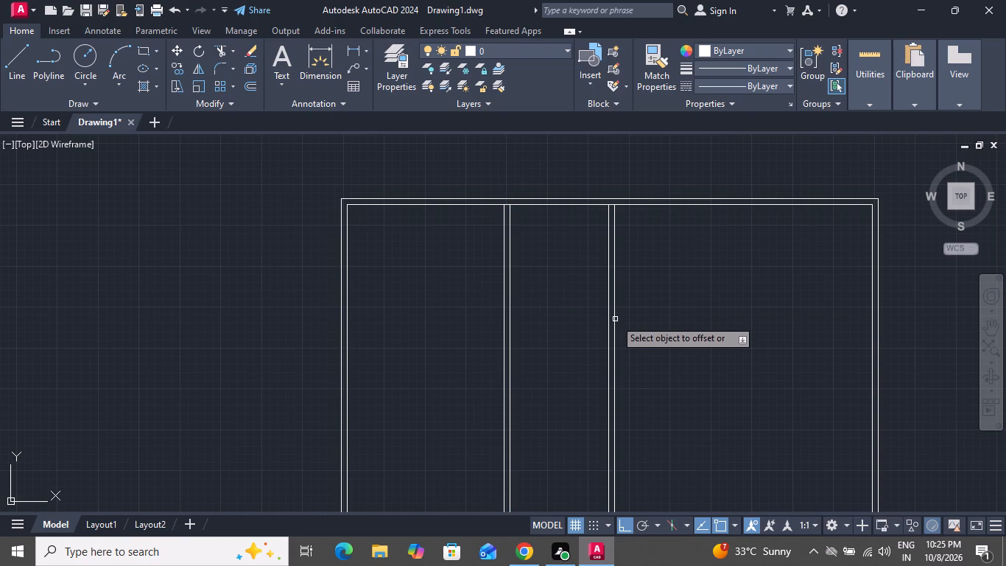
Add a third 9" vertical partition by offsetting the second partition's right line about 10' to the right.
left_click(615, 319)
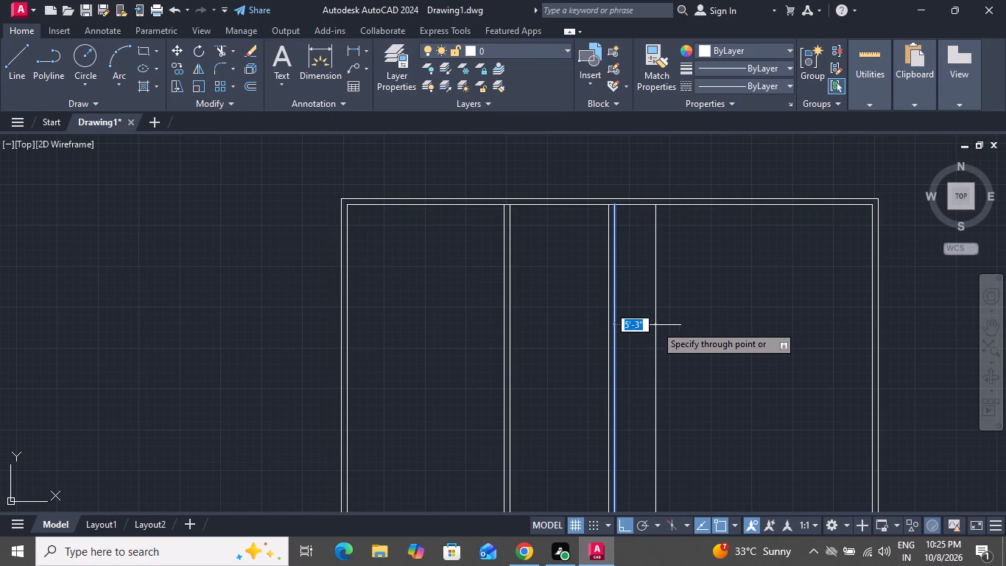
left_click(693, 318)
left_click(693, 321)
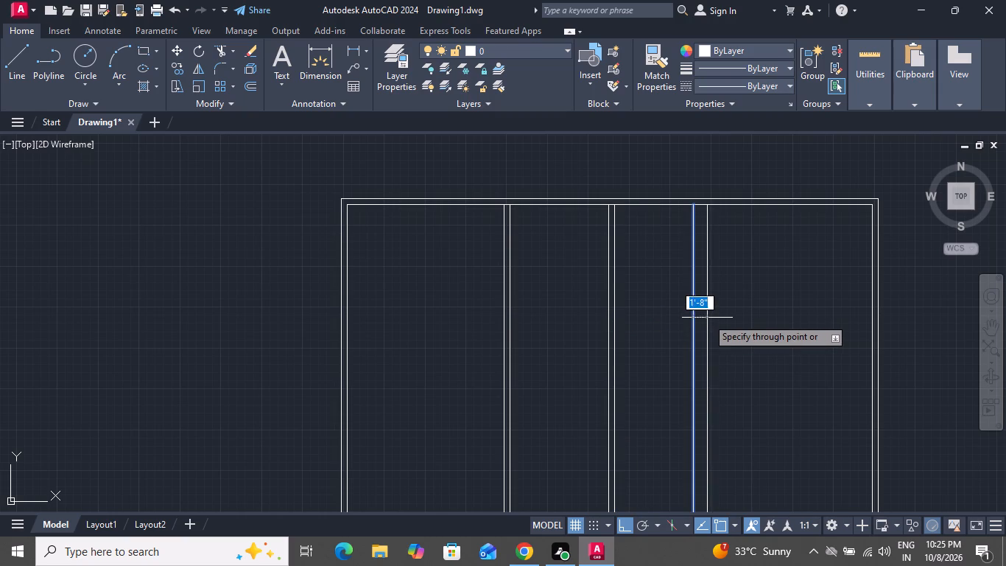
key("9")
key("shift+quotedbl")
key("Return")
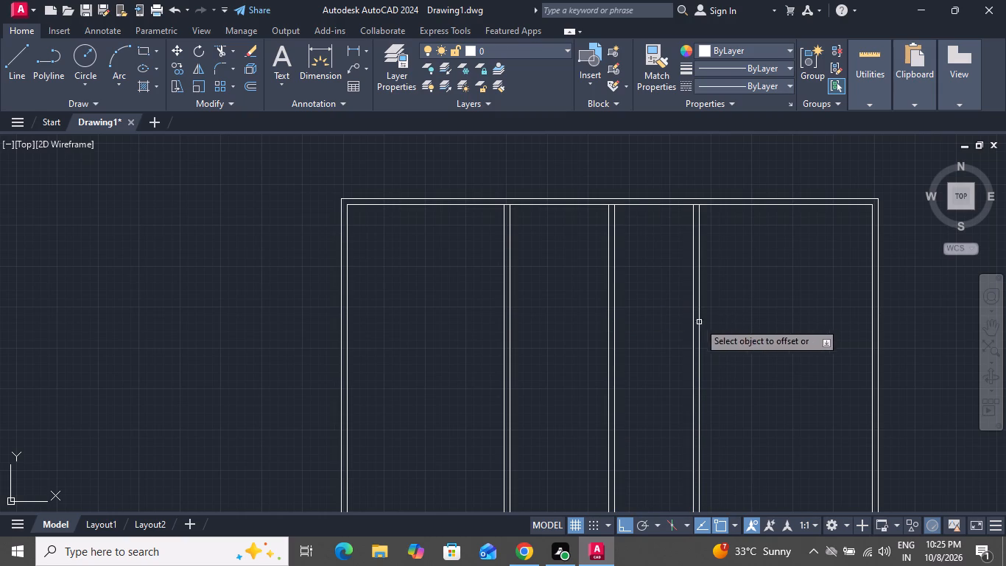
Add a 9" horizontal partition by offsetting the top wall's inner line about 17'6" downward.
left_click(464, 206)
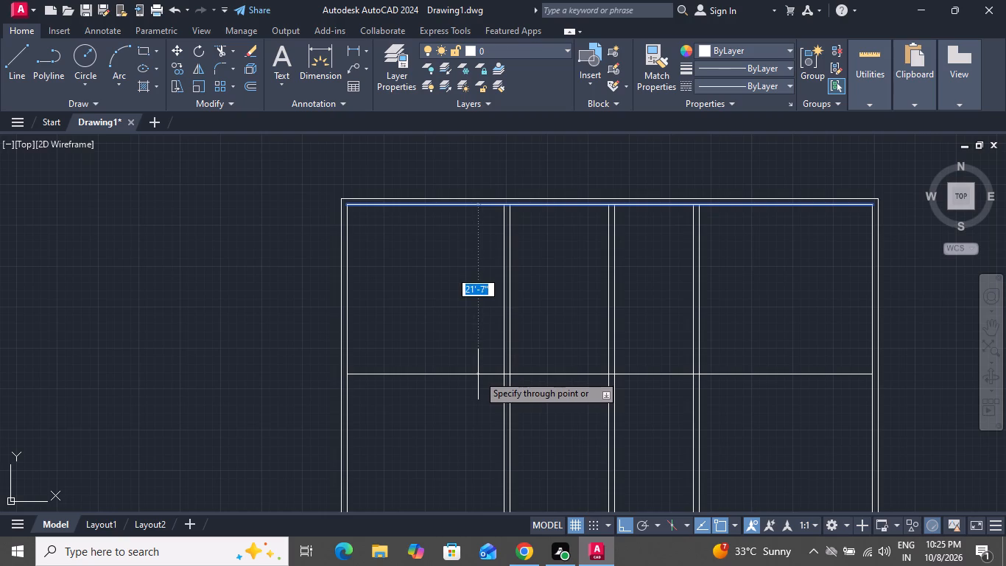
scroll(478, 374, "down", 2)
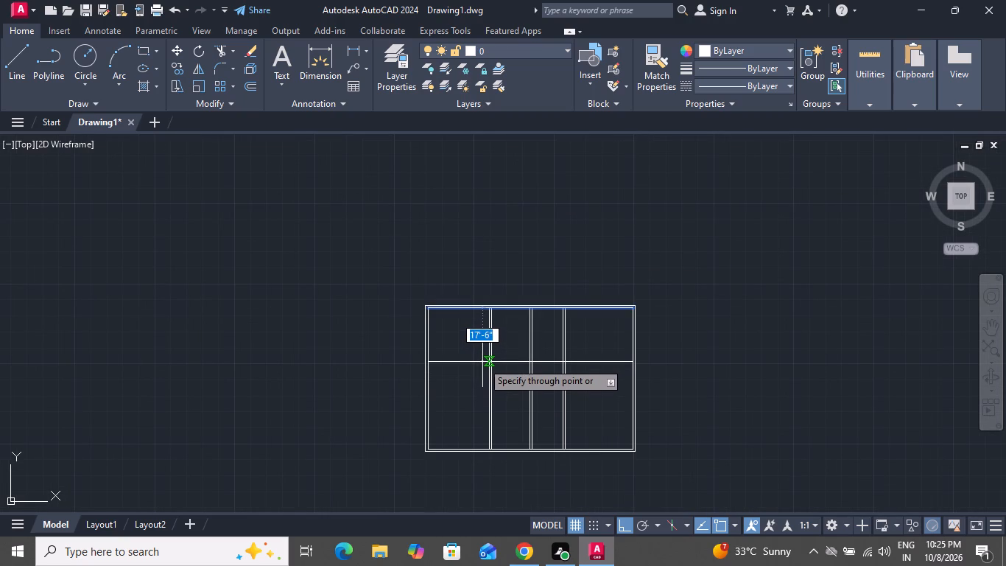
left_click(482, 362)
left_click(482, 362)
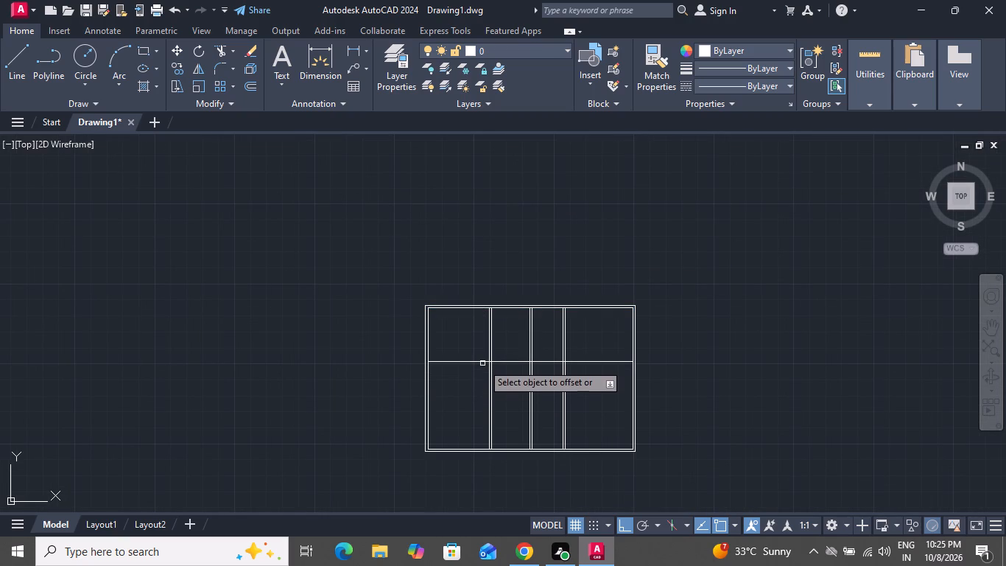
left_click(482, 360)
key("9")
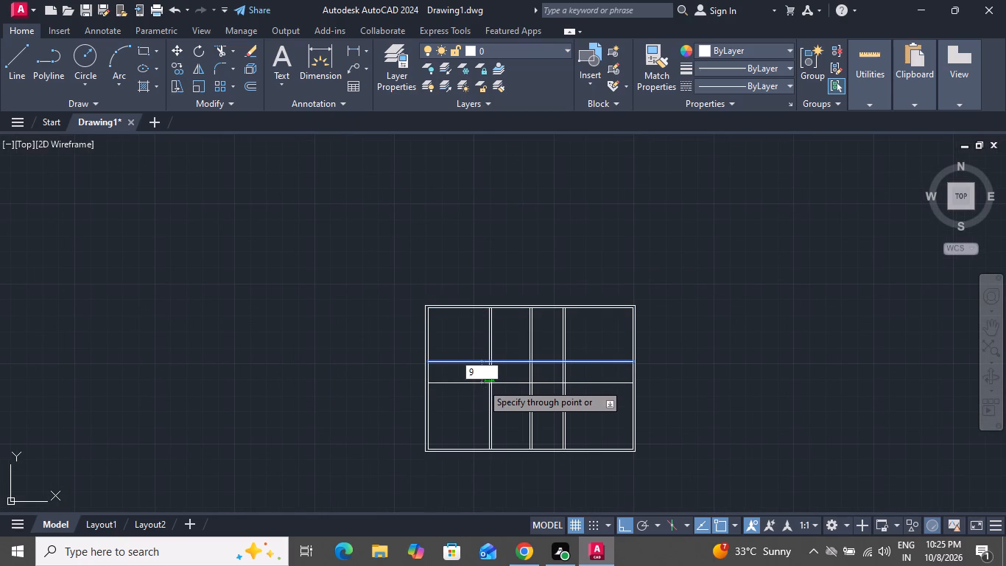
key("shift+quotedbl")
key("Return")
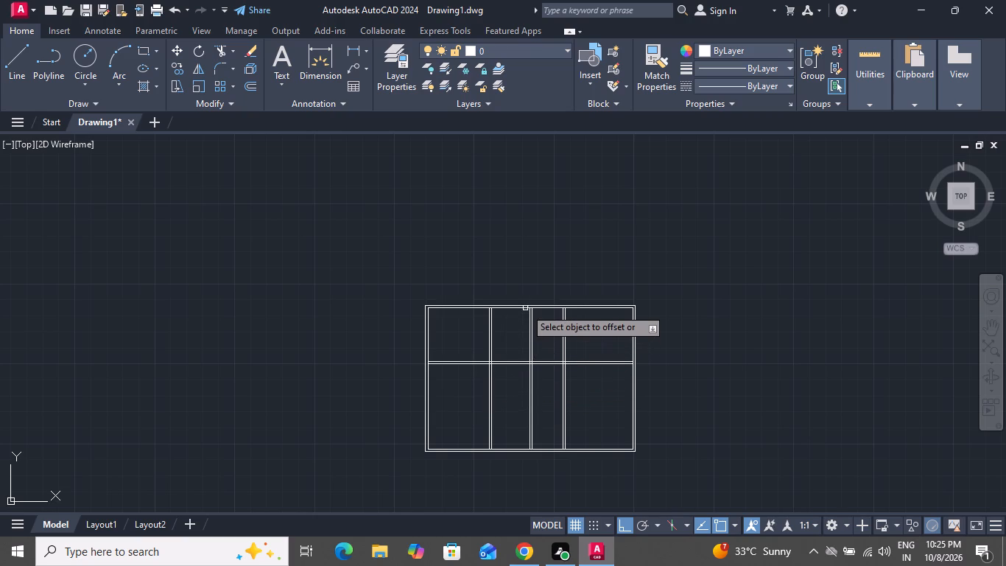
Add another 9" horizontal partition above the existing one, about 11' below the top wall's inner line, and end the Offset command.
scroll(525, 308, "up", 1)
left_click(522, 308)
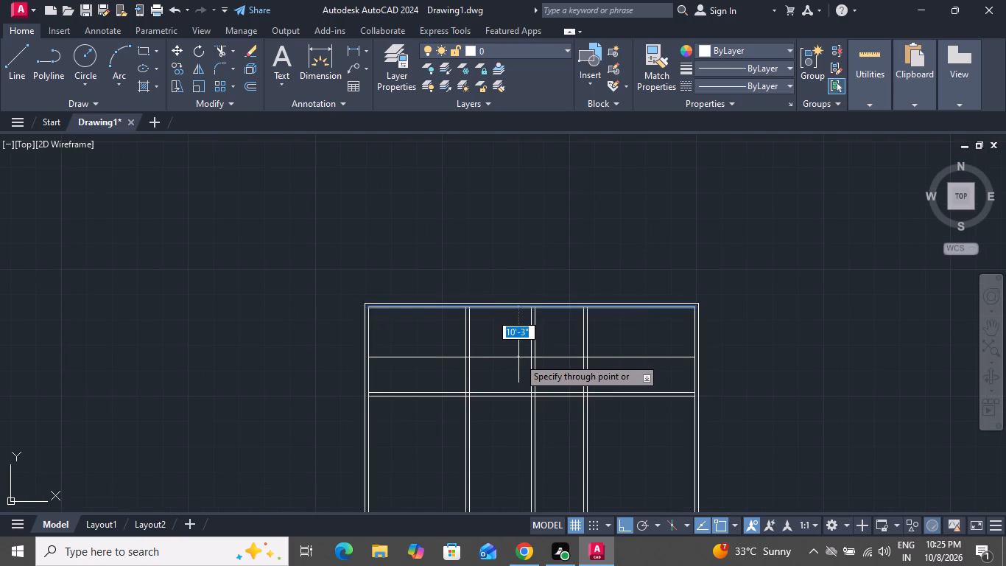
left_click(518, 362)
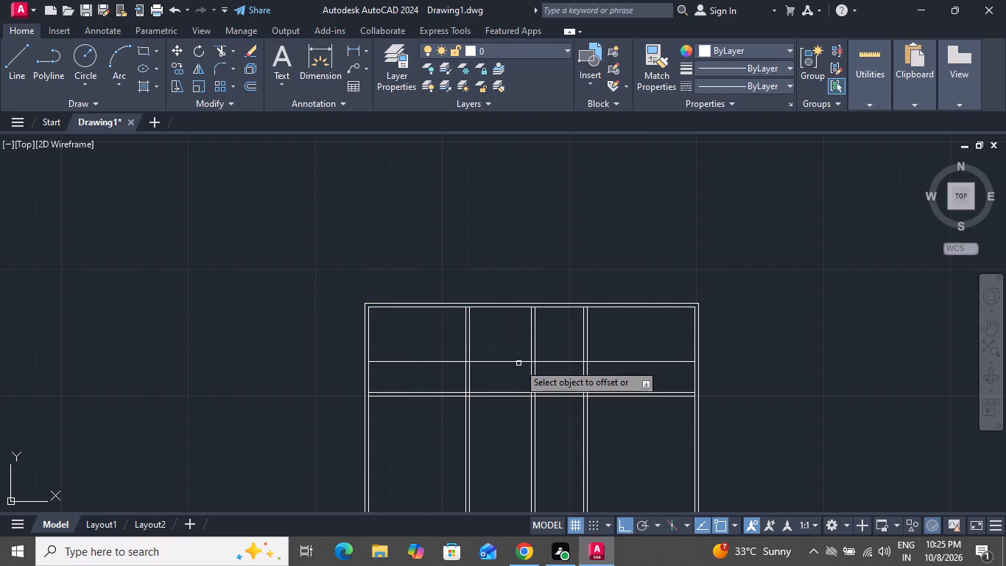
left_click(518, 360)
left_click(518, 360)
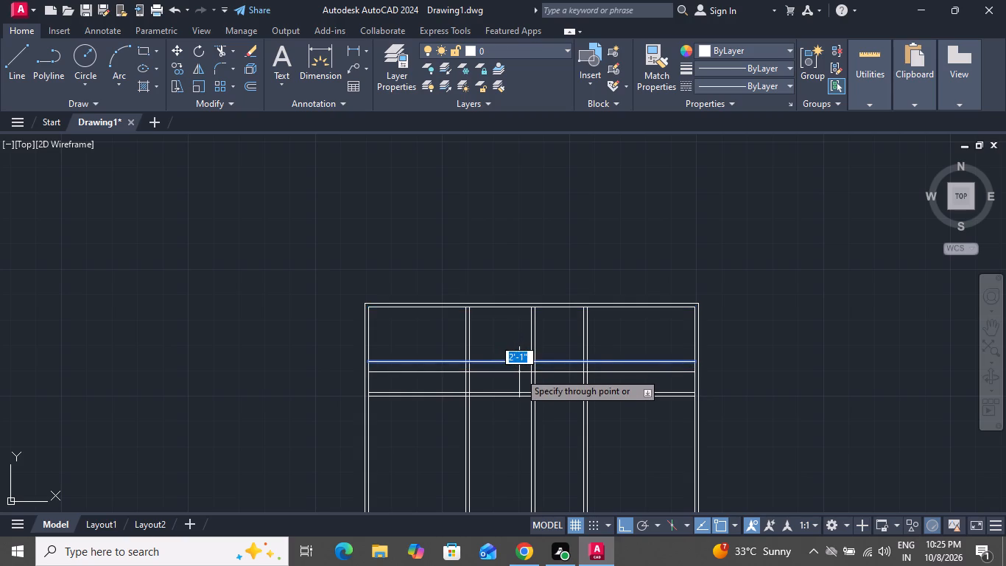
key("9")
key("shift+quotedbl")
key("Return")
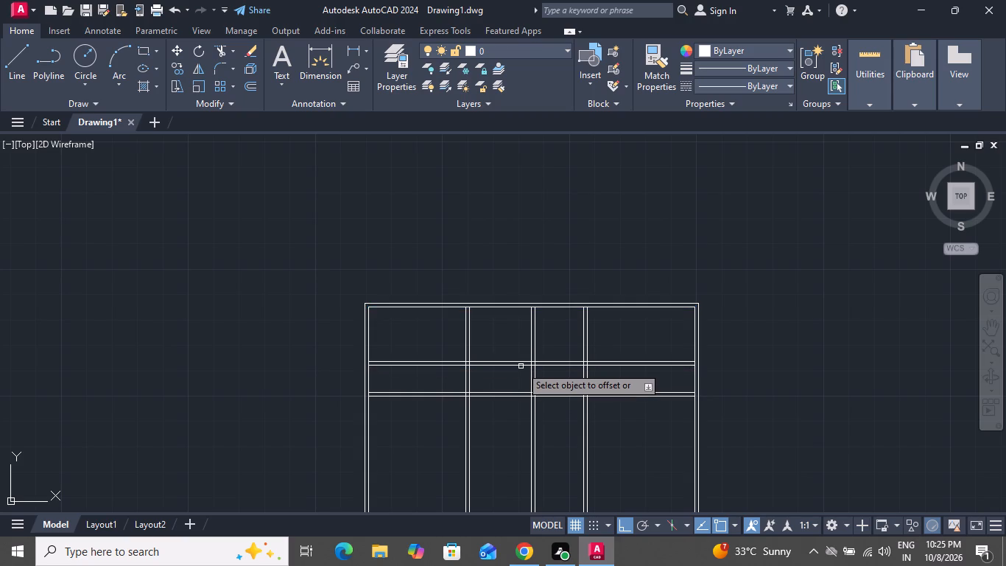
right_click(541, 228)
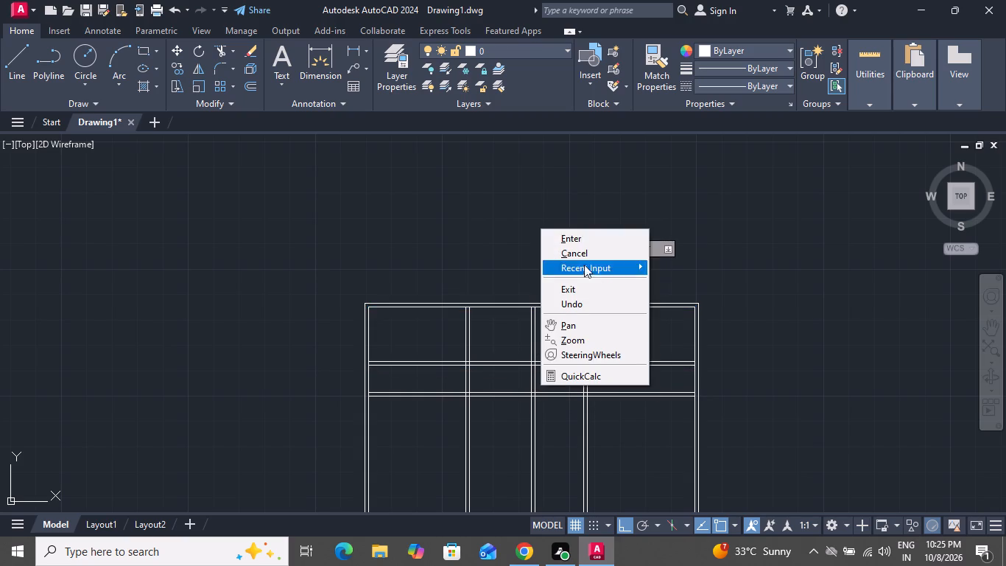
left_click(585, 242)
Trim away the part of the upper horizontal partition between the third vertical partition and the right outer wall.
type("tr")
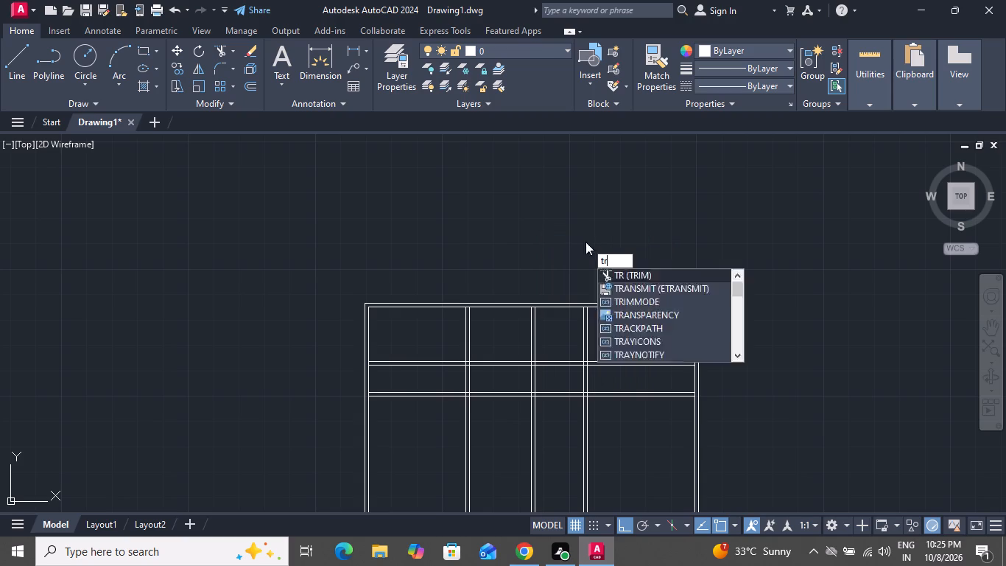
key("space")
key("space")
scroll(597, 363, "up", 2)
left_click(613, 342)
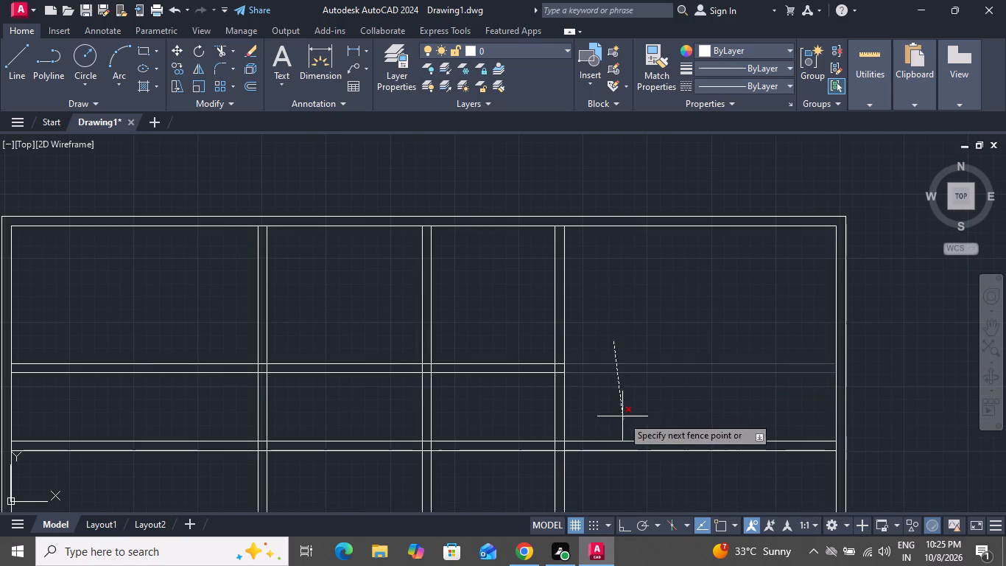
left_click(622, 416)
Trim the lower horizontal partition between the second and third vertical partitions, and the second vertical partition between the two horizontal partitions.
left_click(500, 411)
left_click(492, 461)
left_click(487, 420)
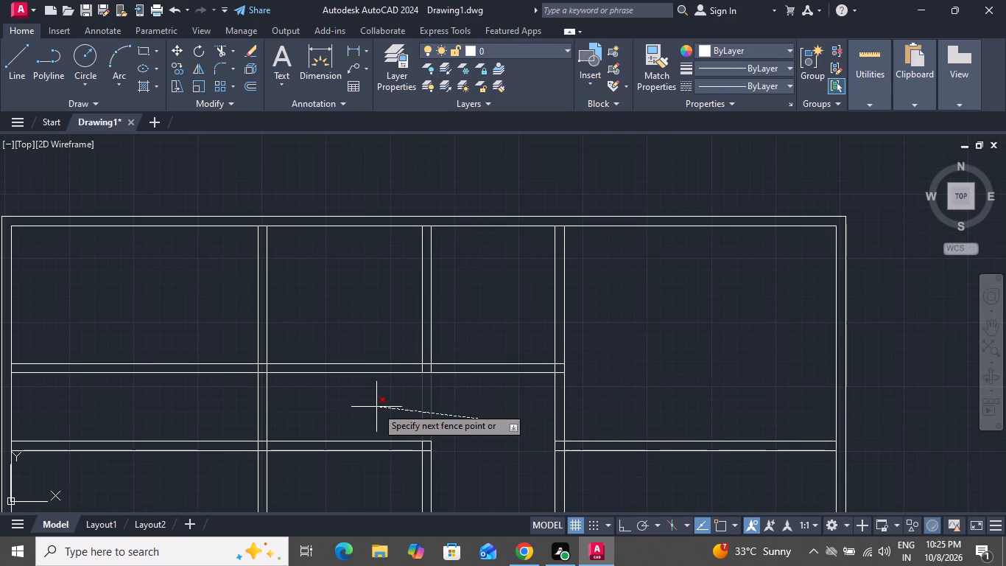
left_click(376, 407)
Trim away the part of the upper horizontal partition between the left outer wall and the first vertical partition.
scroll(415, 388, "down", 3)
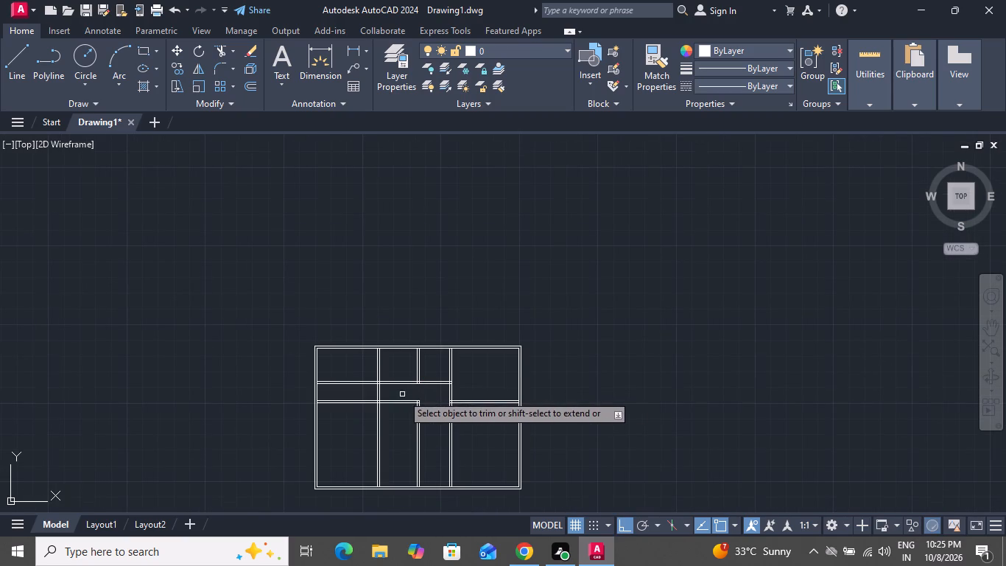
scroll(400, 394, "up", 2)
left_click(381, 381)
left_click(418, 395)
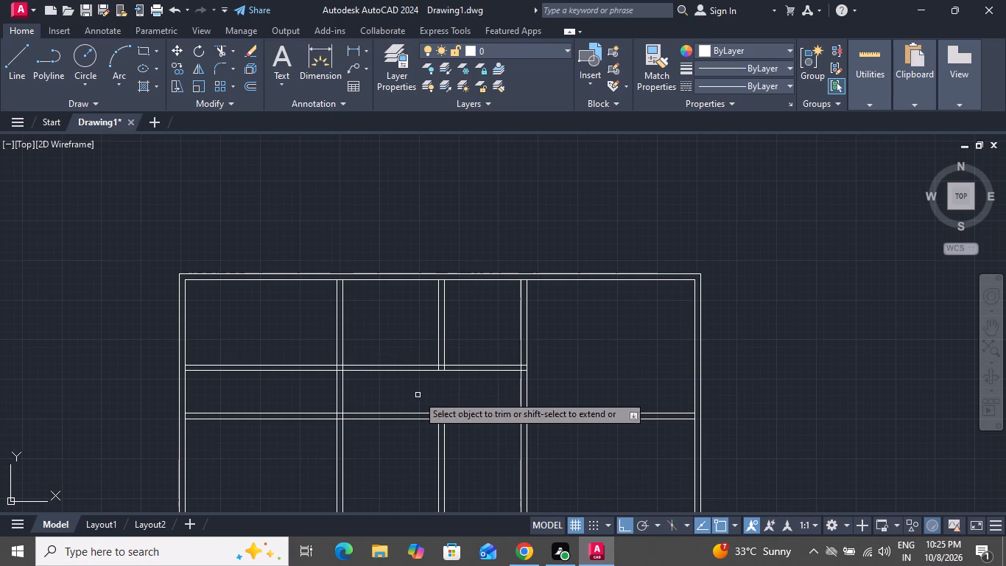
left_click_drag(274, 321, 274, 333)
left_click(288, 386)
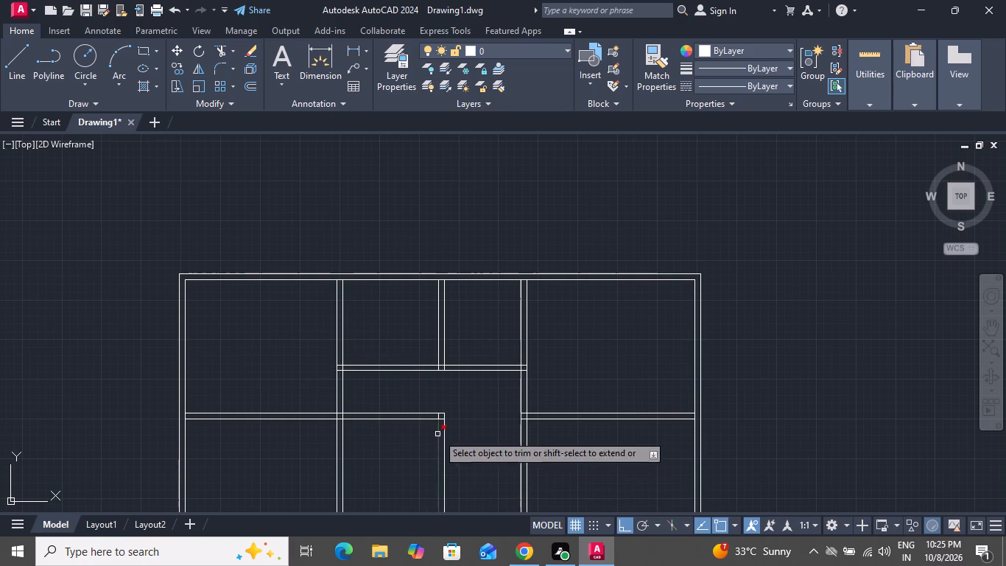
Trim the crossing lines where the second vertical partition meets the upper horizontal partition, leaving an open T-junction.
scroll(421, 395, "up", 4)
left_click_drag(457, 339, 464, 339)
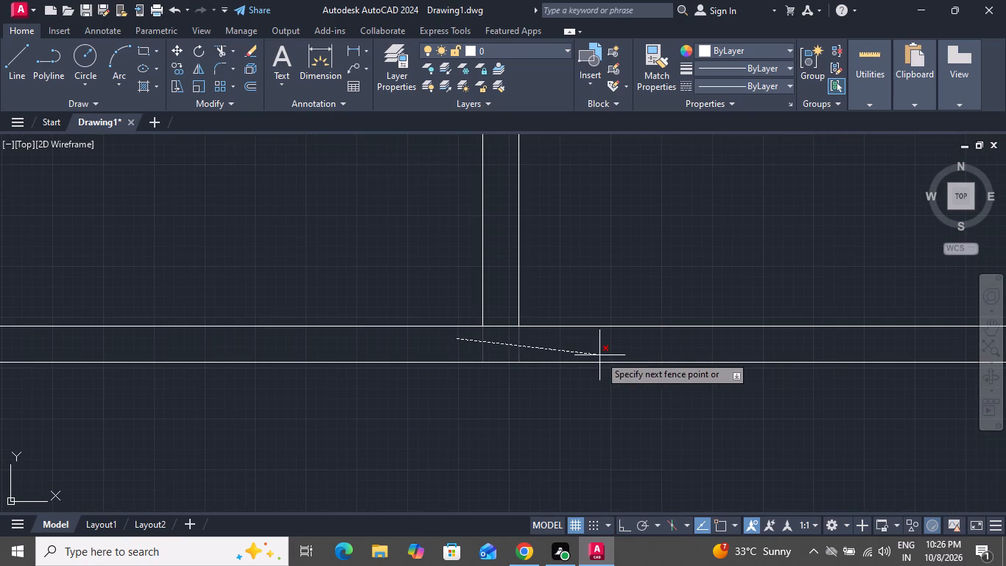
left_click(599, 354)
left_click(504, 348)
left_click(504, 313)
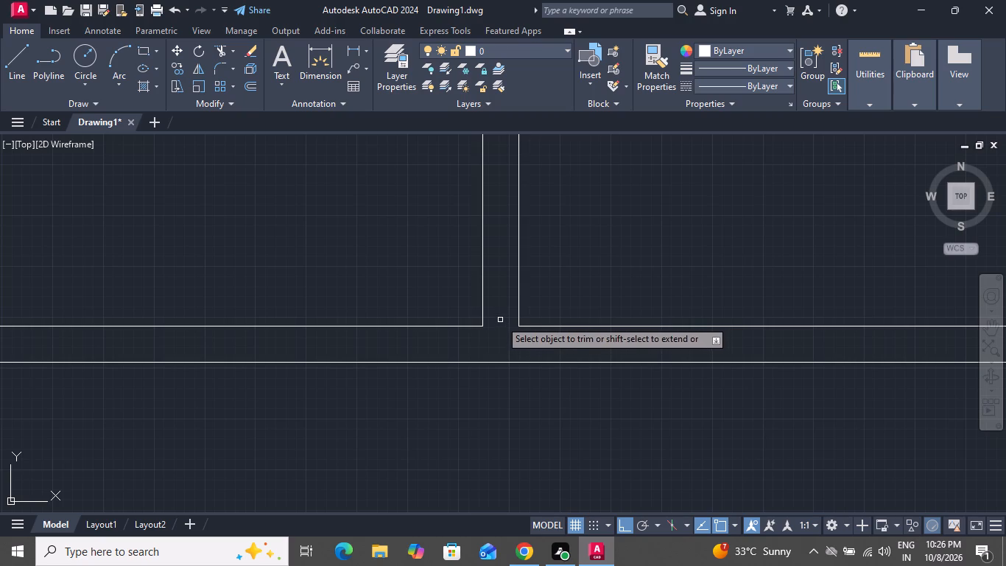
Trim the overlapping lines where the upper horizontal partition meets the third vertical partition, leaving an open T-junction.
scroll(496, 310, "down", 1)
scroll(496, 310, "up", 1)
scroll(496, 310, "down", 2)
scroll(720, 353, "up", 3)
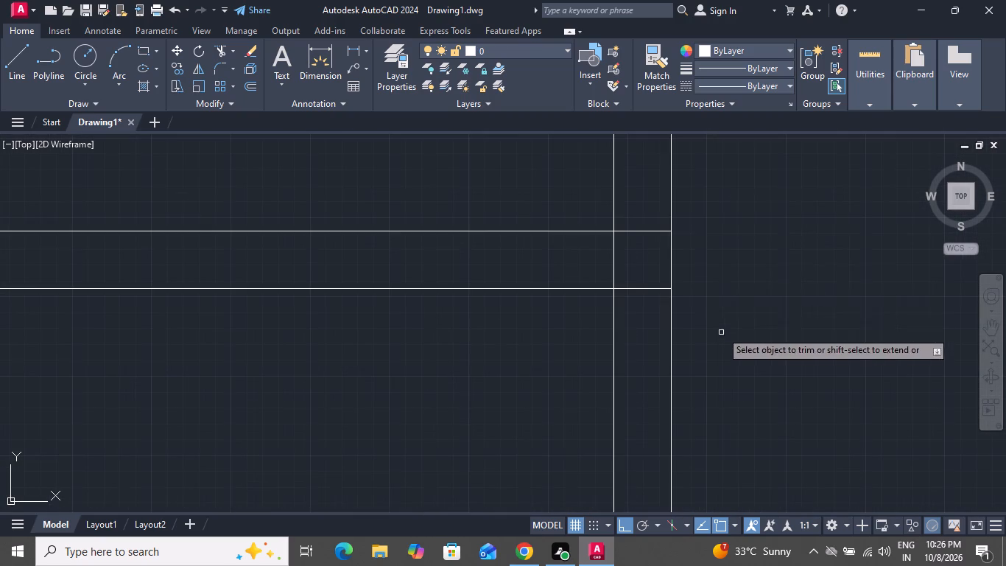
left_click(654, 198)
left_click(655, 382)
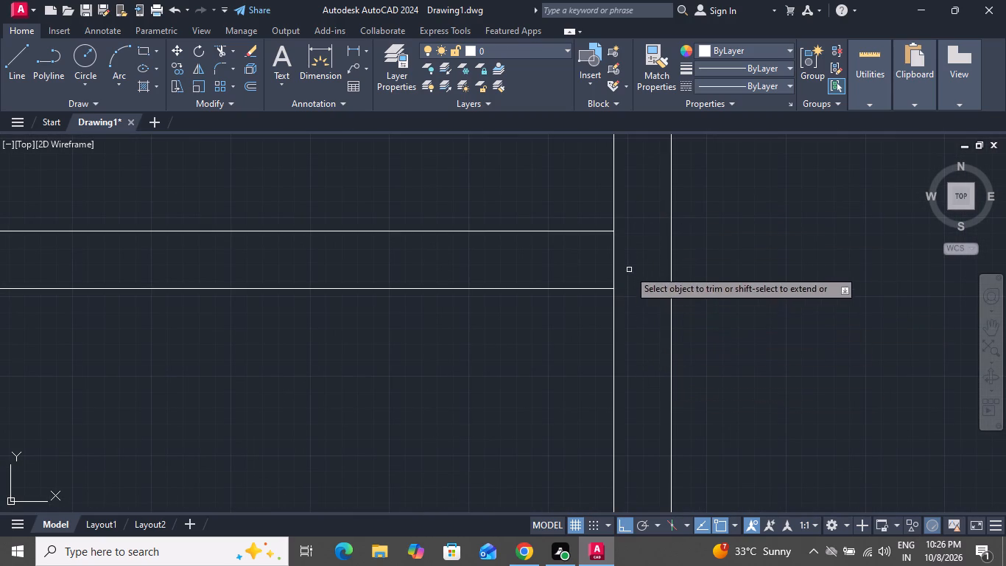
left_click(629, 269)
left_click(569, 254)
Trim the overlapping lines where the upper horizontal partition meets the first vertical partition, leaving an open T-junction.
scroll(689, 298, "up", 1)
scroll(689, 298, "down", 6)
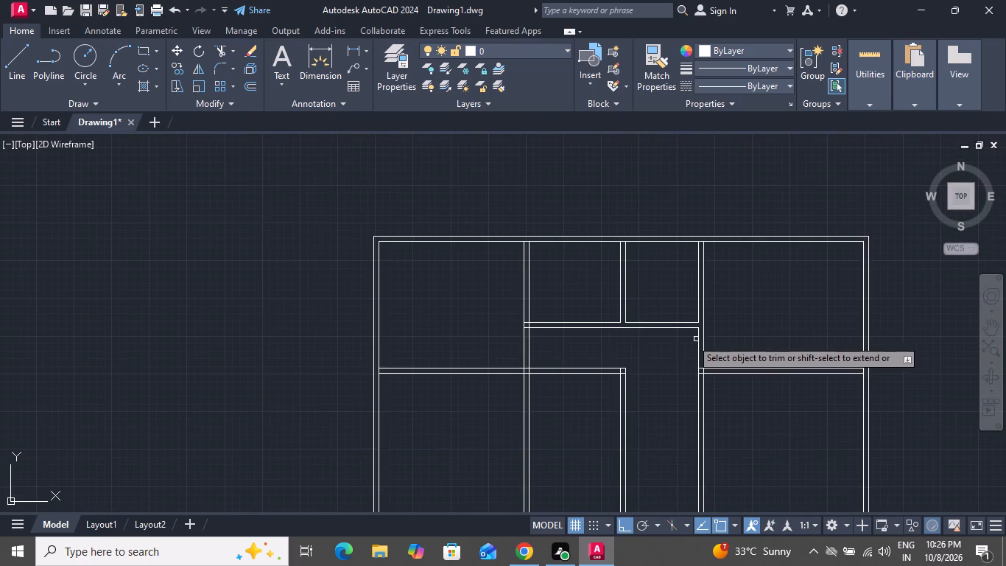
scroll(501, 320, "up", 2)
scroll(544, 314, "down", 1)
scroll(544, 314, "up", 6)
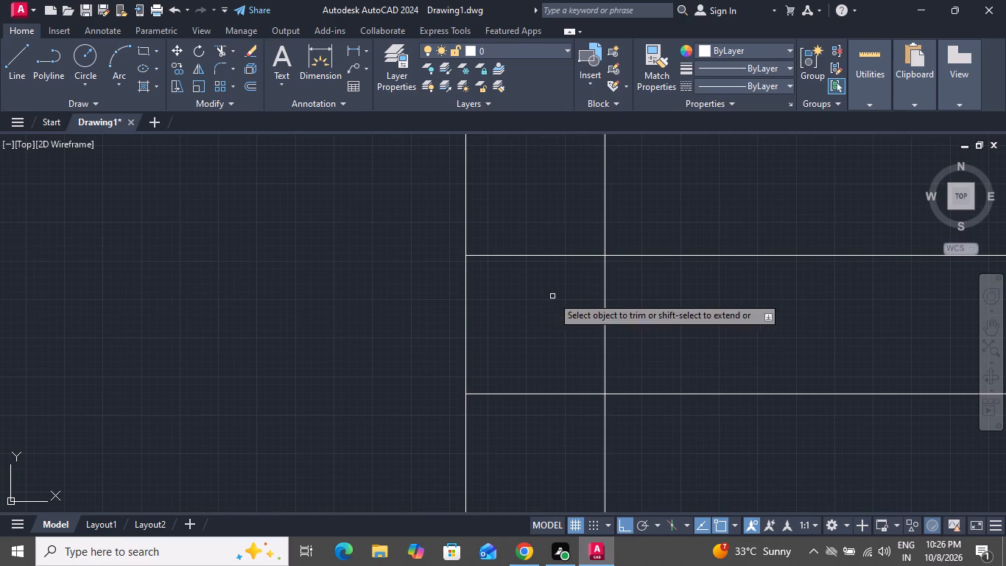
left_click(560, 230)
left_click(538, 447)
left_click(558, 346)
left_click(693, 317)
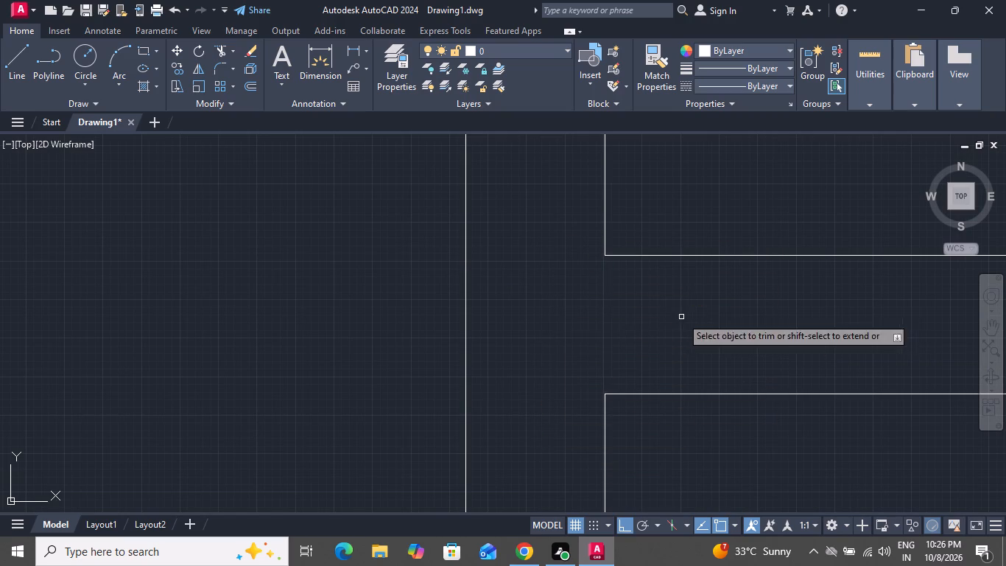
Trim away all three vertical partitions below the lower horizontal partition.
scroll(502, 289, "down", 5)
scroll(535, 293, "up", 1)
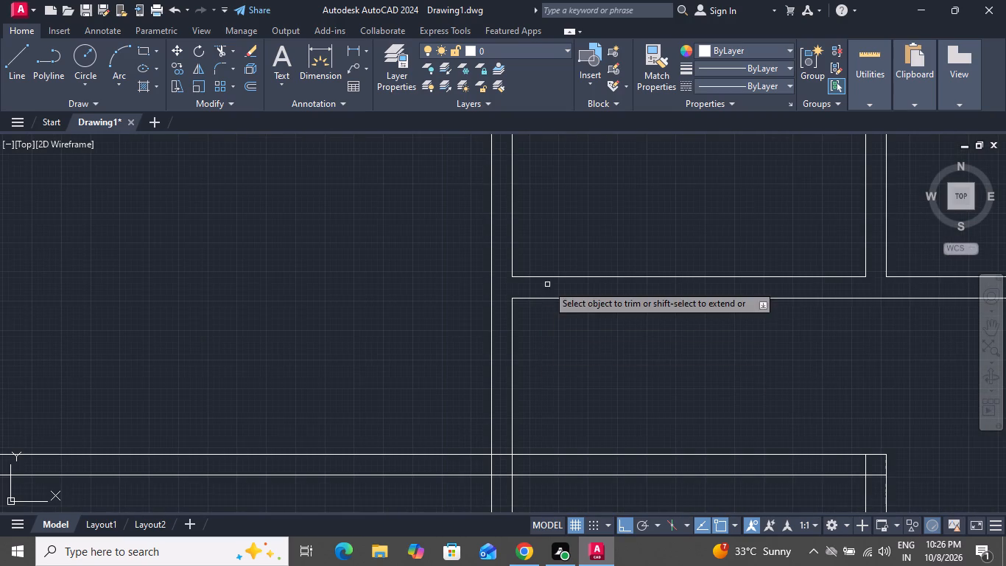
scroll(547, 284, "down", 3)
left_click(554, 355)
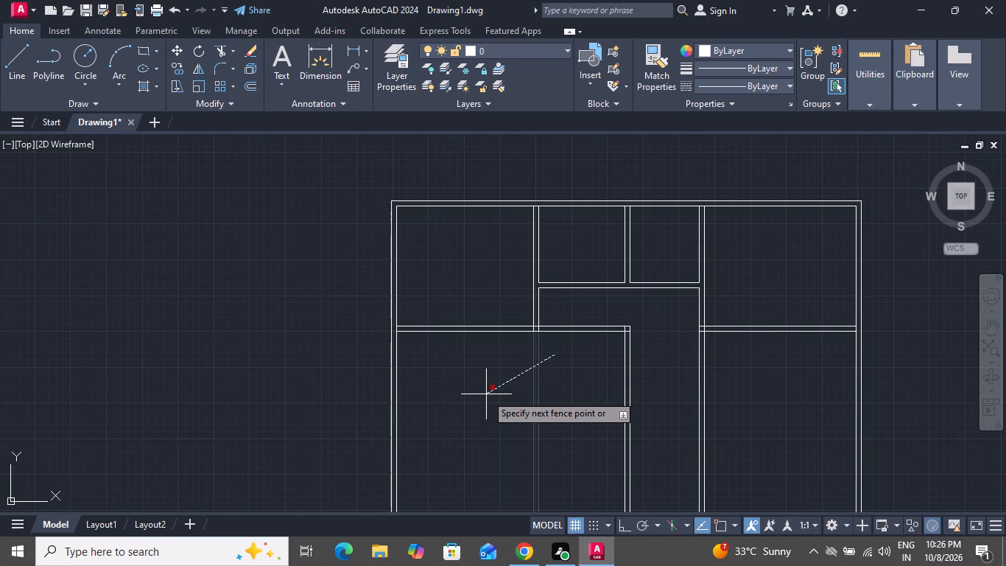
left_click(486, 394)
left_click(740, 382)
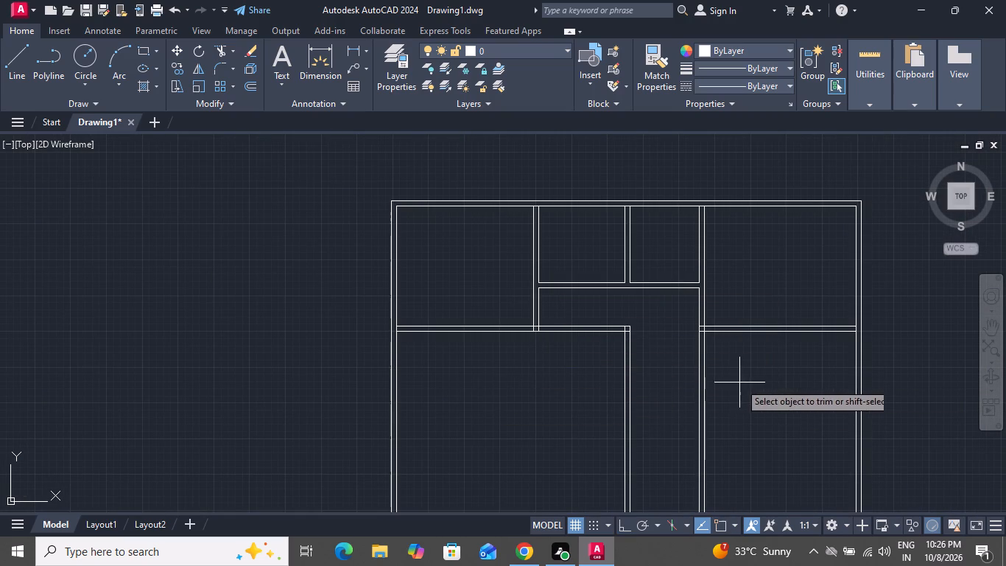
left_click(538, 416)
Trim the leftover lines at the corner of the third vertical partition and the right part of the lower horizontal partition.
scroll(687, 310, "up", 1)
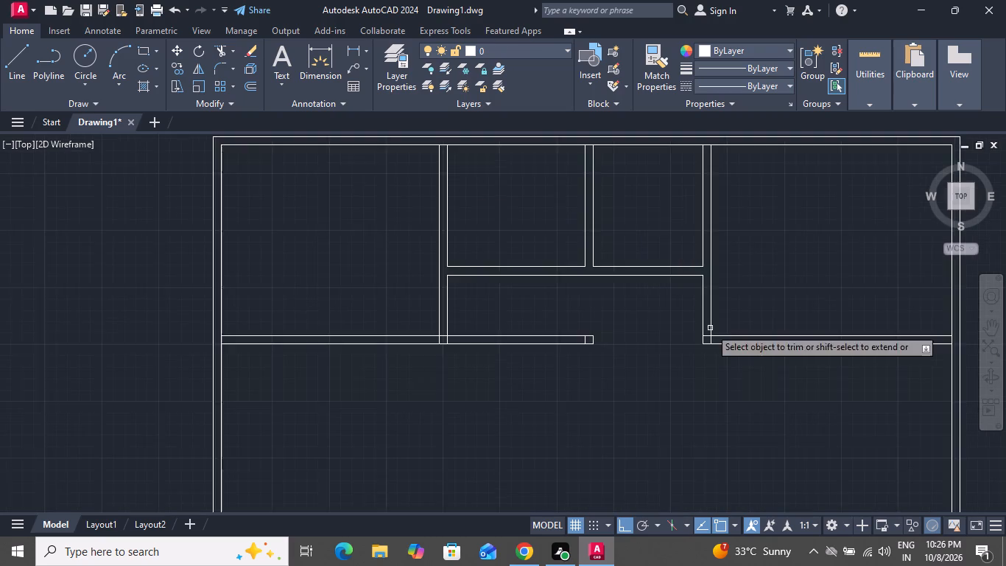
scroll(718, 334, "up", 6)
left_click_drag(628, 262, 630, 279)
left_click(645, 354)
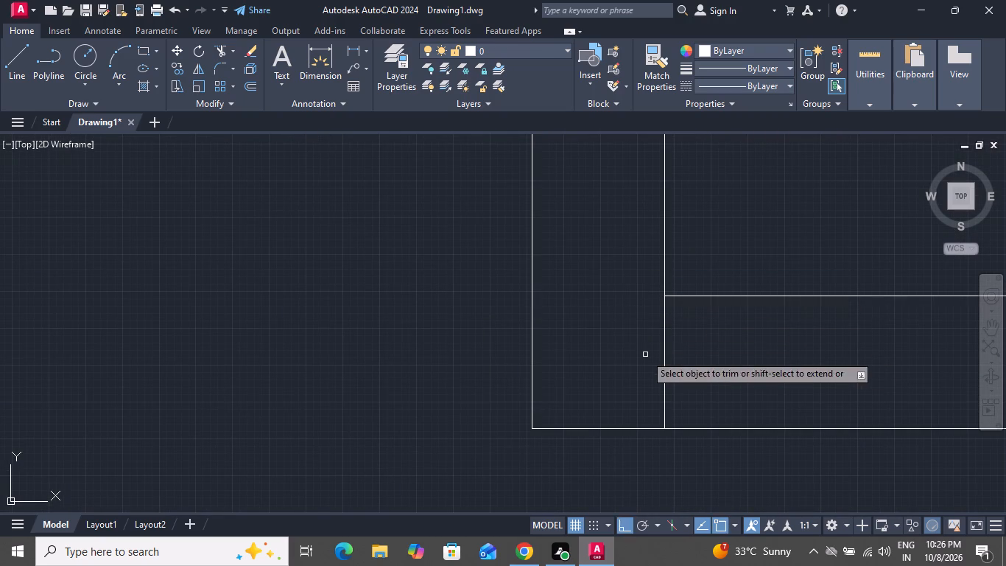
left_click(635, 351)
left_click(720, 363)
Trim the extra vertical stub just inside the free end of the lower horizontal partition's left part.
scroll(727, 373, "down", 3)
scroll(729, 369, "up", 1)
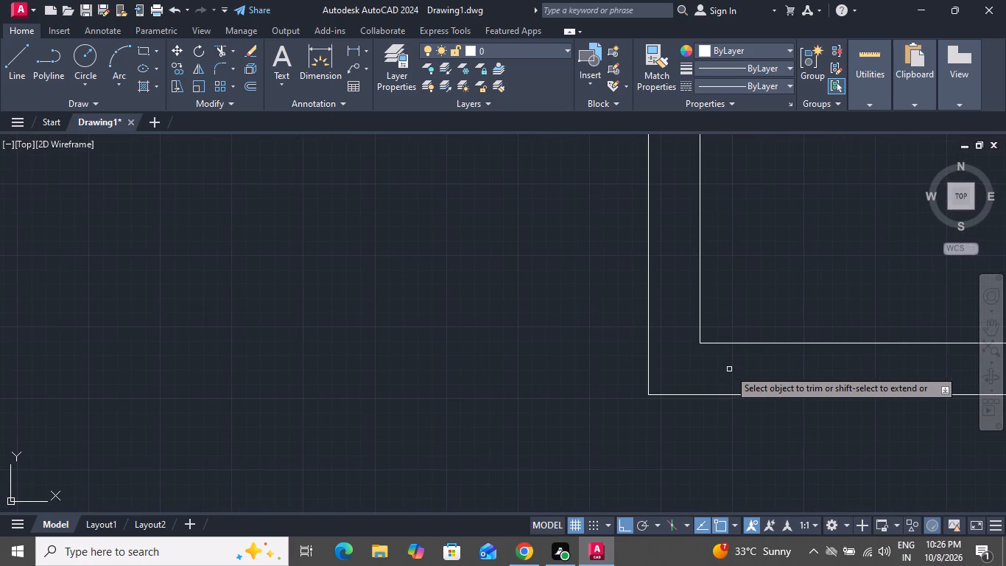
scroll(733, 374, "down", 4)
scroll(615, 374, "up", 3)
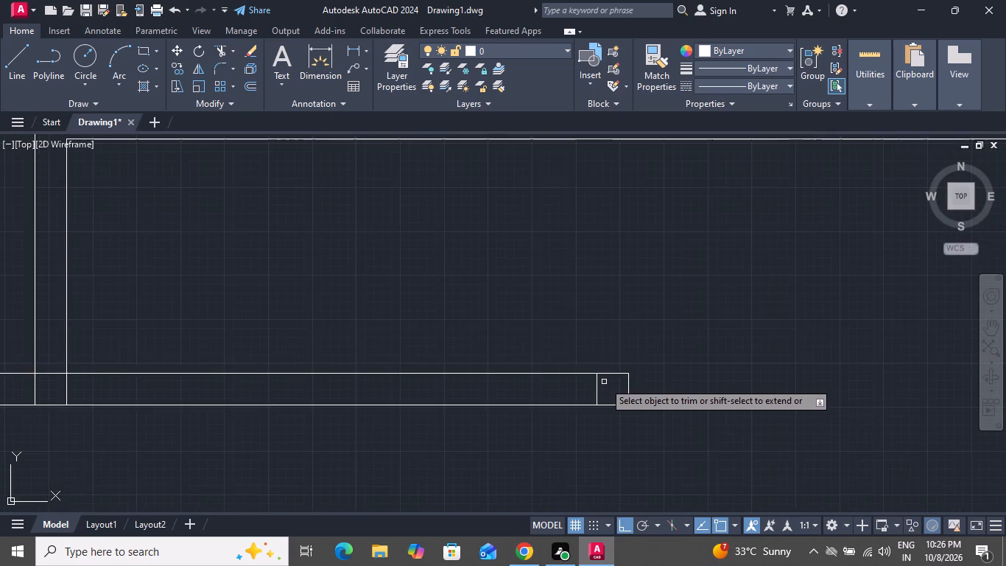
scroll(604, 382, "up", 1)
scroll(604, 382, "down", 1)
scroll(604, 382, "up", 1)
left_click(606, 398)
left_click(536, 403)
Trim the crossing lines where the first vertical partition meets the lower horizontal partition, leaving an open T-junction.
scroll(649, 395, "down", 4)
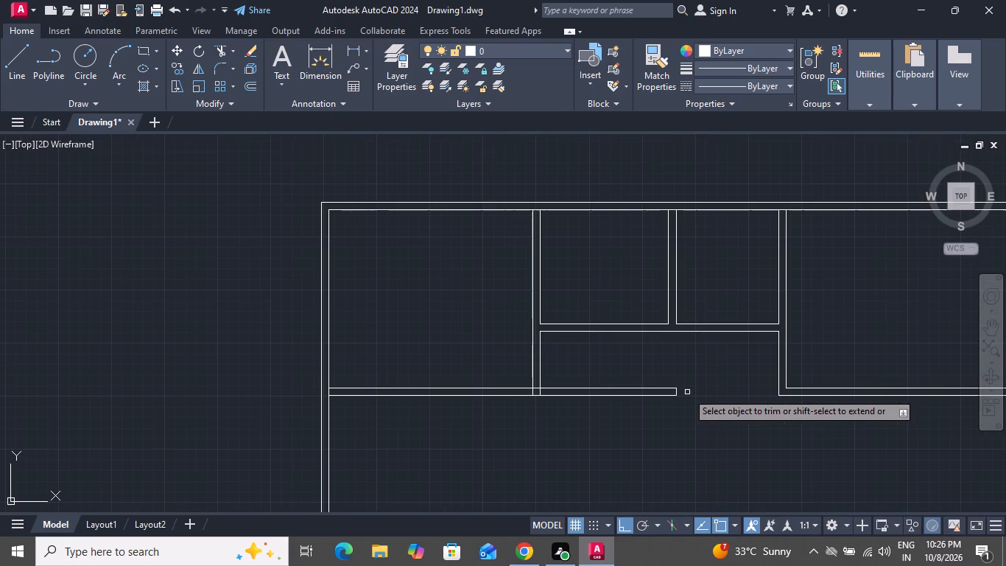
scroll(531, 391, "up", 5)
left_click(557, 340)
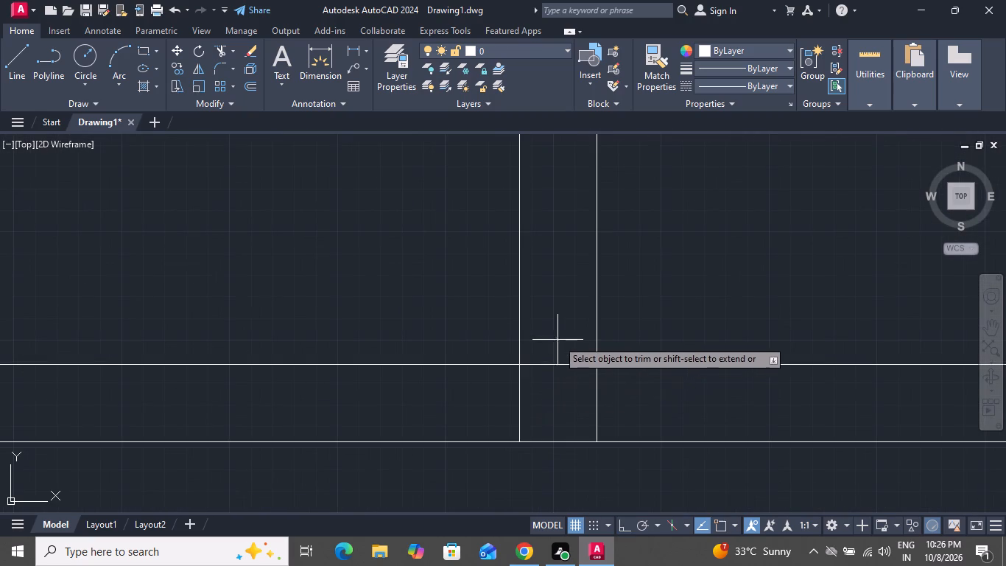
double_click(568, 402)
left_click(684, 405)
left_click(473, 403)
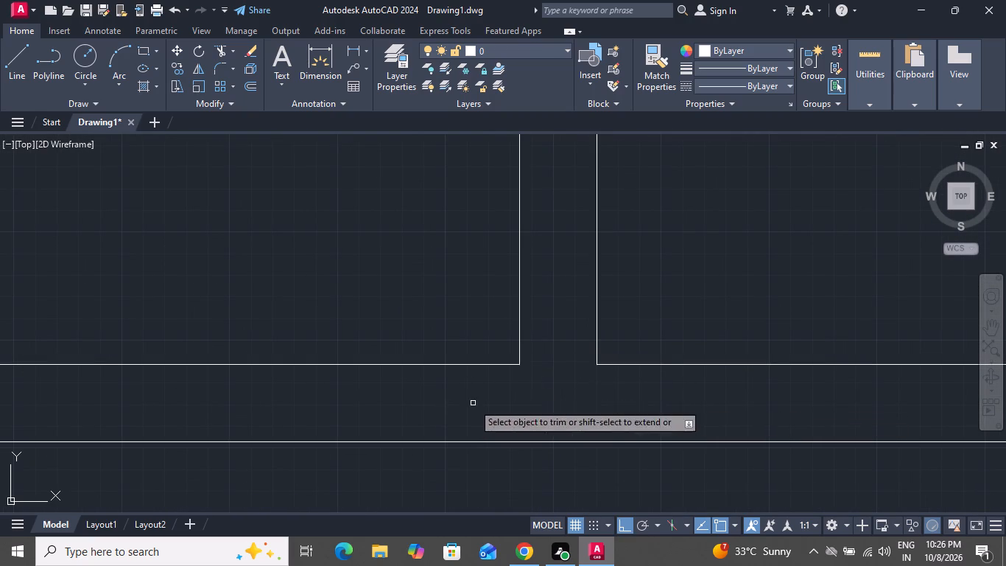
Trim the top wall's inner line across the second vertical partition.
scroll(580, 394, "down", 2)
scroll(580, 395, "up", 1)
scroll(580, 395, "down", 5)
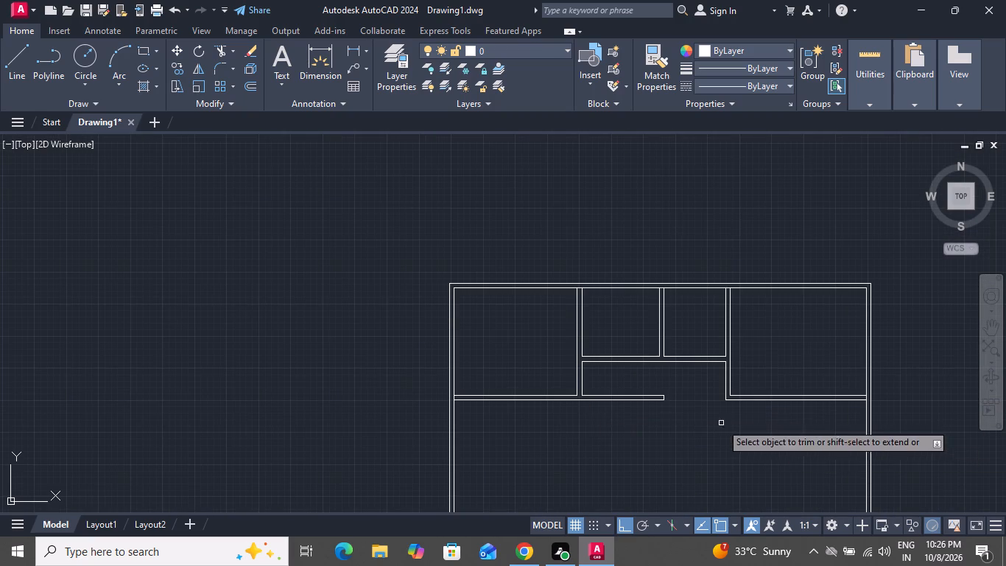
scroll(675, 280, "up", 8)
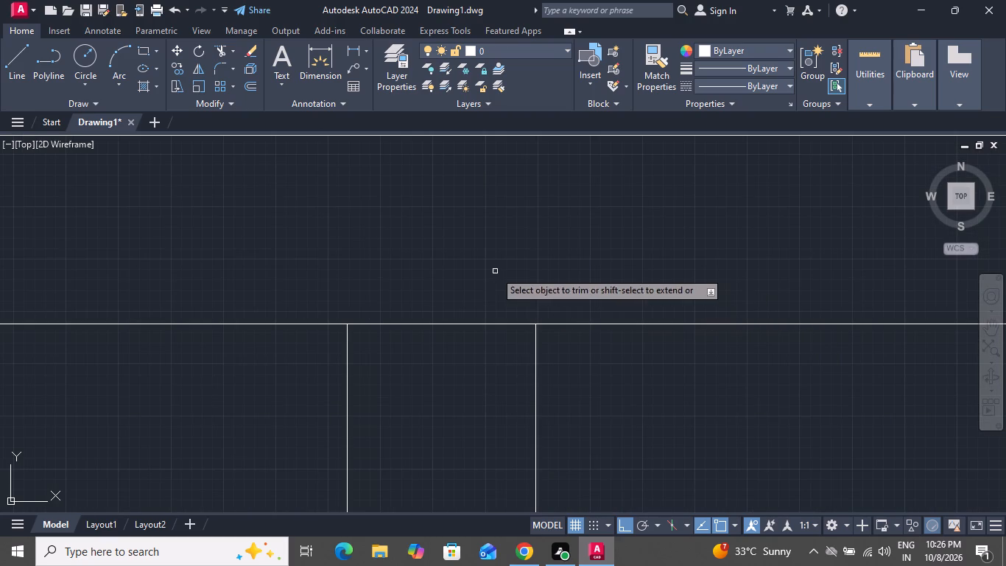
left_click(495, 271)
left_click(456, 374)
Trim the top wall's inner line across the third vertical partition.
scroll(490, 306, "down", 4)
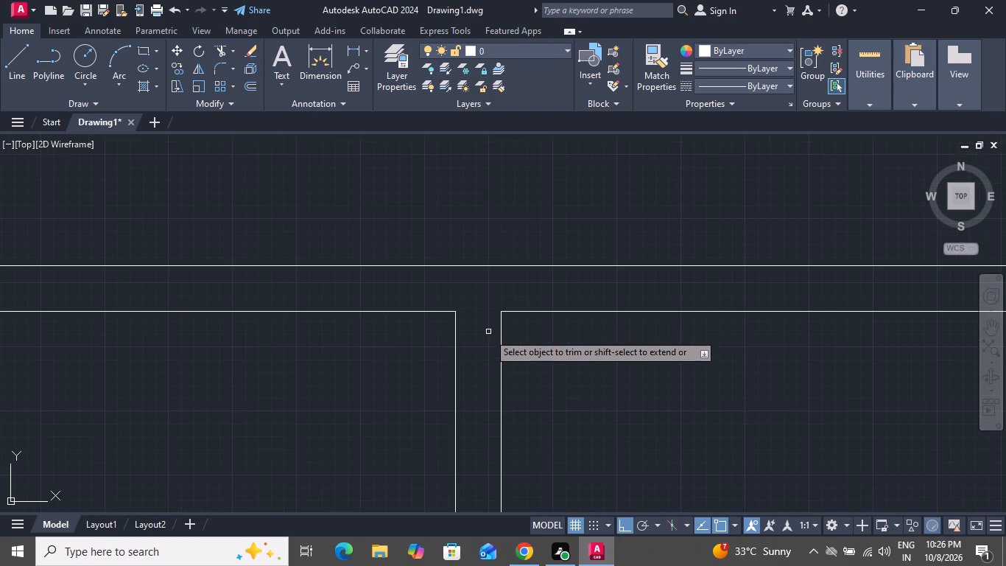
scroll(488, 335, "down", 2)
scroll(647, 332, "up", 6)
left_click_drag(656, 301, 658, 321)
left_click(665, 397)
left_click(661, 270)
Trim the left outer wall's inner line across the end of the lower horizontal partition.
scroll(675, 310, "down", 6)
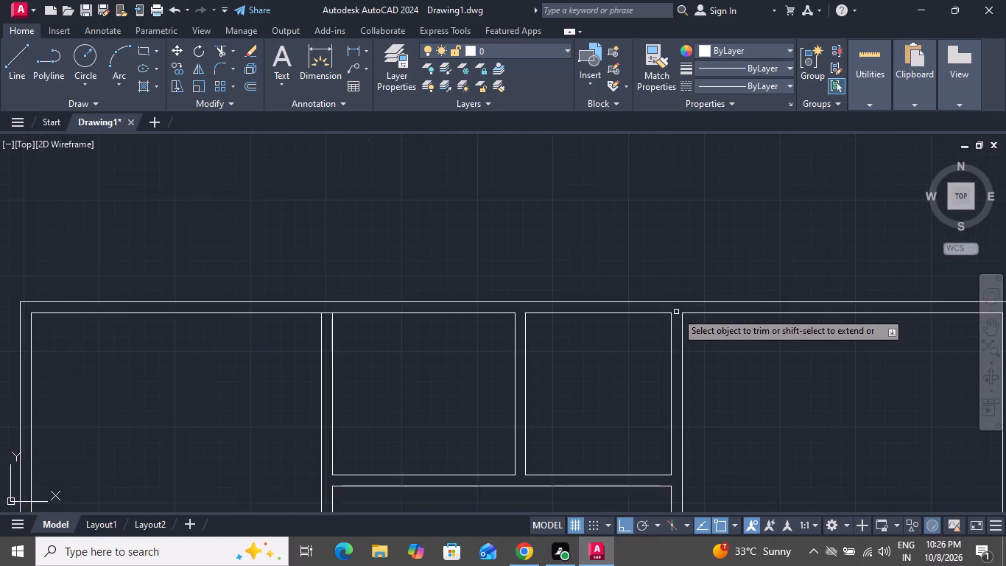
scroll(680, 318, "down", 3)
scroll(545, 386, "up", 2)
scroll(482, 385, "up", 4)
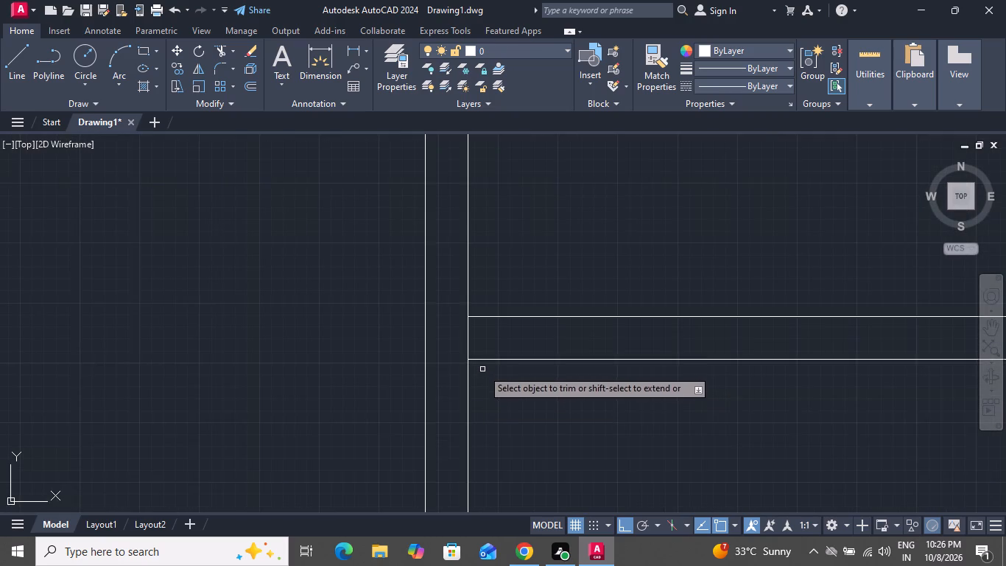
scroll(486, 348, "up", 3)
left_click(487, 340)
left_click(370, 326)
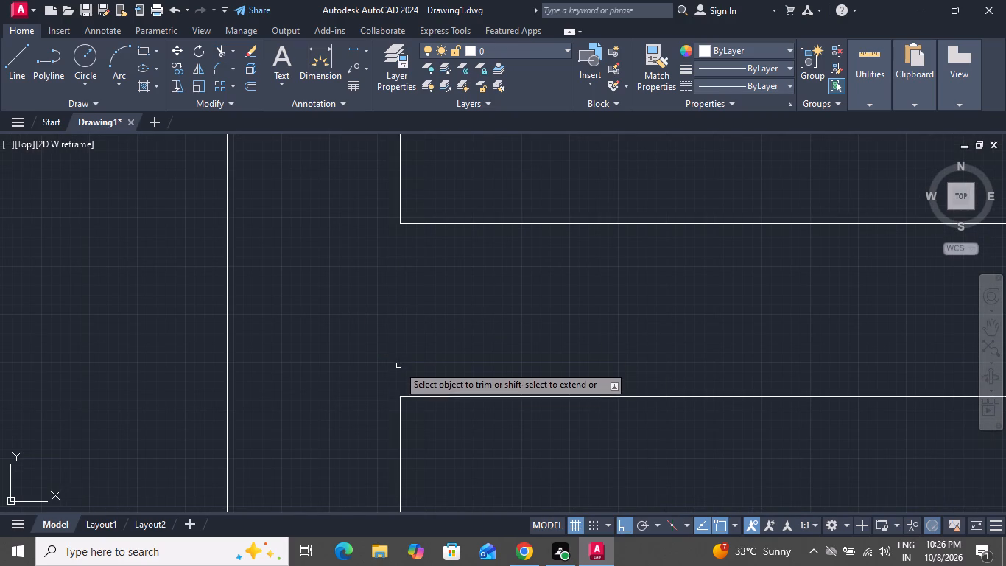
Trim the right outer wall's inner line across the end of the lower horizontal partition and end the Trim command.
scroll(423, 382, "down", 6)
scroll(445, 317, "down", 2)
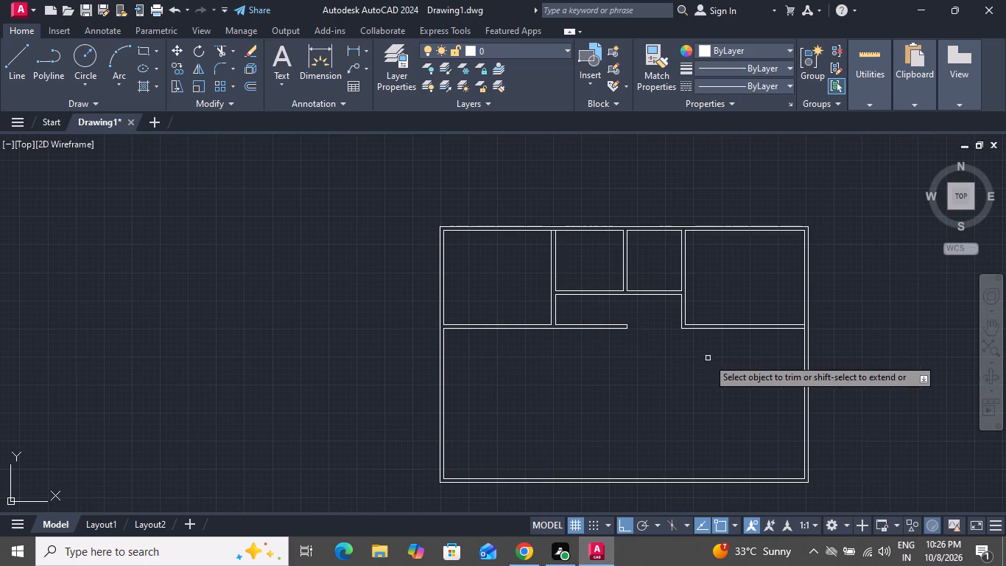
scroll(779, 317, "up", 5)
left_click(838, 339)
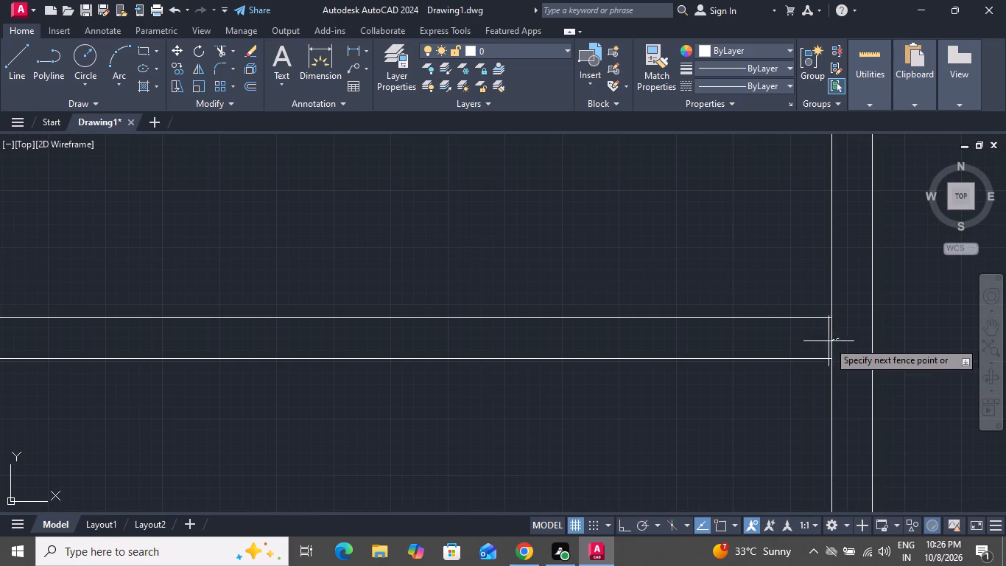
left_click(796, 344)
right_click(795, 338)
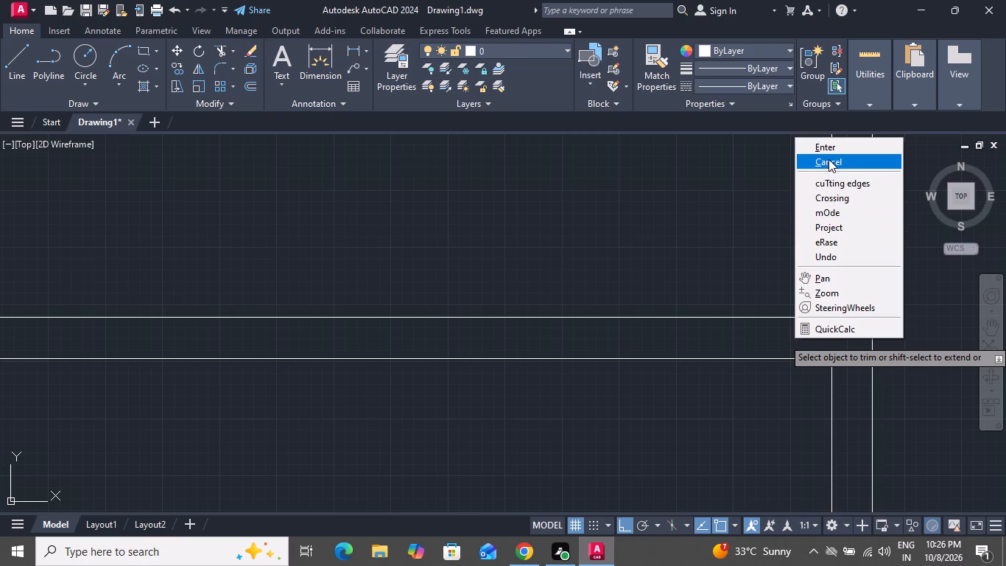
left_click(829, 159)
Offset the left horizontal partition's lower line about 13'-4" downward in Through mode, and offset the new line 9" further down to form a partition.
scroll(739, 252, "down", 5)
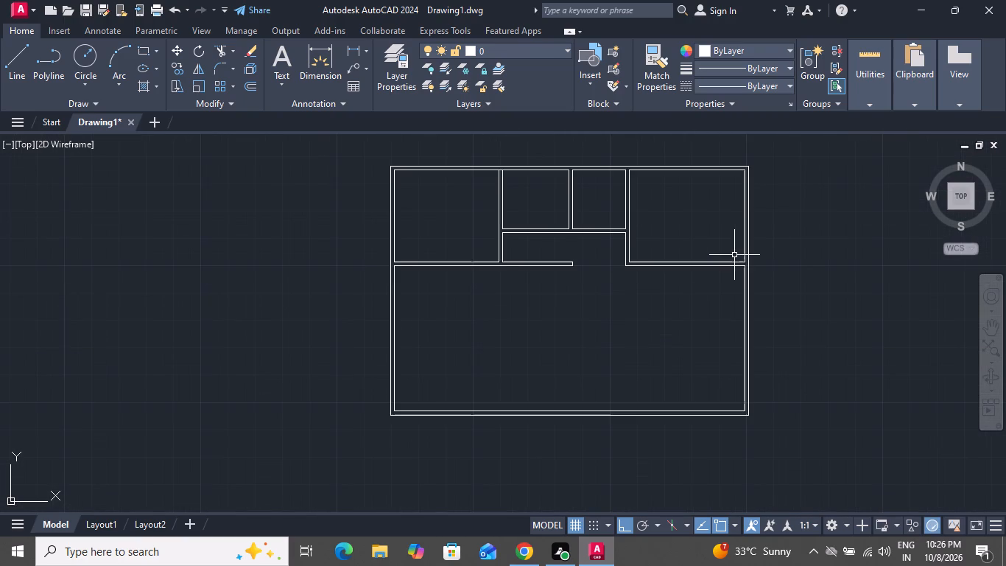
key("o")
key("space")
type("t")
key("space")
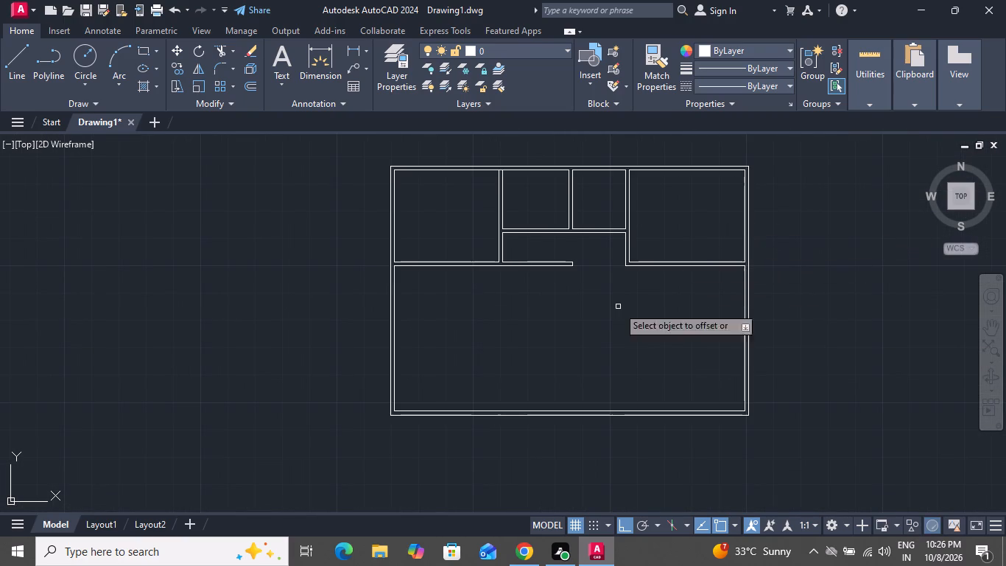
left_click(443, 267)
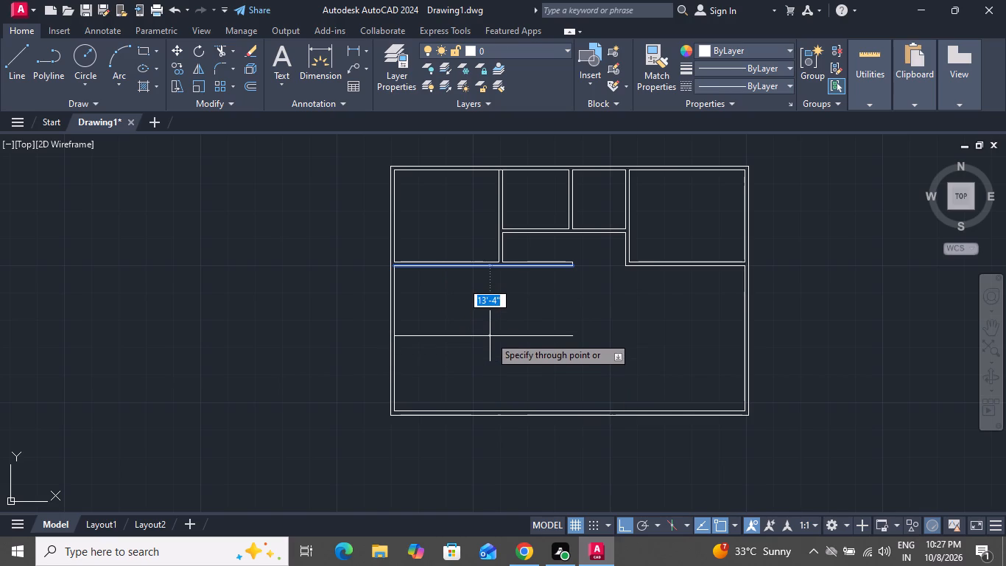
left_click(490, 336)
left_click(490, 336)
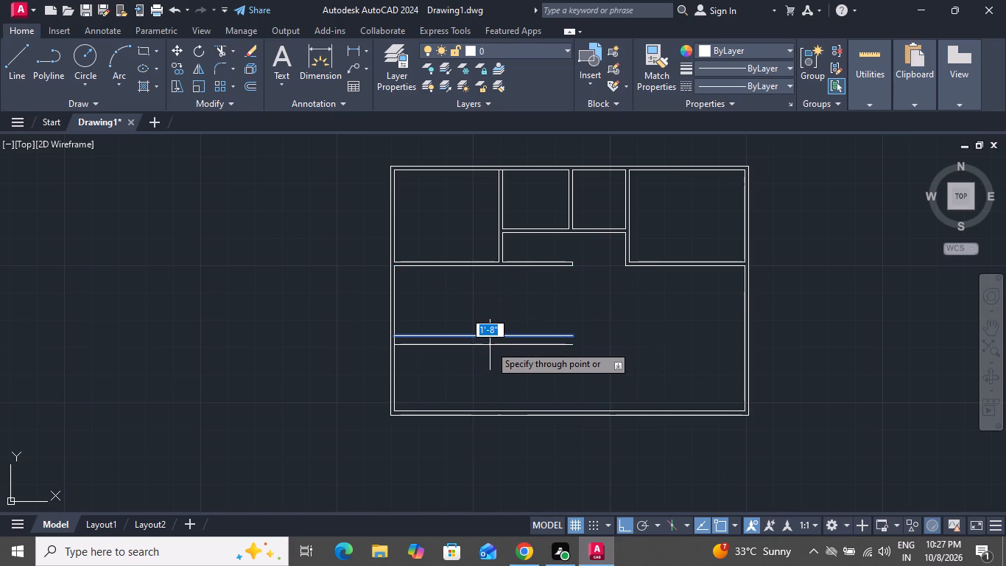
type("9\"")
key("Return")
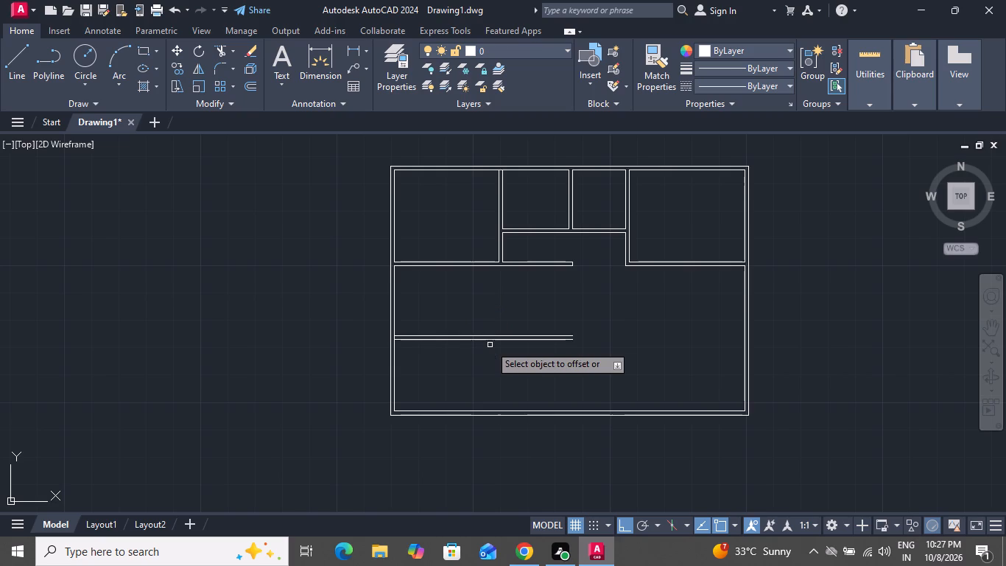
Offset the right outer wall's inner line about 22' inward below the horizontal partition, and offset the new line 9" further left to form a vertical partition.
left_click(746, 306)
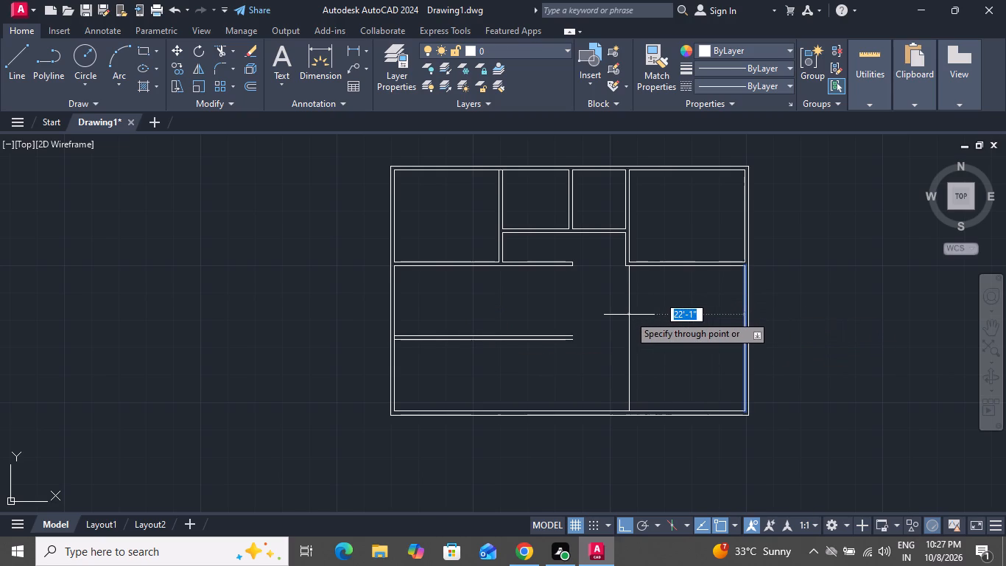
left_click(630, 315)
left_click(630, 315)
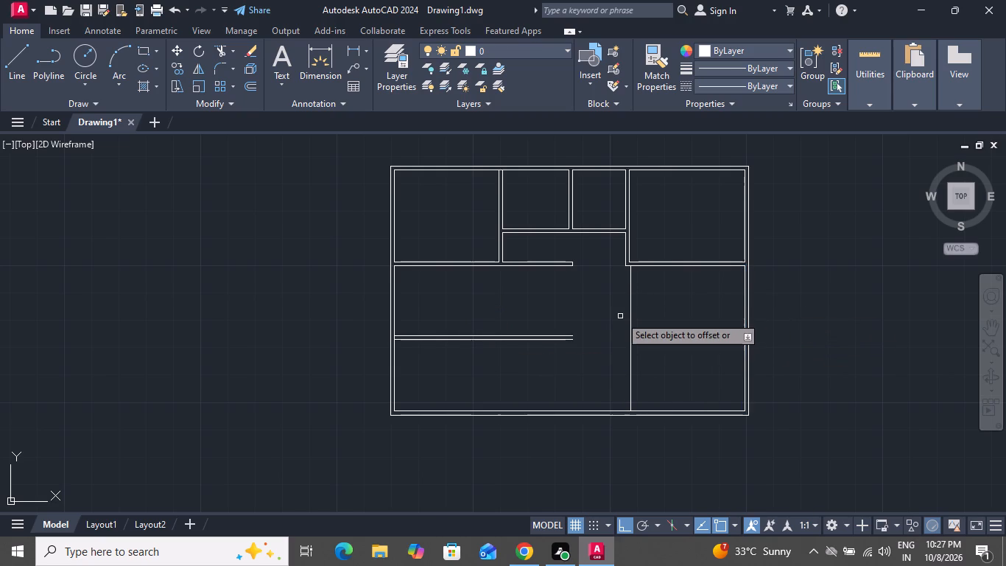
left_click(630, 316)
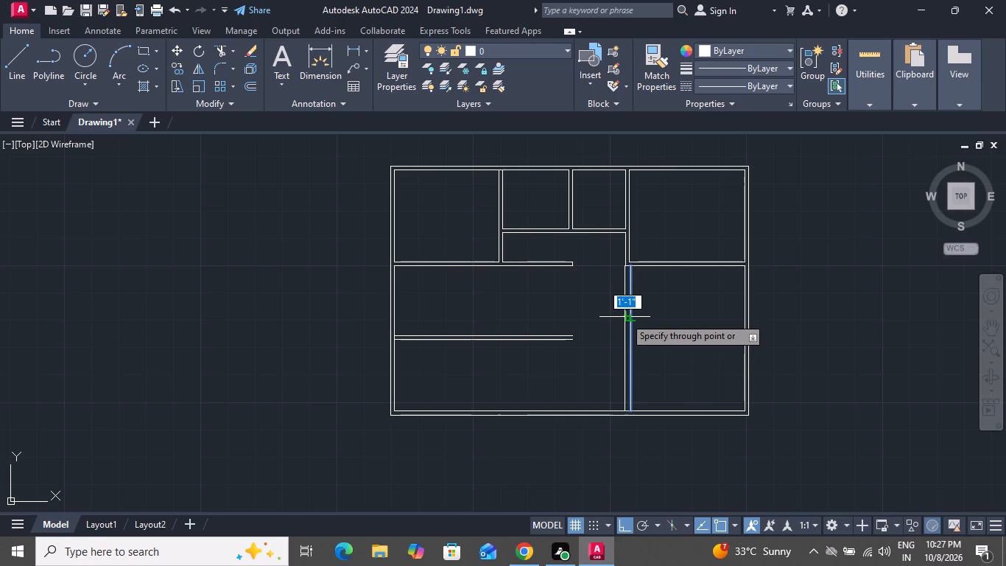
type("9\"")
key("Return")
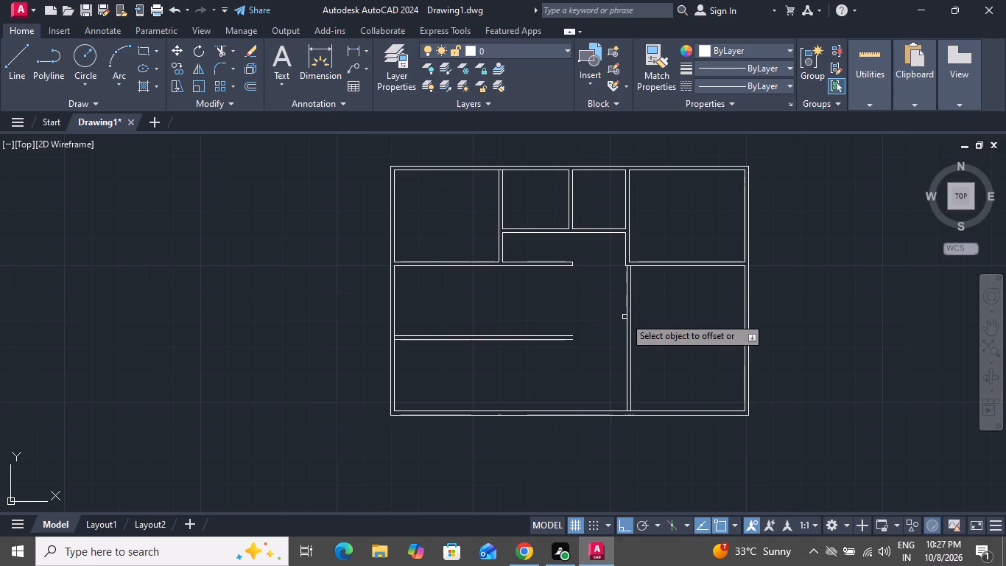
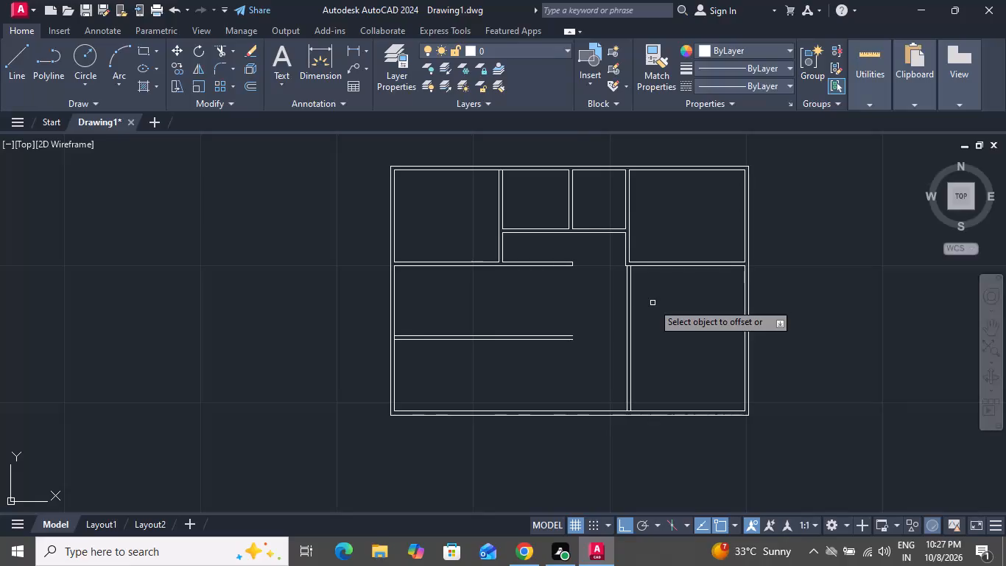
Offset the right horizontal partition's lower line about 13' downward between the vertical partition and the right outer wall.
left_click(689, 265)
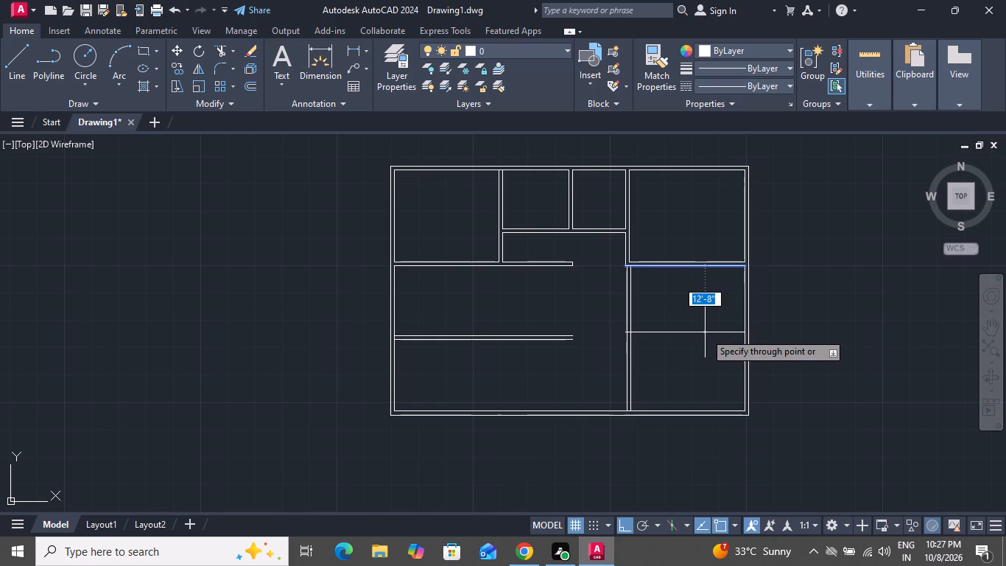
scroll(705, 332, "up", 2)
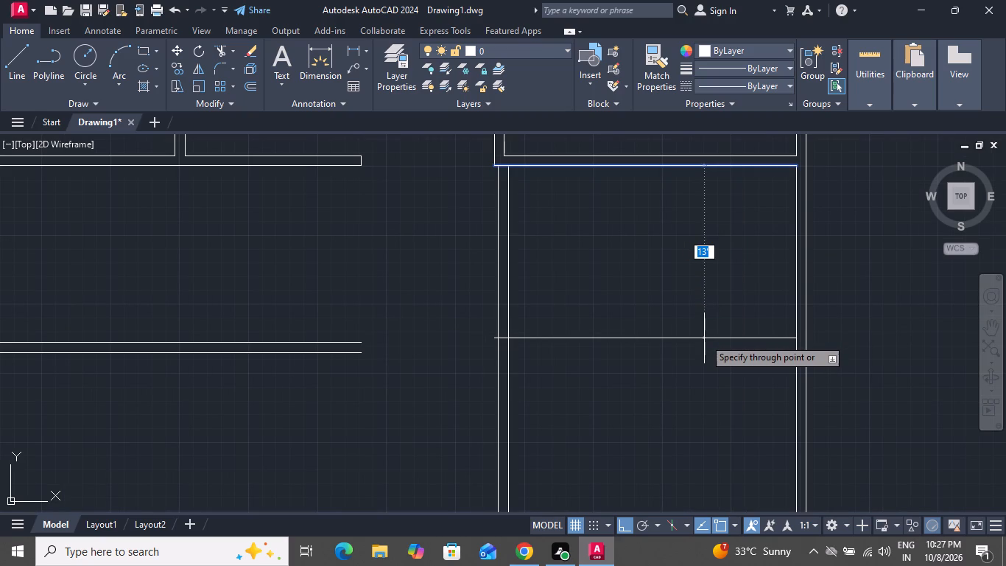
left_click(704, 338)
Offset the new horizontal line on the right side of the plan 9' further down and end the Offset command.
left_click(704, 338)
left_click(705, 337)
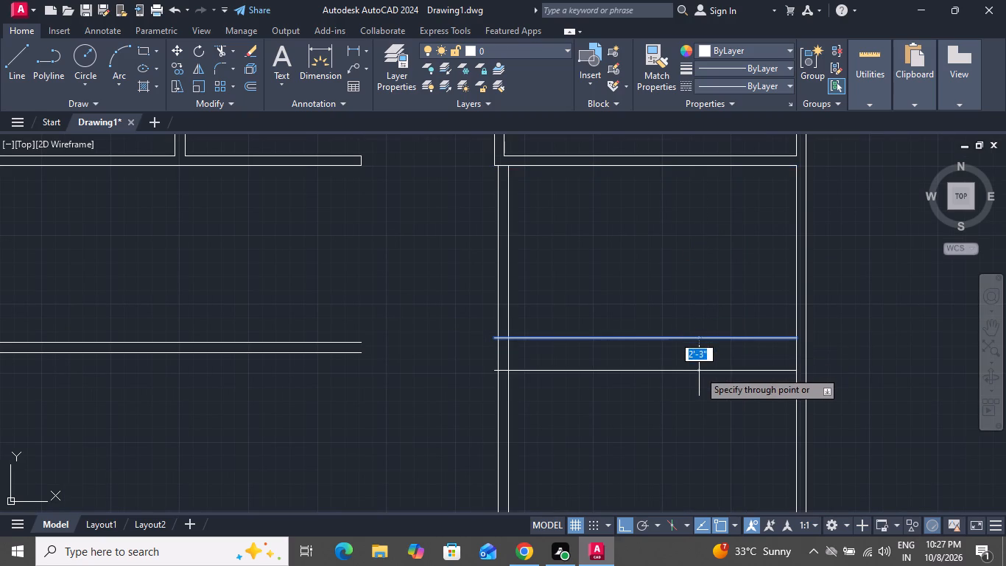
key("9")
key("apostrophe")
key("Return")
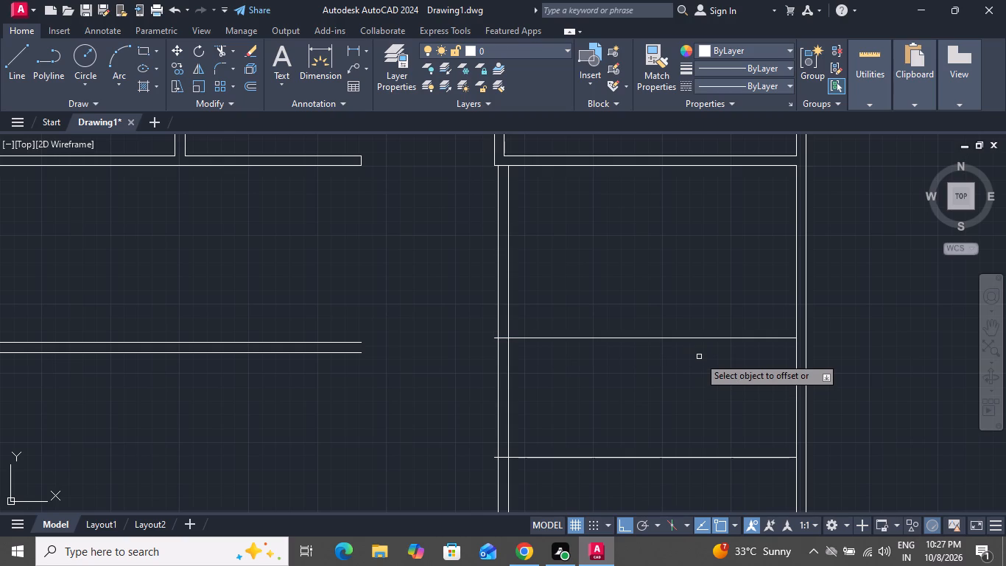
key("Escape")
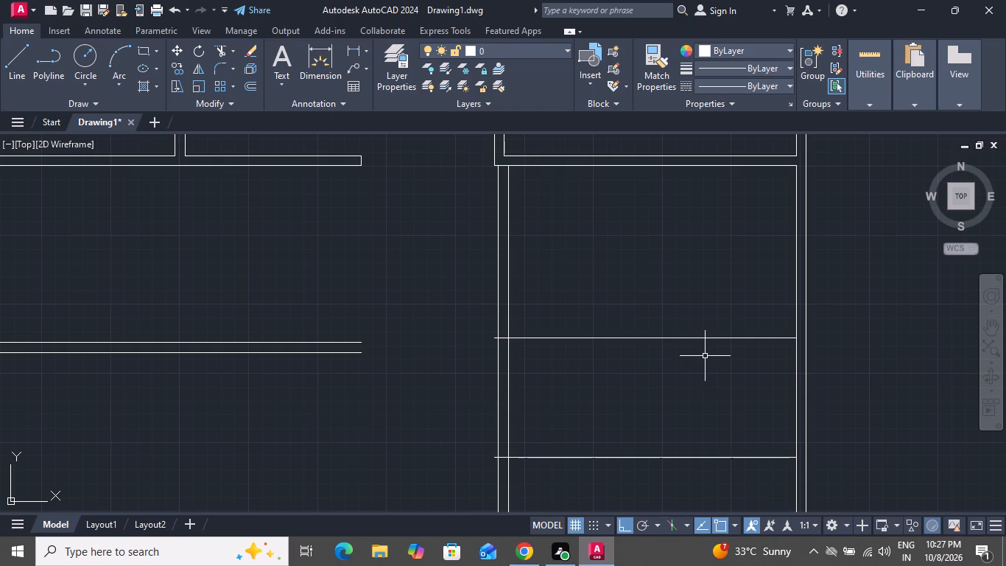
Offset the upper of the two new right-hand horizontal lines 9" downward in Through mode to form a partition.
type("o t")
key("space")
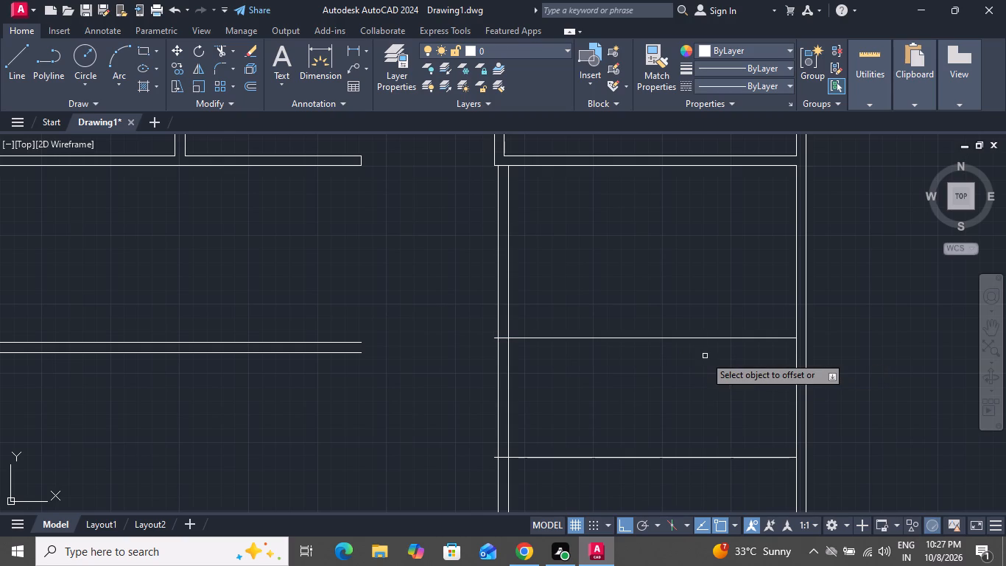
left_click(706, 339)
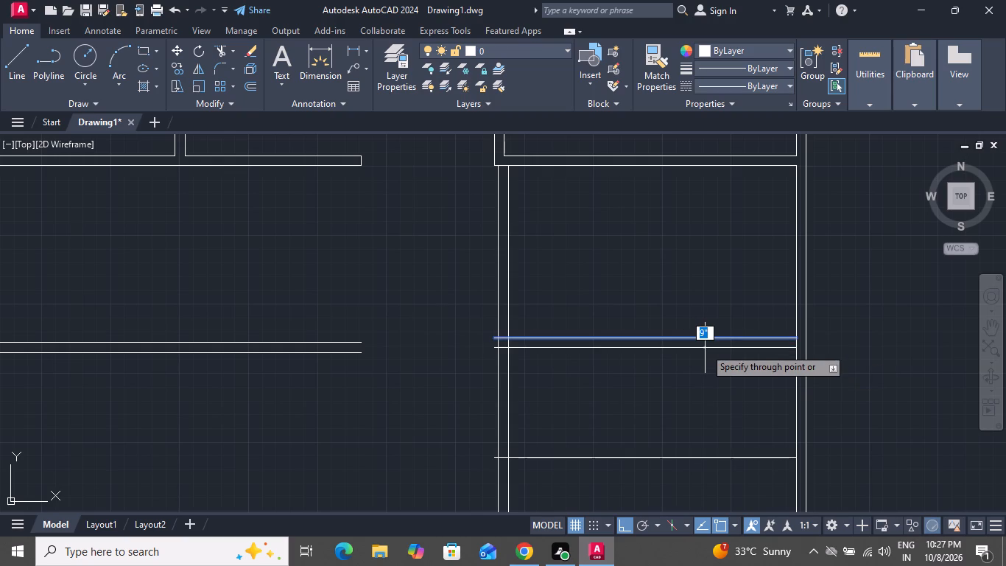
left_click(705, 348)
type("9\"")
key("Return")
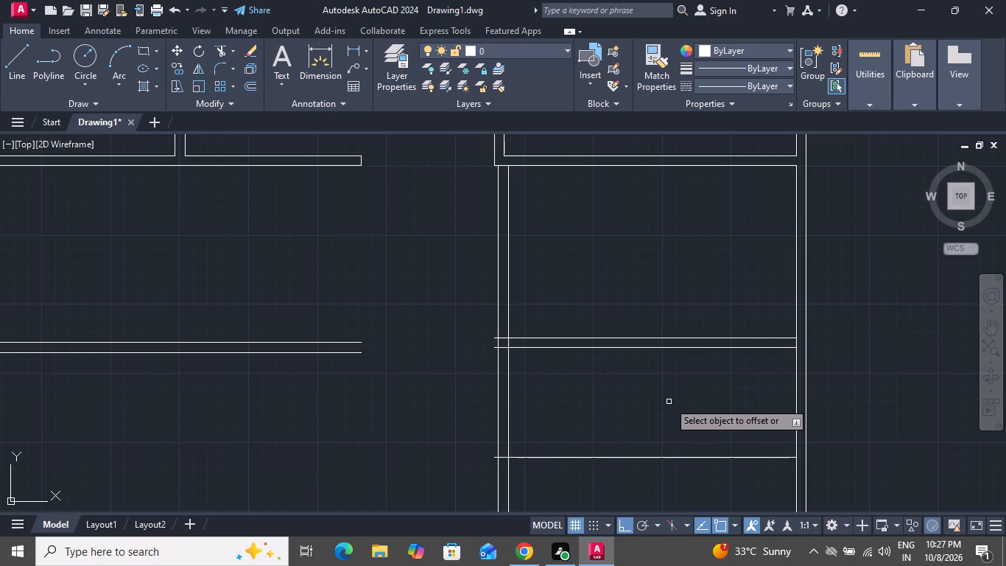
key("Escape")
Delete the stray horizontal line 9' below the new right-hand partition's upper line.
left_click(666, 390)
left_click(643, 462)
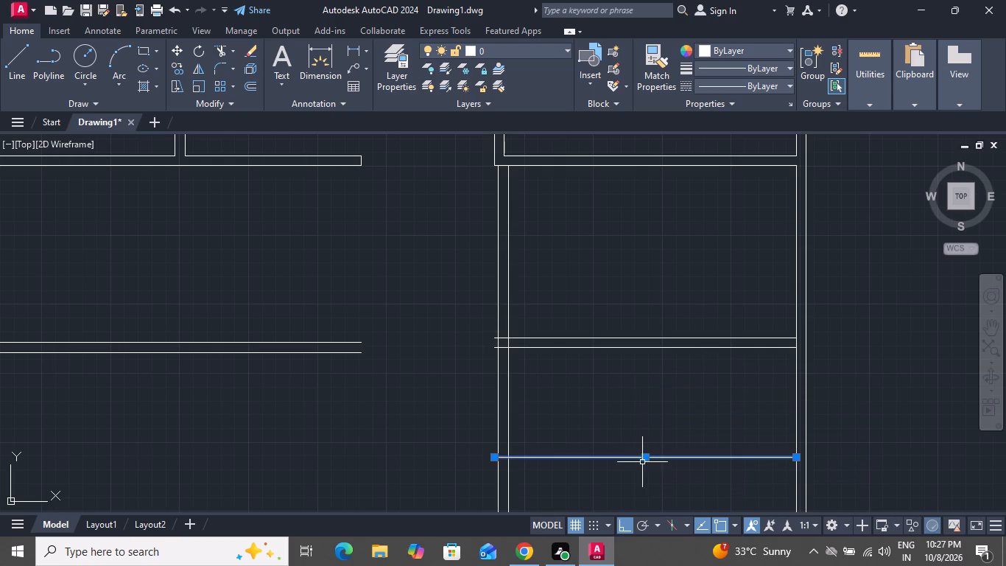
key("Delete")
Offset the left outer wall's lower inner line about 17'-2" inward in Through mode, and offset the new line 9" further right to form a partition.
scroll(475, 269, "down", 1)
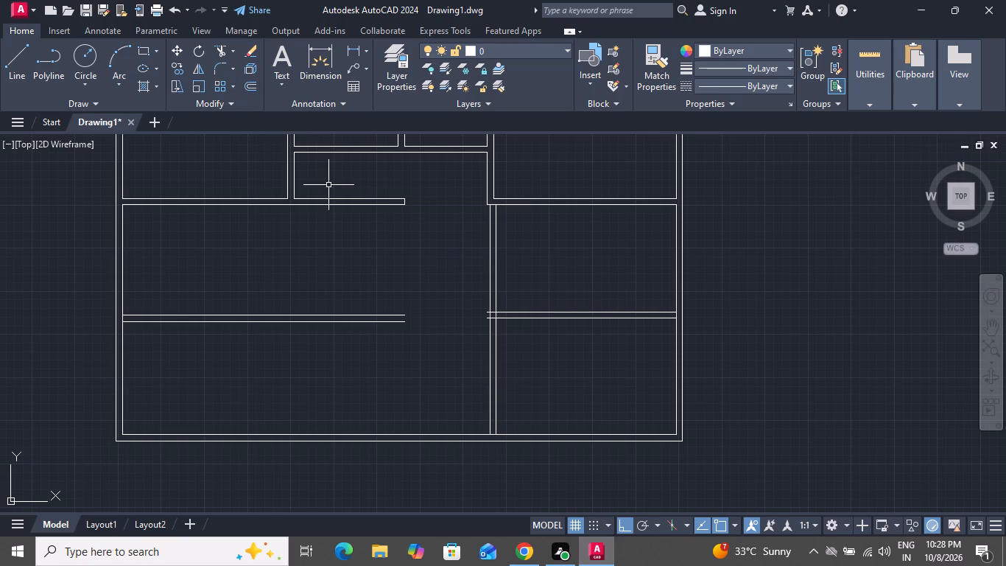
key("o")
key("space")
type("t")
key("space")
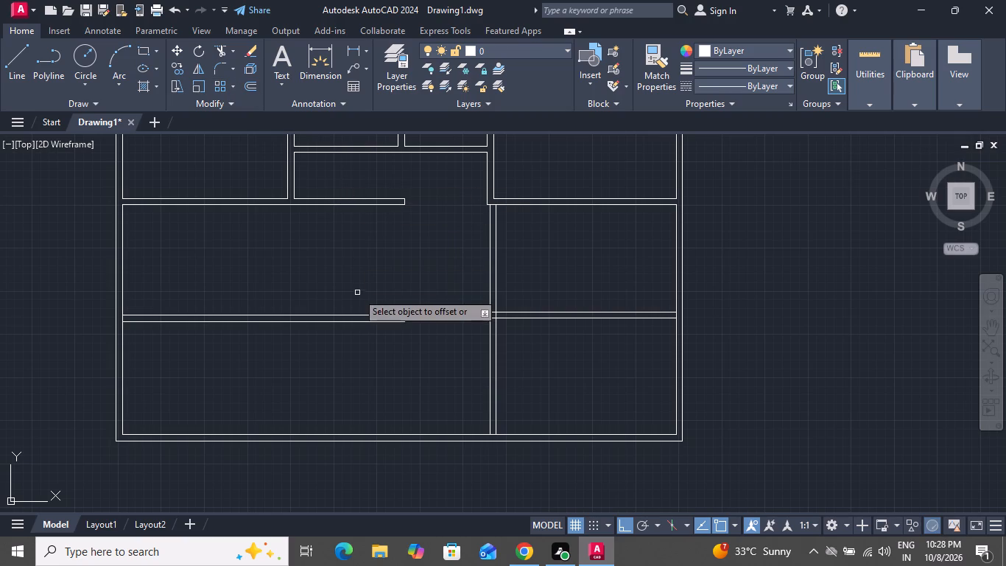
scroll(370, 304, "down", 2)
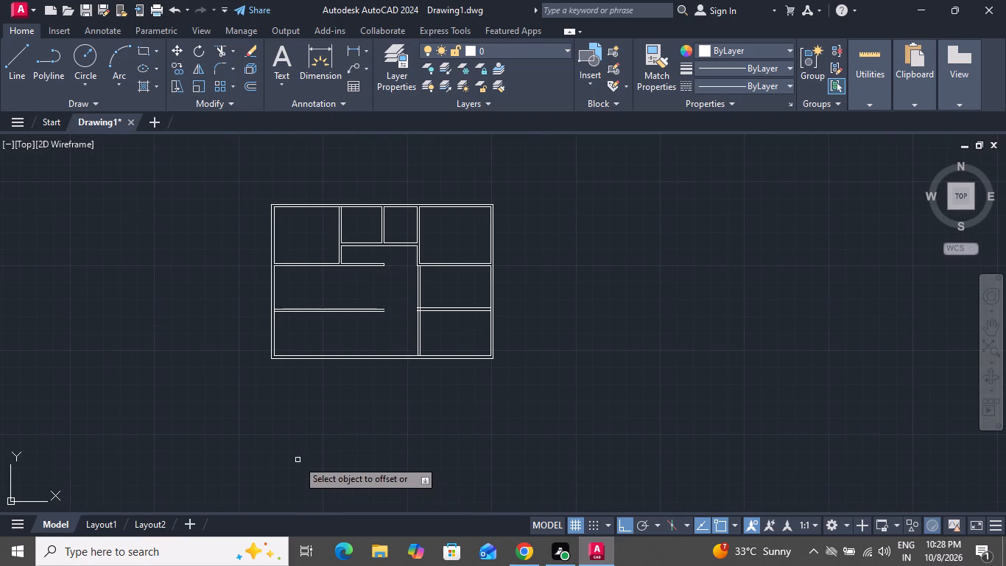
scroll(296, 438, "up", 1)
left_click(259, 270)
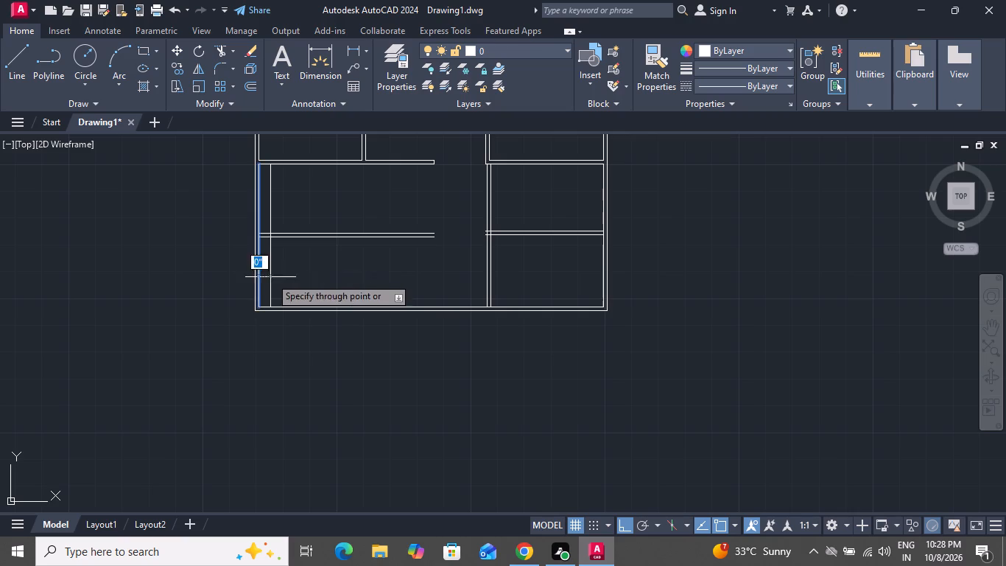
left_click(347, 289)
left_click(347, 289)
left_click(347, 287)
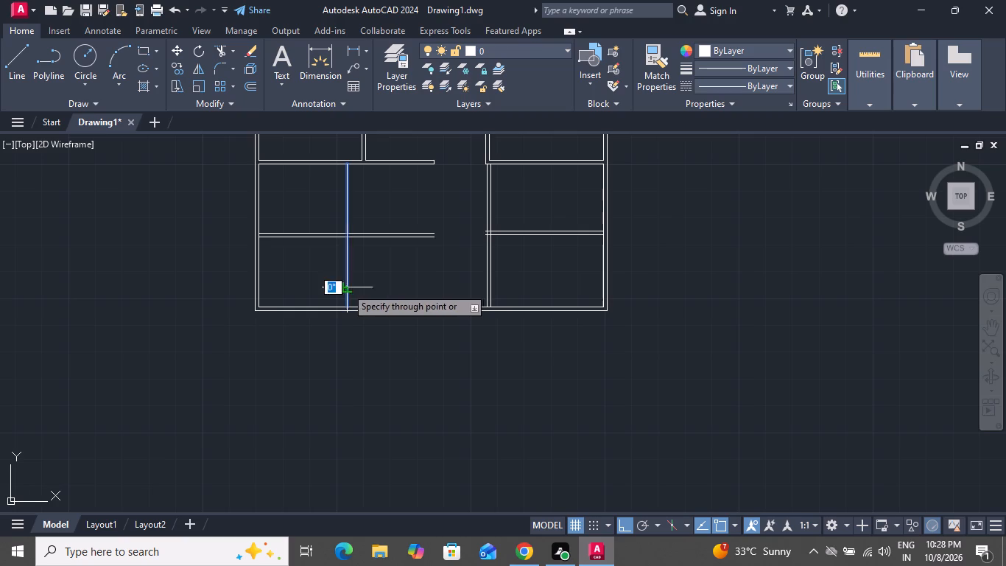
key("9")
key("shift+quotedbl")
key("Return")
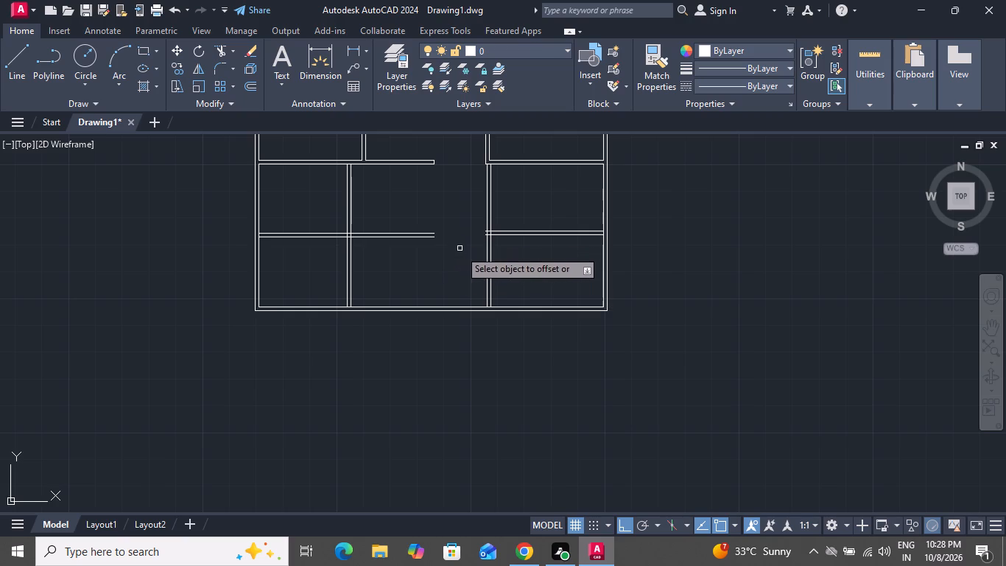
Offset the new left vertical partition's right line about 21' to the right, and offset the resulting line 9" further right to form another partition.
left_click(352, 258)
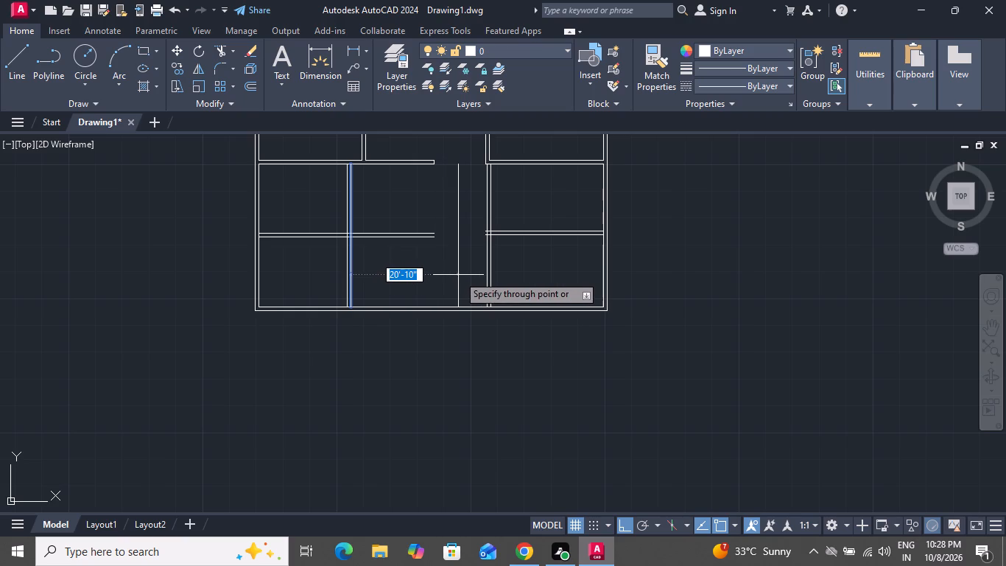
left_click(460, 275)
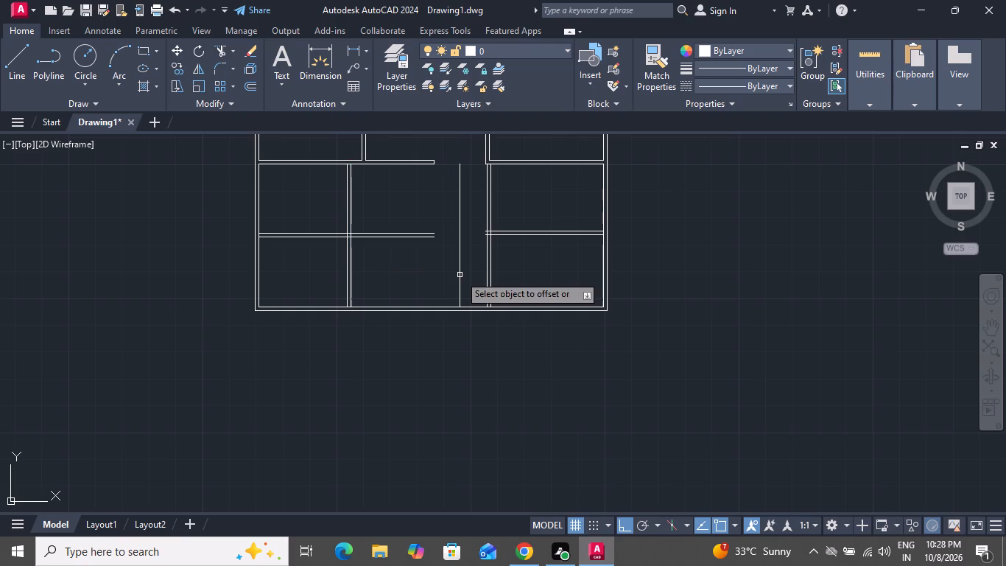
left_click(460, 275)
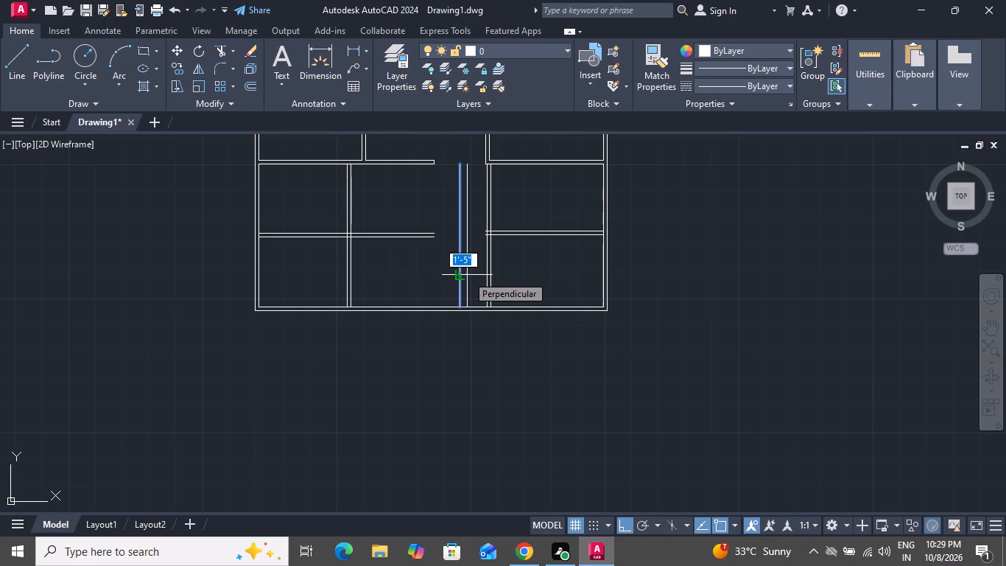
left_click(467, 275)
type("9\"")
key("Return")
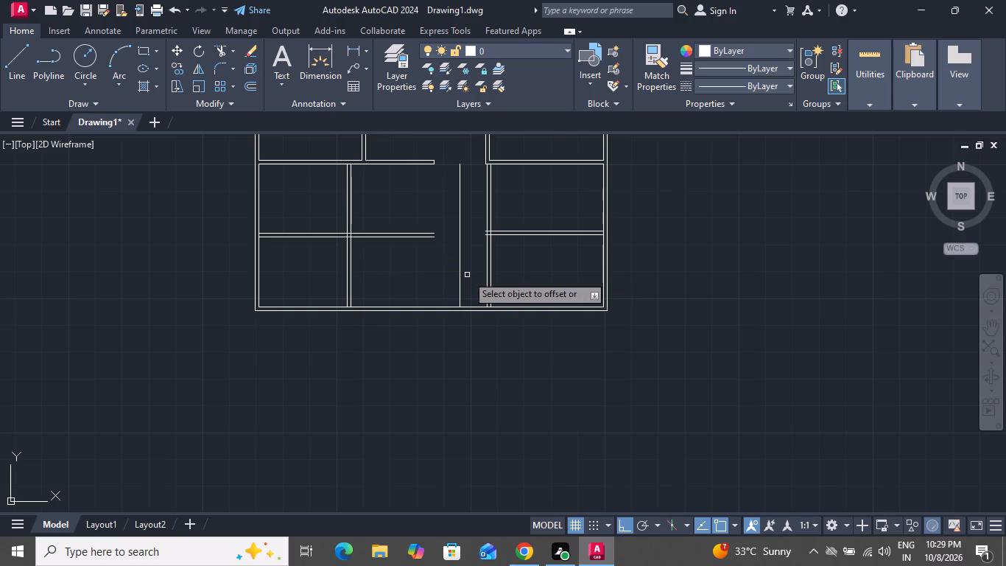
scroll(465, 276, "up", 2)
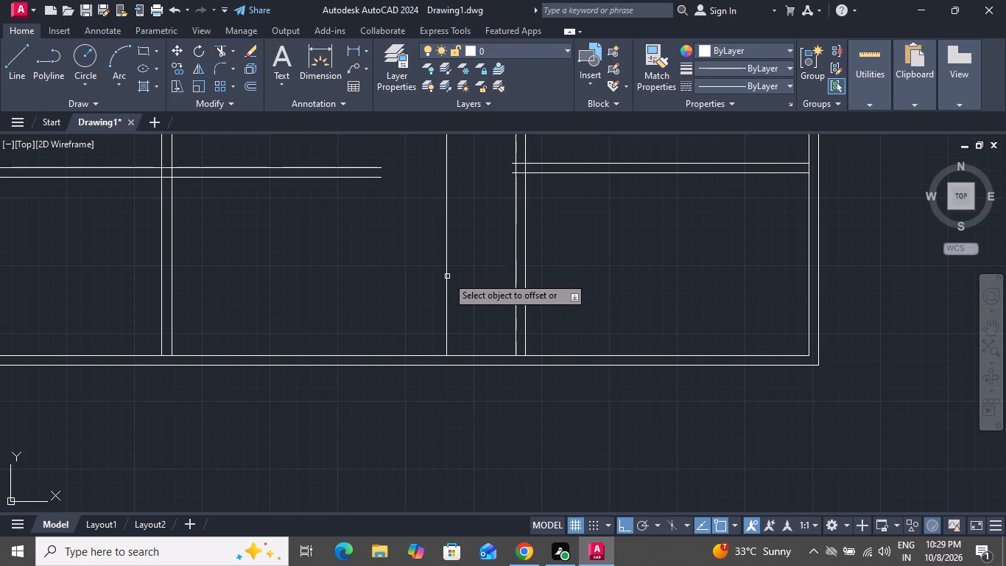
left_click(447, 276)
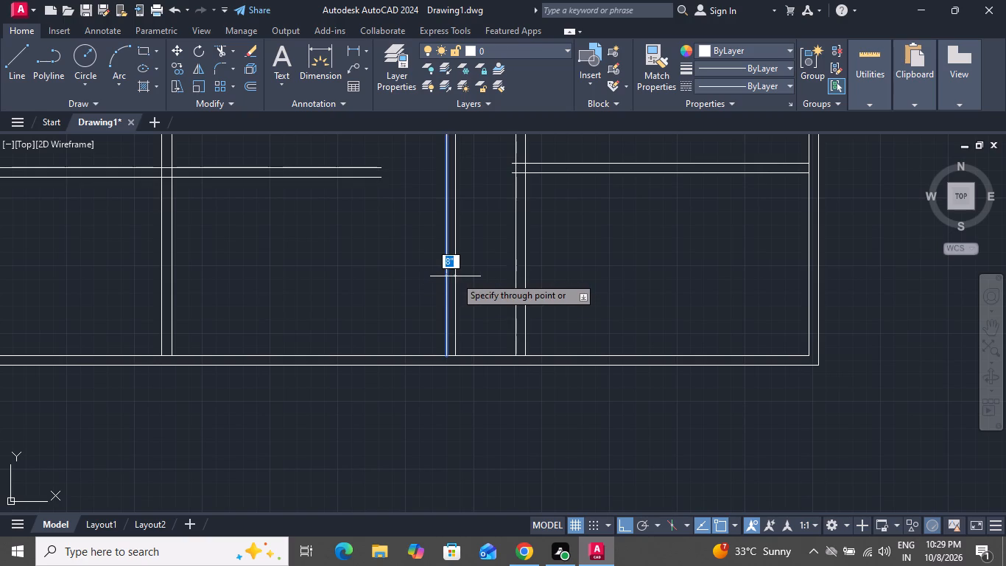
type("9\"")
key("Return")
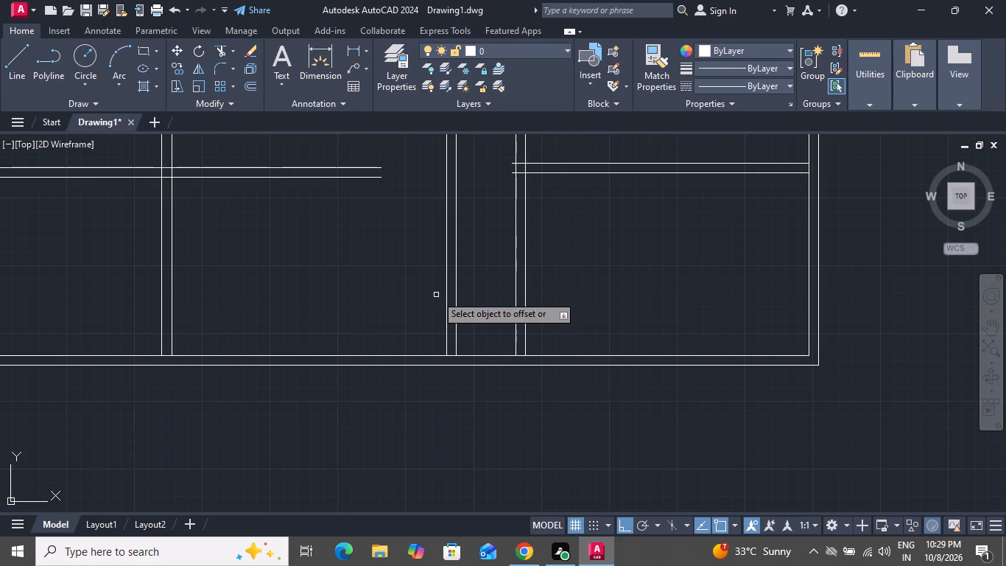
Offset the bottom outer wall's inner line upward to slightly below midway to the left horizontal partition, and offset that line 9" further up.
scroll(446, 286, "down", 1)
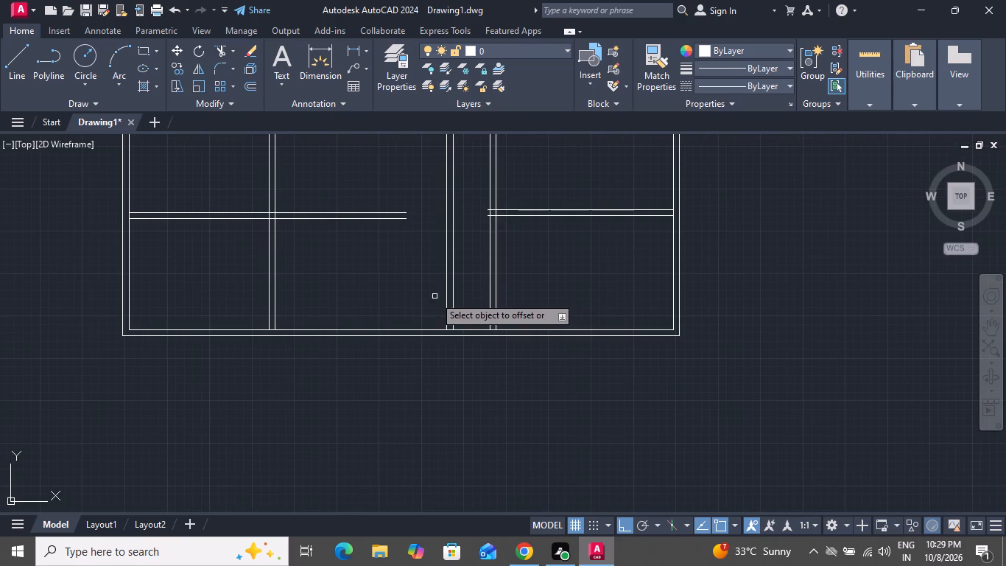
left_click(381, 329)
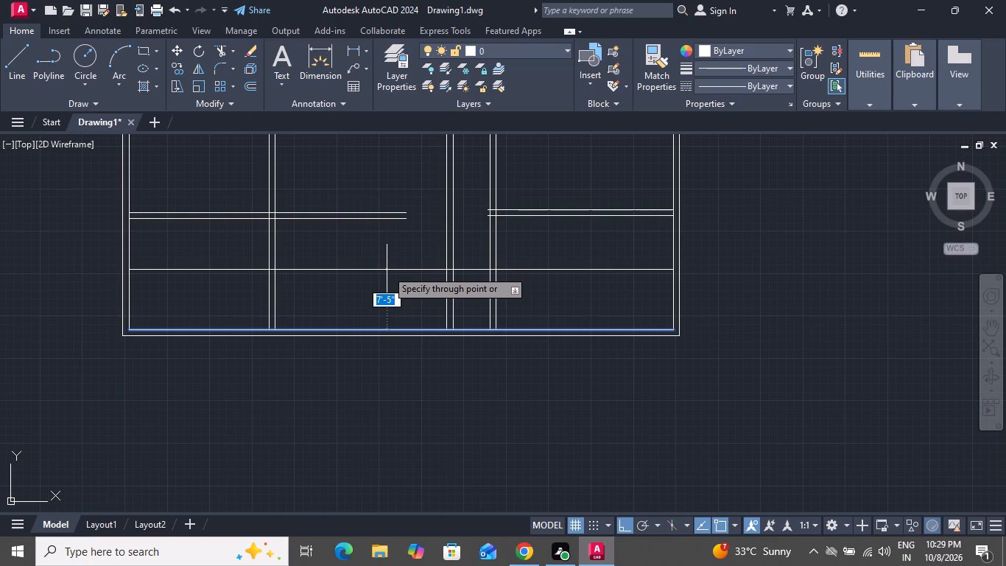
left_click(386, 280)
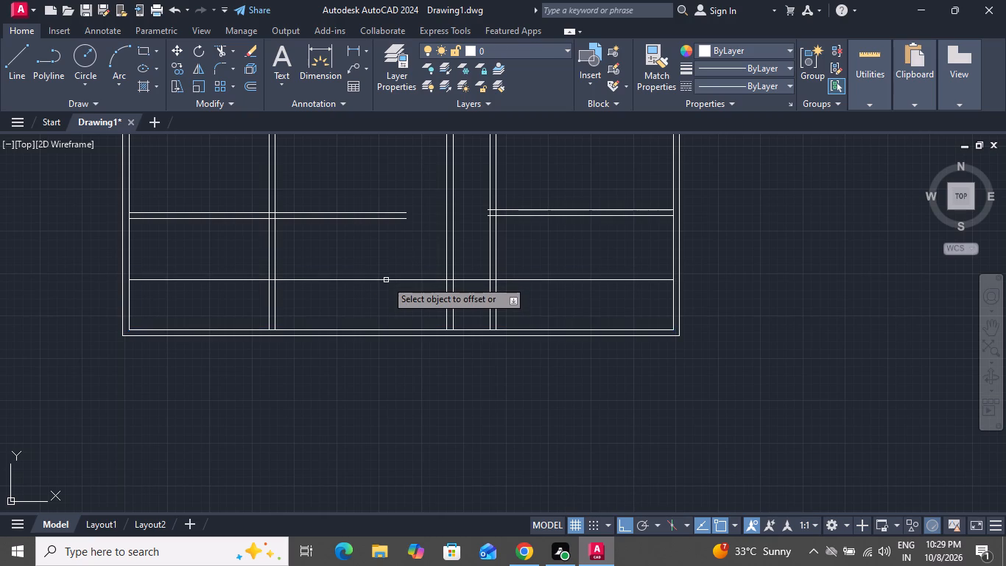
left_click(386, 280)
left_click(388, 280)
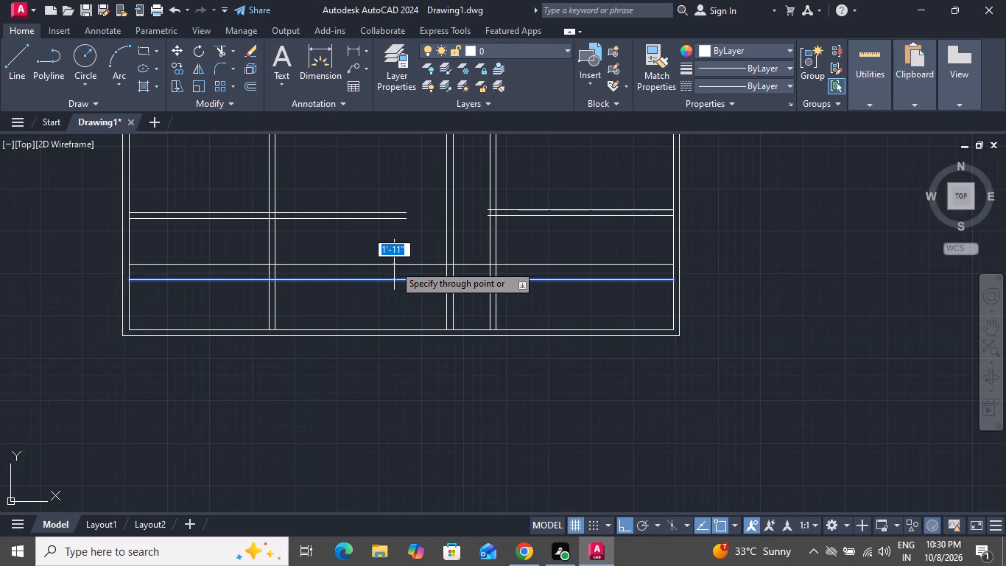
type("9\"")
key("Return")
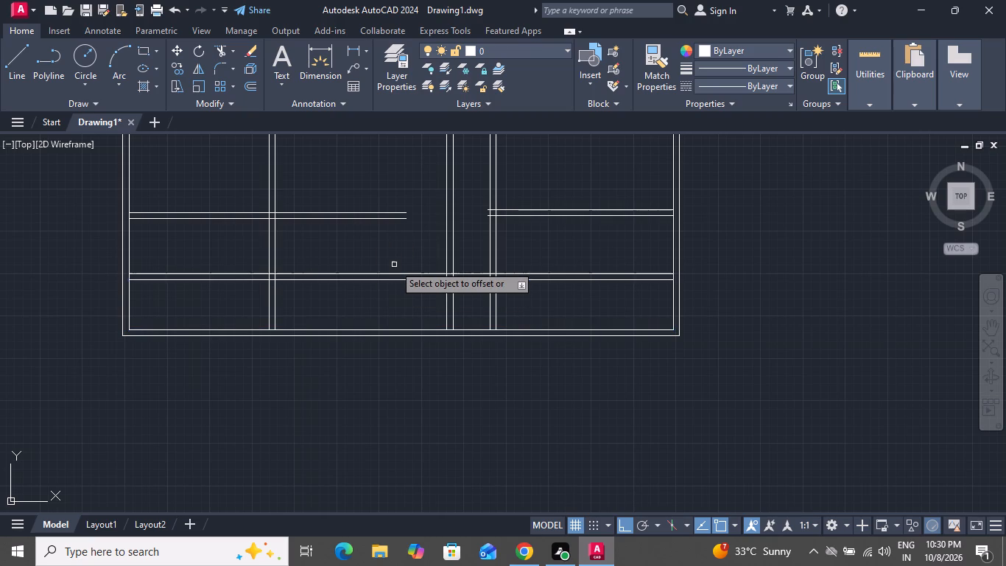
right_click(394, 263)
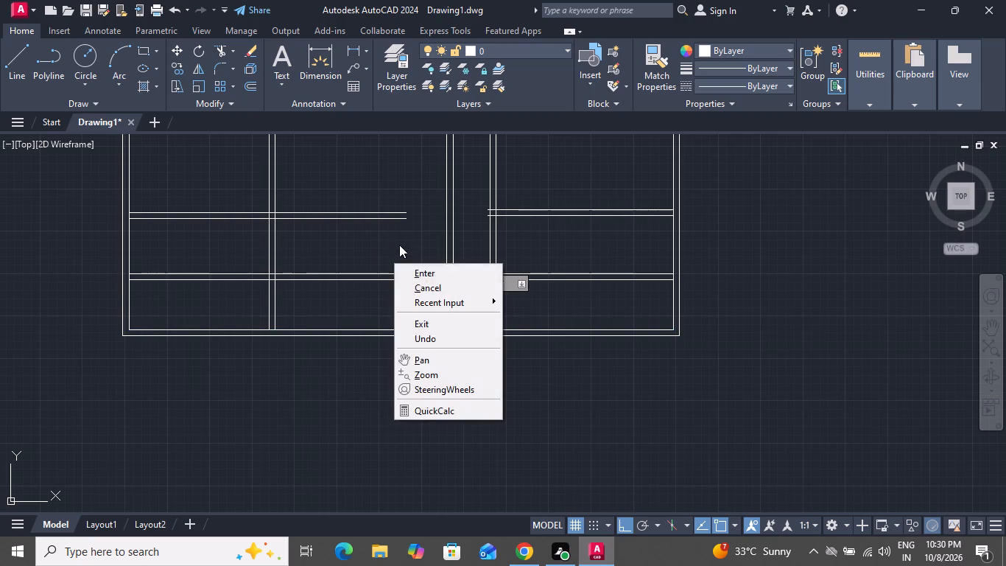
left_click(406, 284)
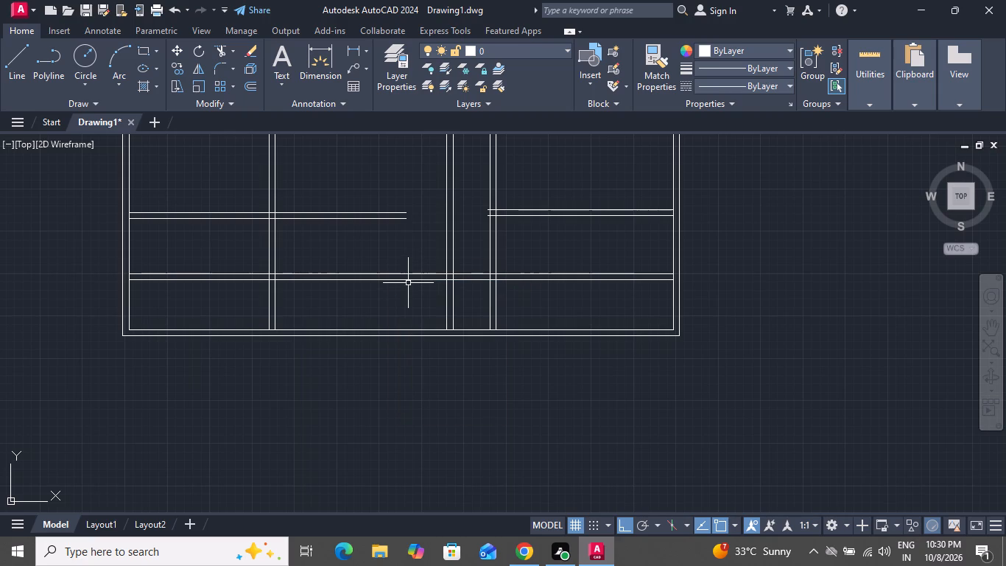
Extend both lines of the upper-left horizontal partition in the lower half to the right-hand line of the middle vertical partition.
type("ex")
key("space")
key("space")
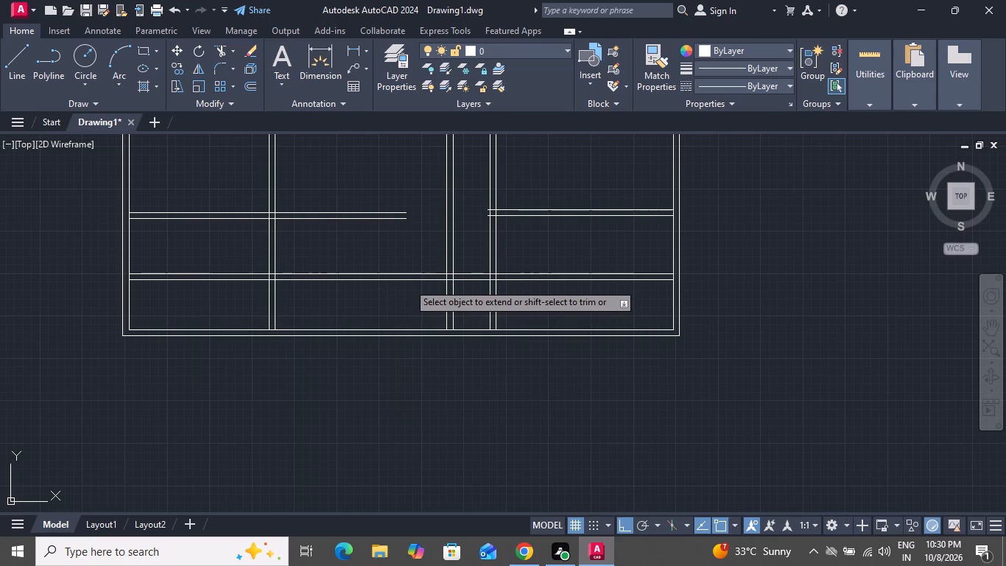
left_click(404, 219)
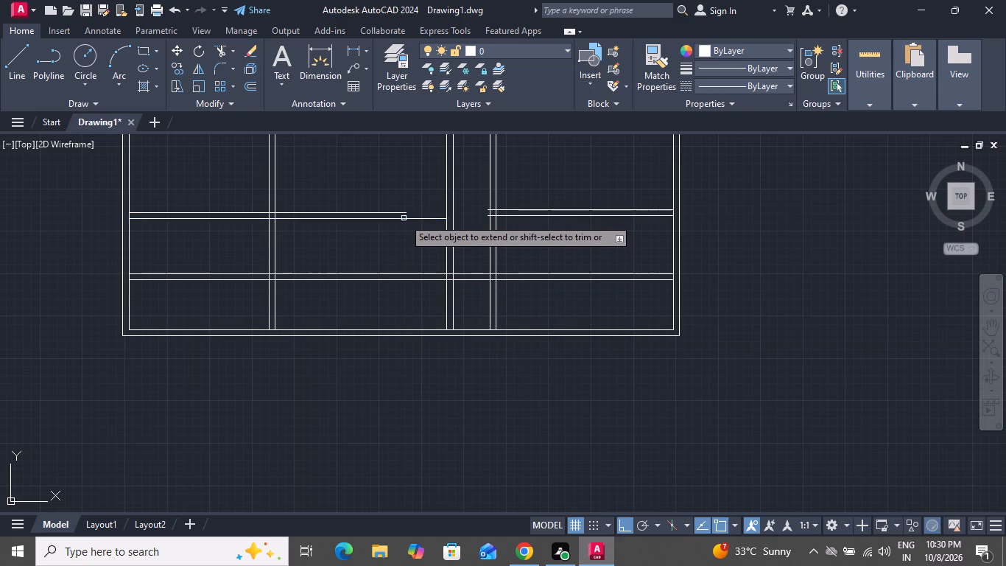
left_click(404, 212)
left_click(419, 219)
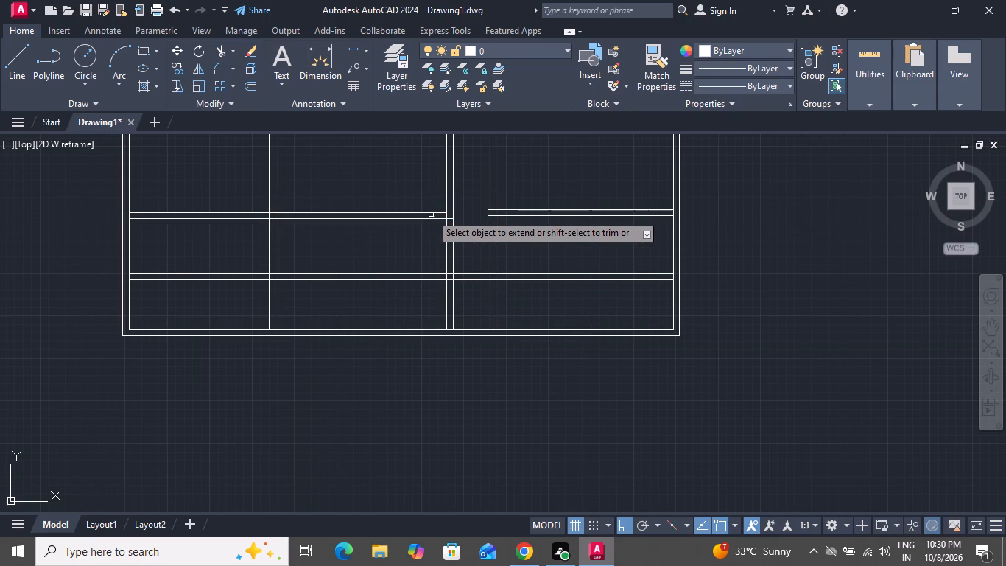
left_click(432, 214)
right_click(408, 265)
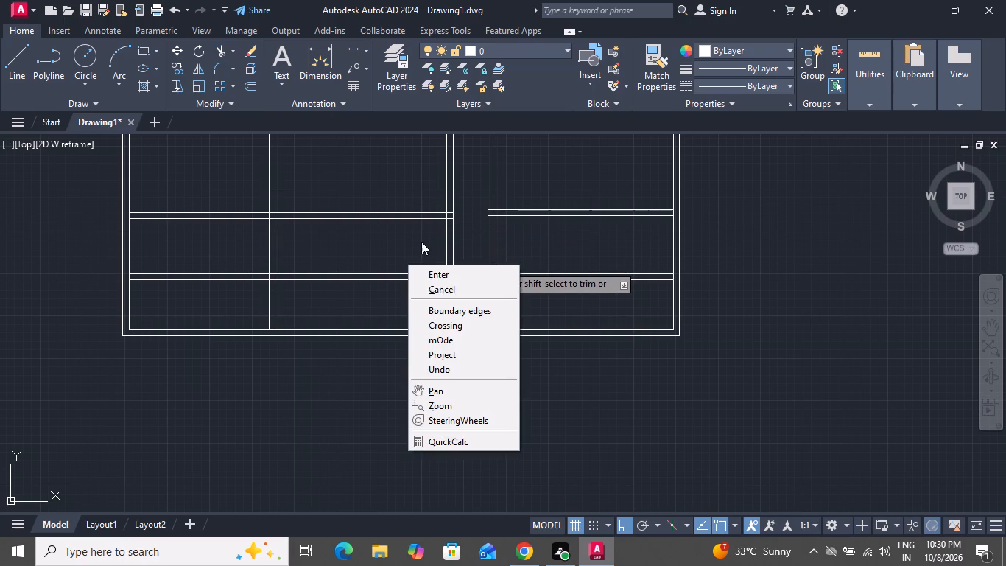
left_click(434, 290)
Trim away the middle vertical partition below the lowest horizontal partition, and that horizontal partition's stretch between the left outer wall and left vertical partition.
type("tr")
key("space")
key("space")
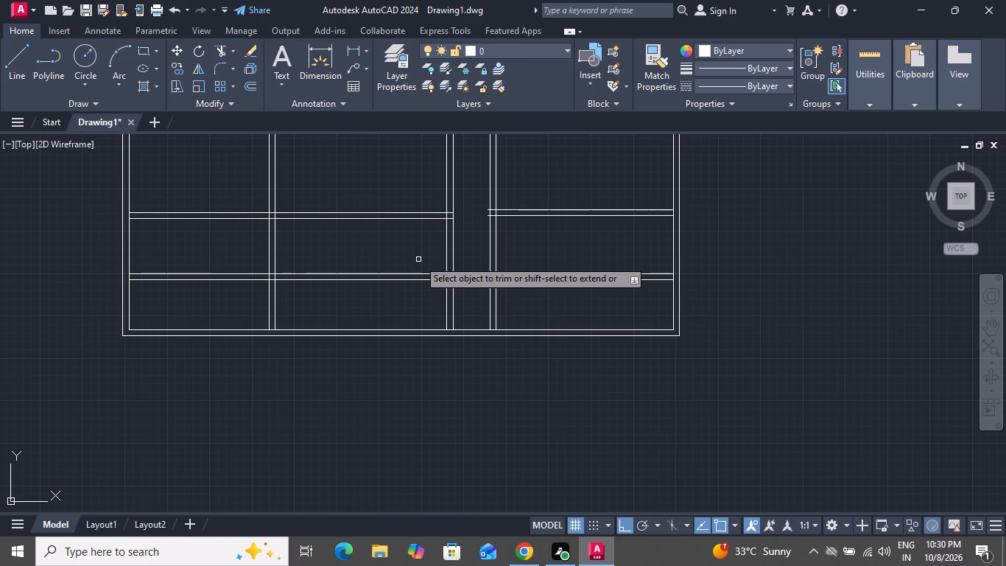
scroll(424, 273, "down", 1)
scroll(424, 273, "up", 1)
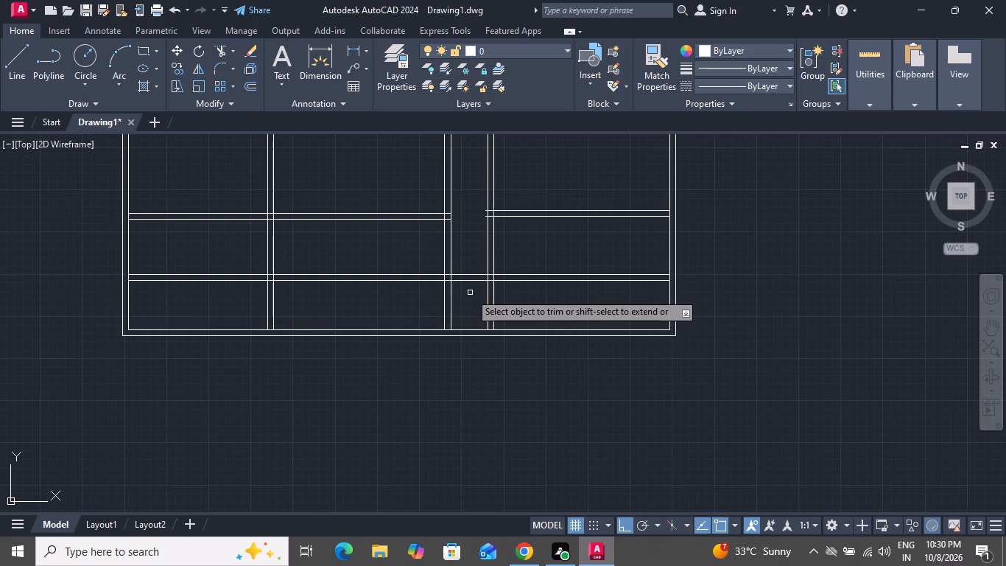
left_click(470, 293)
left_click(429, 302)
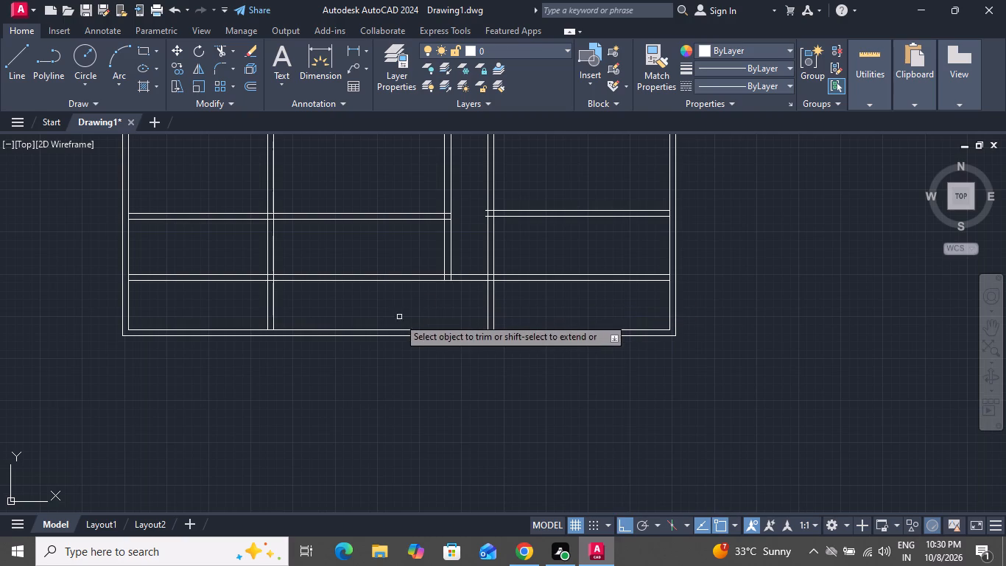
left_click(219, 247)
left_click(219, 300)
Trim the overlapping lines where the lowest horizontal partition meets the left vertical partition to form an open T-junction.
scroll(249, 284, "up", 3)
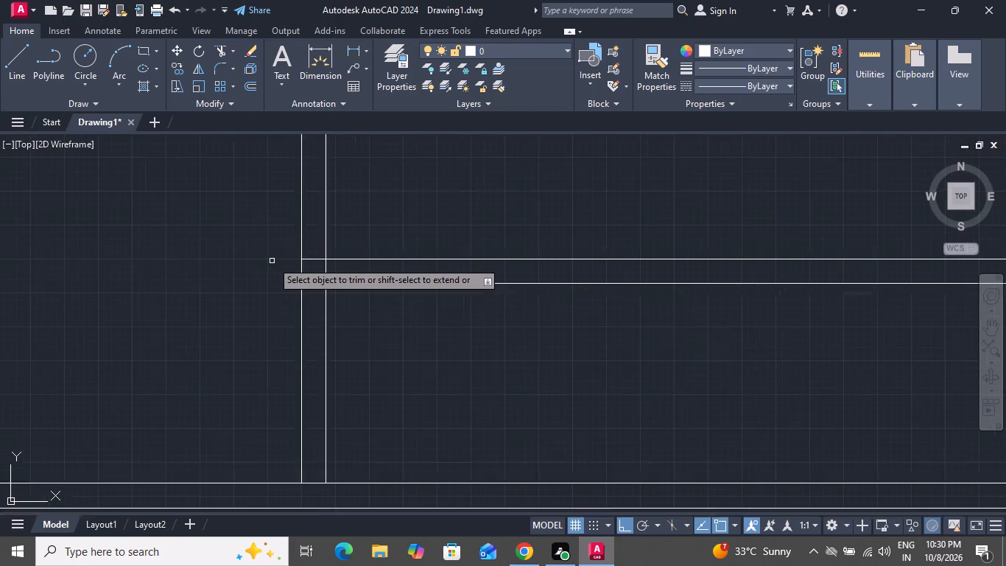
scroll(272, 261, "up", 1)
left_click_drag(334, 241, 336, 254)
left_click(337, 327)
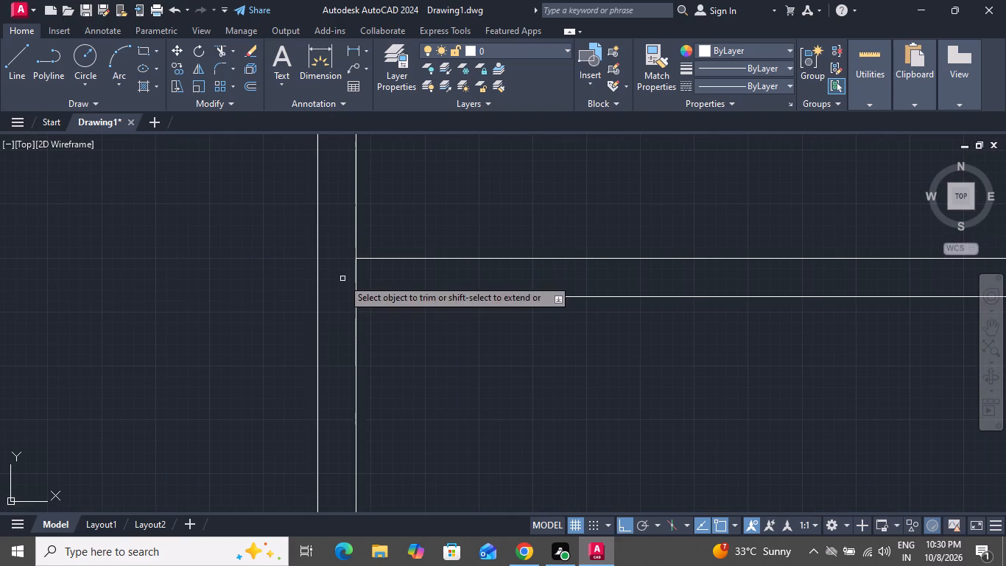
left_click_drag(342, 279, 350, 279)
left_click(395, 285)
Trim the left outer wall's inner line between the two lines of the upper-left horizontal partition in the lower half.
scroll(488, 324, "down", 4)
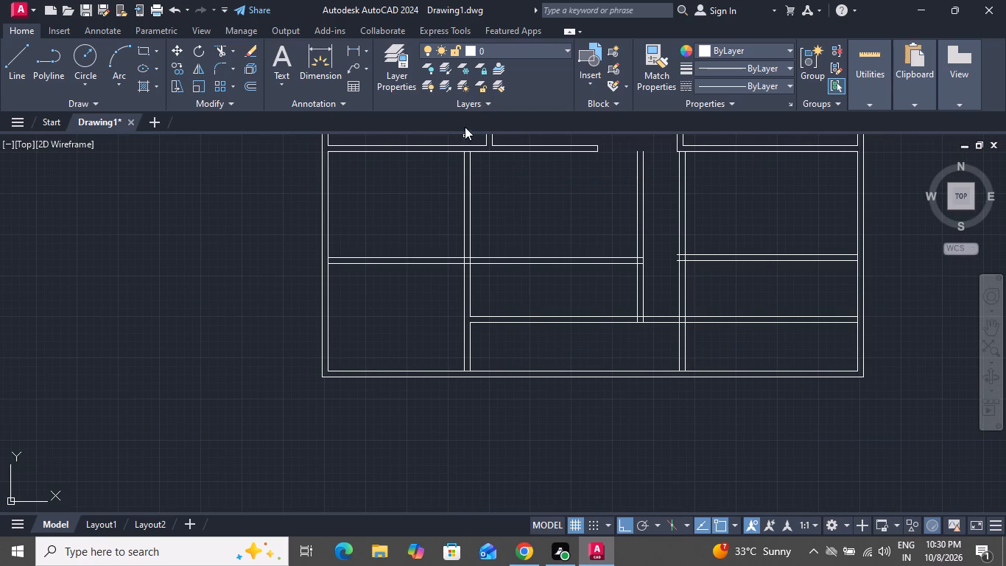
scroll(464, 122, "up", 1)
scroll(457, 276, "up", 2)
scroll(167, 254, "down", 1)
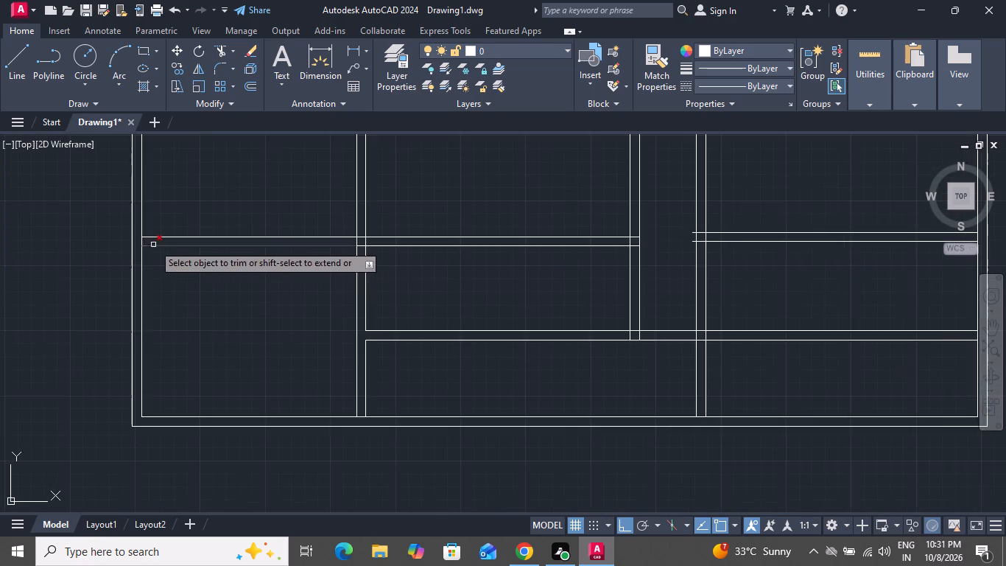
scroll(132, 229, "up", 3)
left_click(144, 268)
left_click(212, 270)
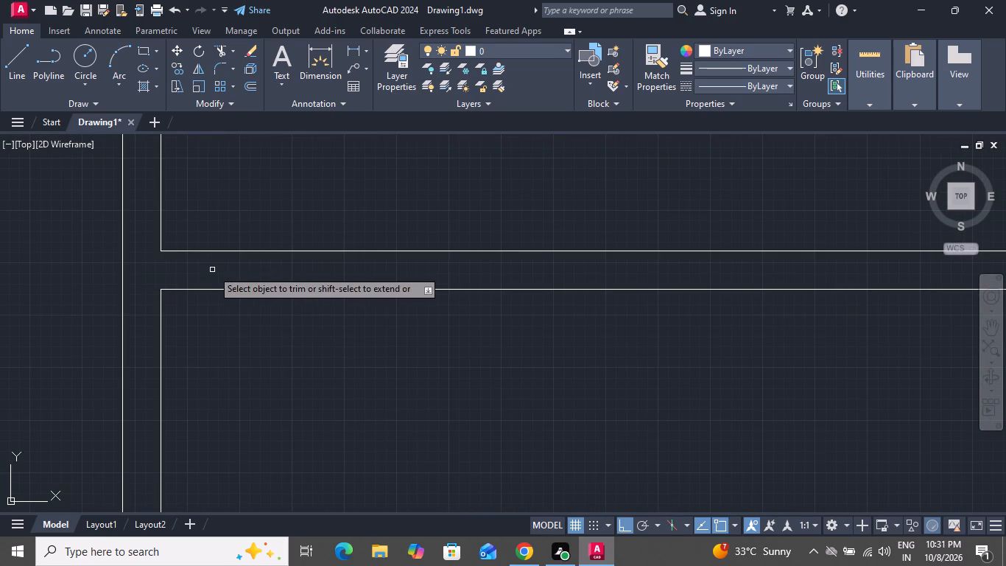
Trim all inner line segments where the left vertical partition crosses the upper-left horizontal partition to form an open crossing.
scroll(209, 277, "down", 1)
scroll(739, 273, "up", 2)
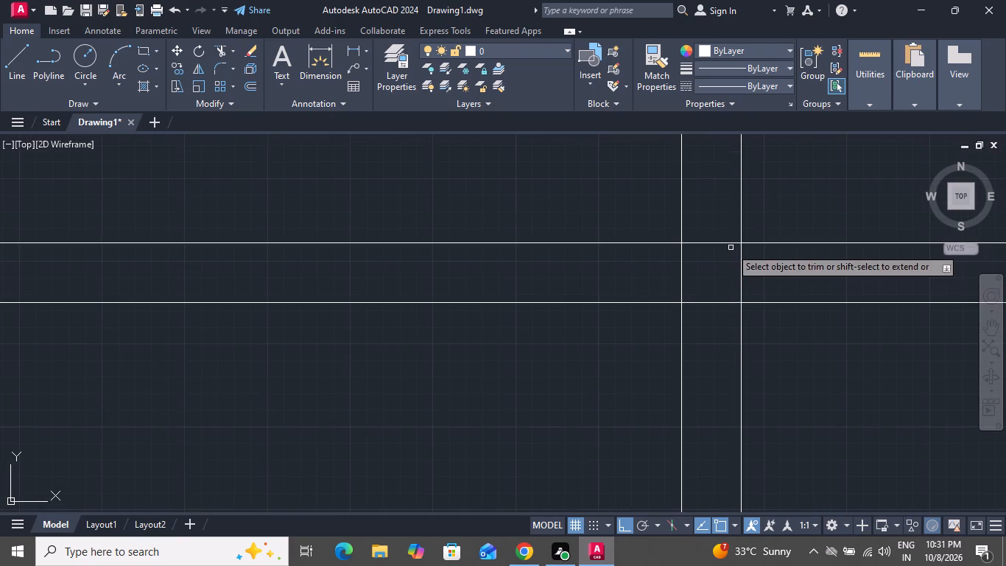
left_click(722, 231)
left_click(722, 375)
left_click(754, 273)
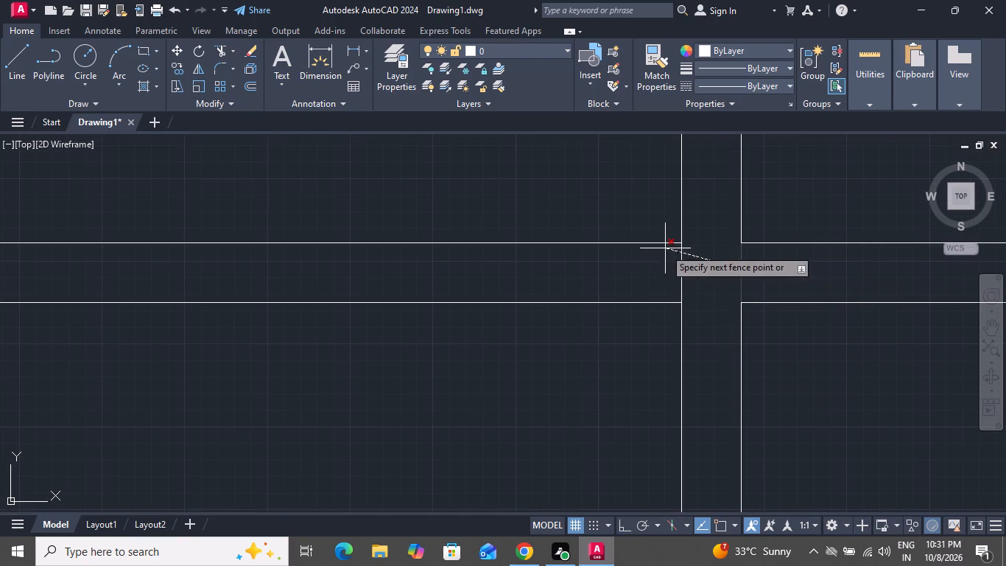
left_click(660, 263)
Trim away both lines of the middle vertical partition above the upper-left horizontal partition.
scroll(728, 287, "down", 5)
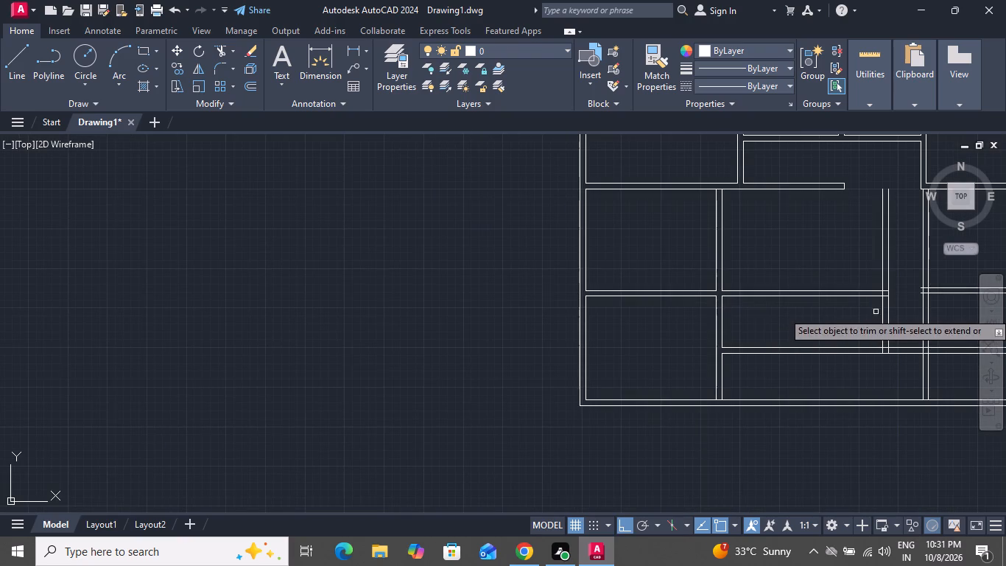
scroll(815, 308, "down", 2)
scroll(860, 323, "up", 3)
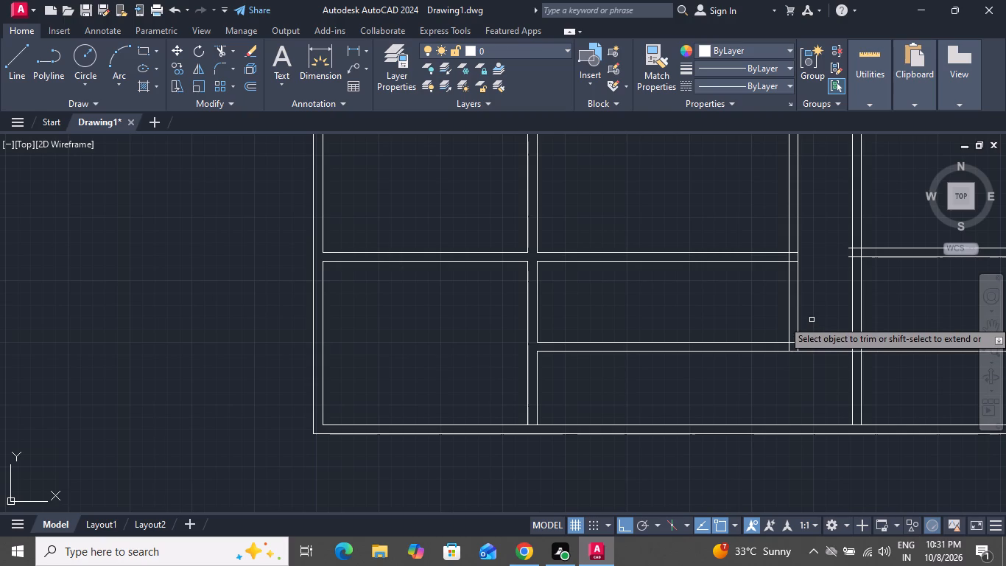
scroll(809, 320, "down", 1)
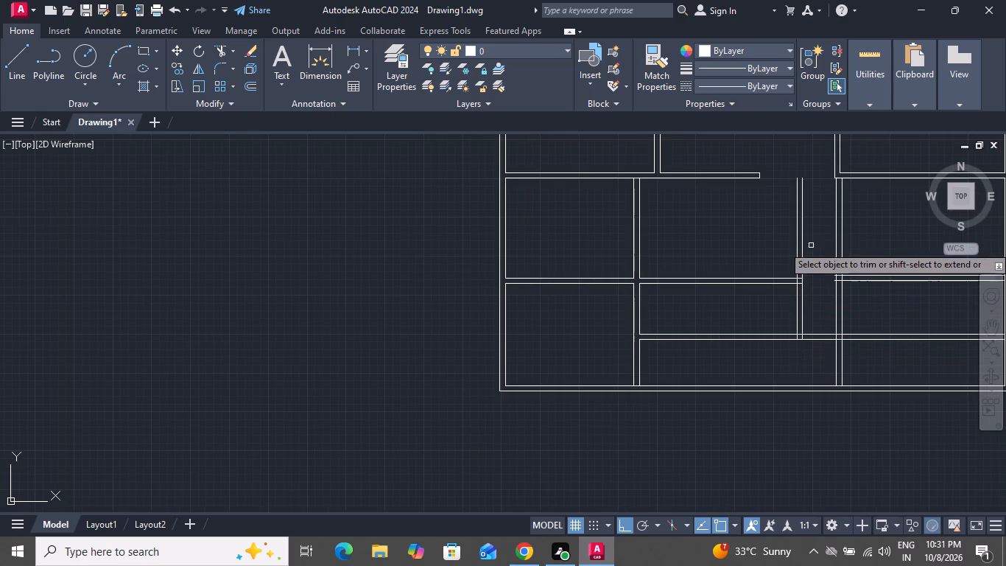
left_click(824, 225)
left_click(773, 238)
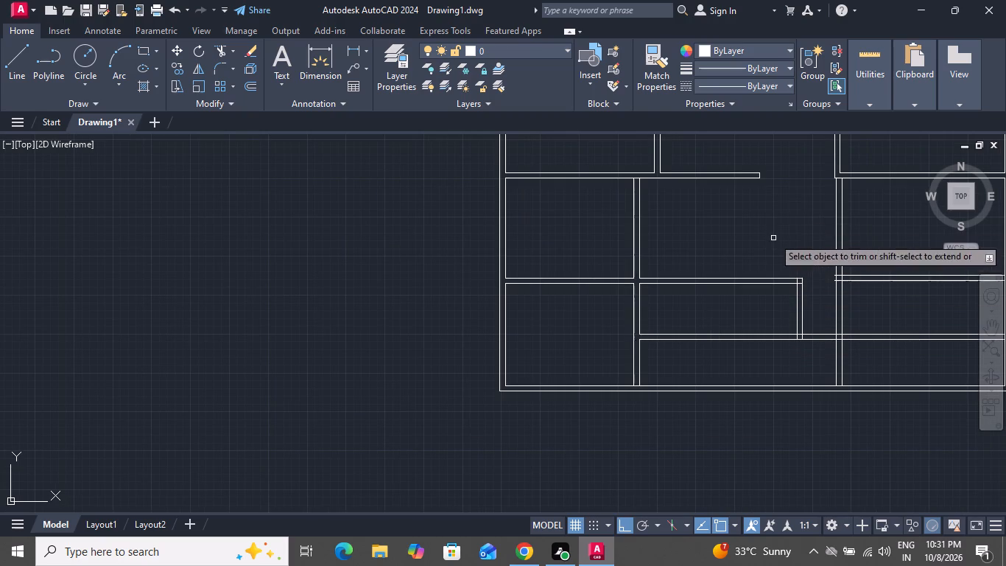
Trim the overlapping inner lines at the corner where the upper-left horizontal partition meets the middle vertical partition.
scroll(808, 304, "up", 4)
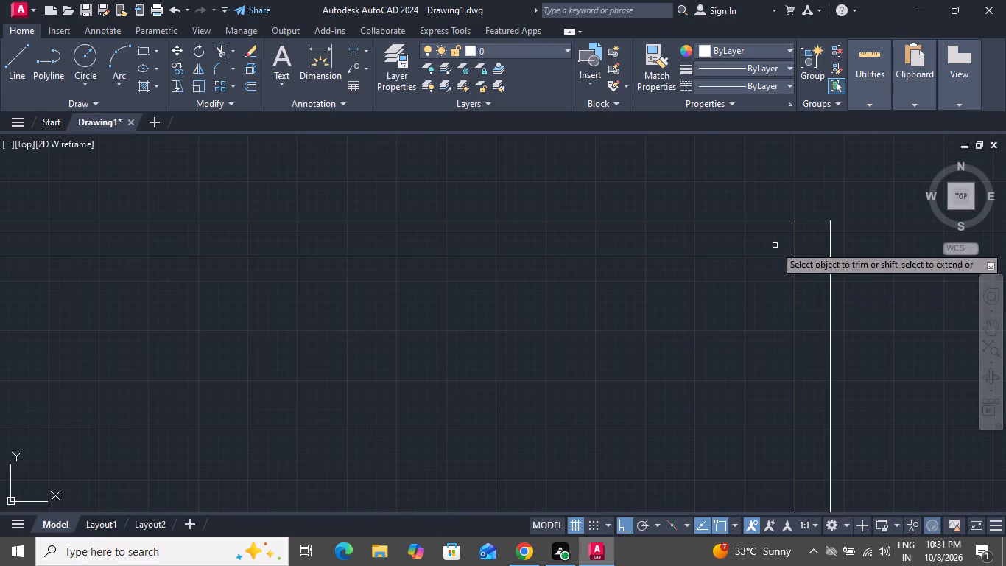
left_click(775, 244)
double_click(811, 238)
left_click(817, 273)
left_click(813, 248)
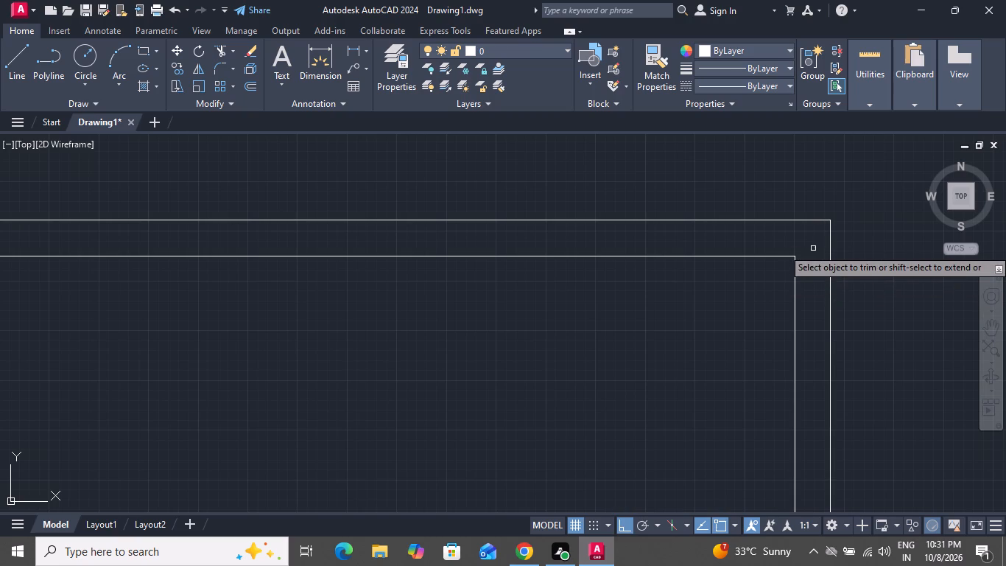
Trim the overlapping lines where the middle vertical partition meets the lowest horizontal partition to form an open T-junction.
scroll(813, 268, "down", 3)
scroll(826, 352, "up", 4)
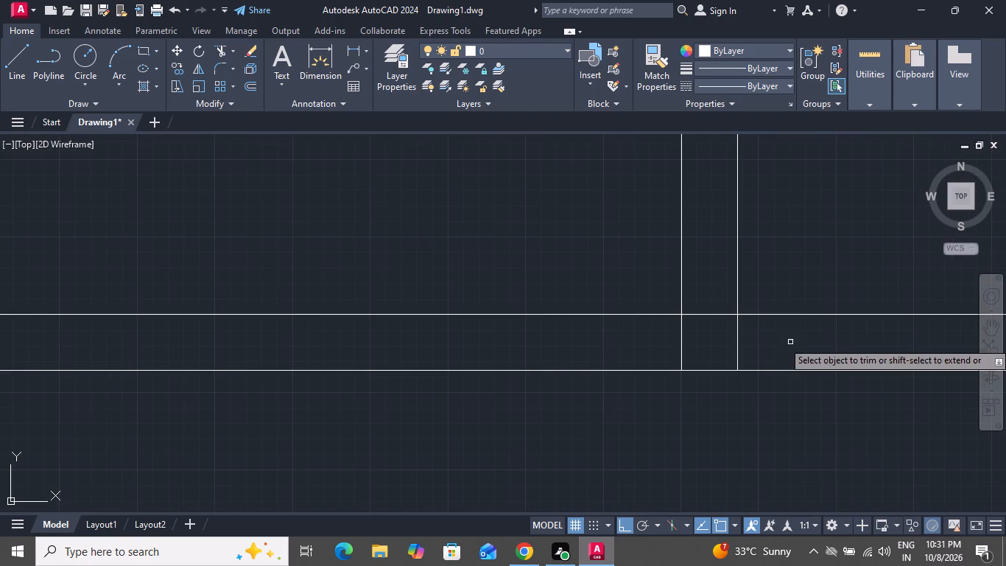
left_click(769, 337)
left_click(670, 337)
left_click(723, 340)
left_click(721, 256)
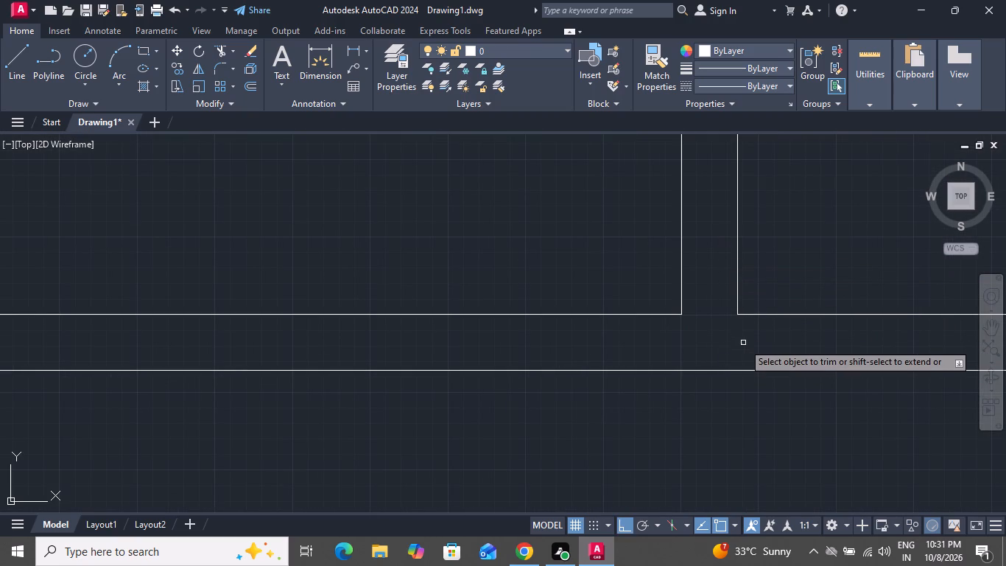
Trim away the right vertical partition below the right horizontal partition, and the lowest horizontal partition's stretch from there to the right outer wall.
scroll(743, 347, "down", 5)
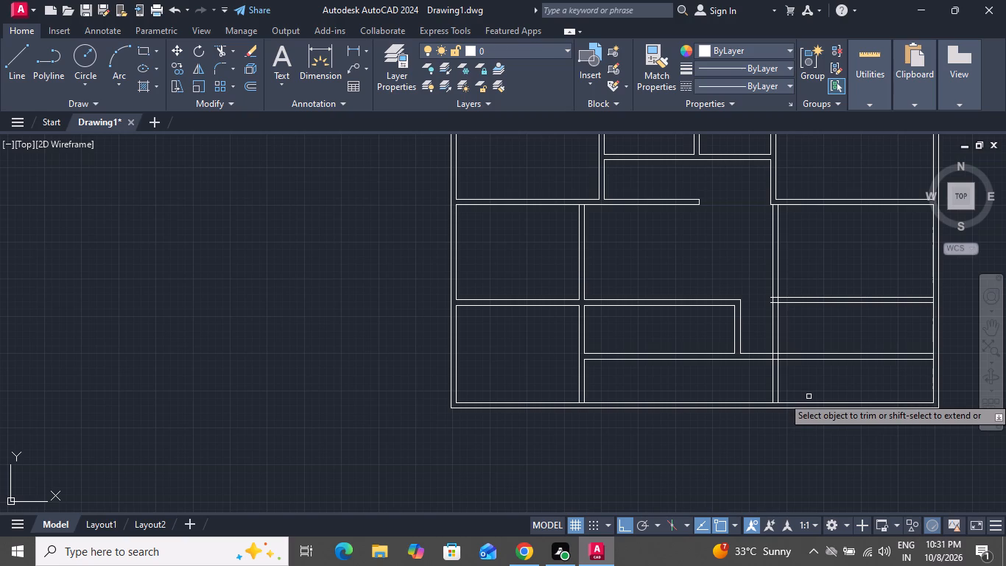
left_click(811, 377)
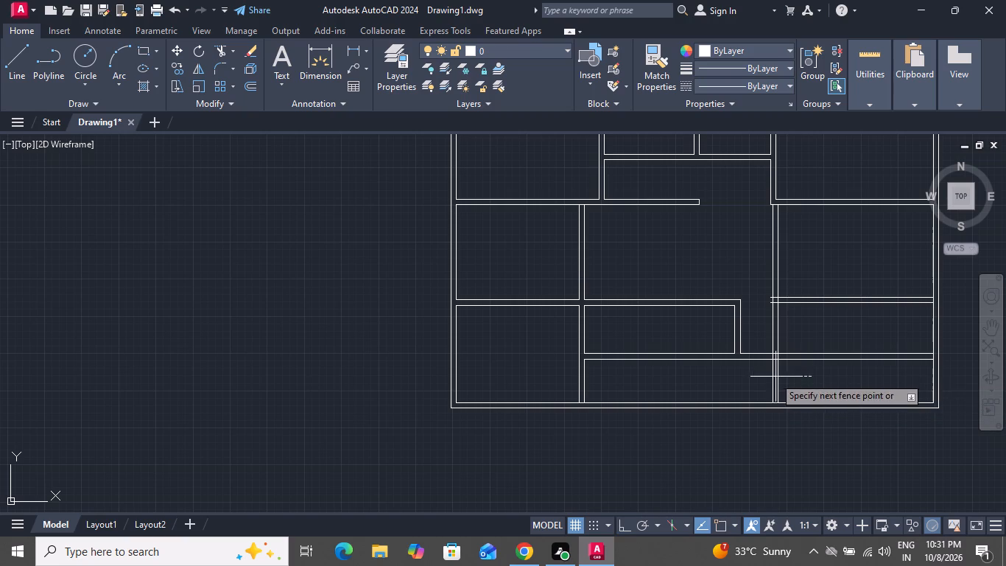
left_click(770, 377)
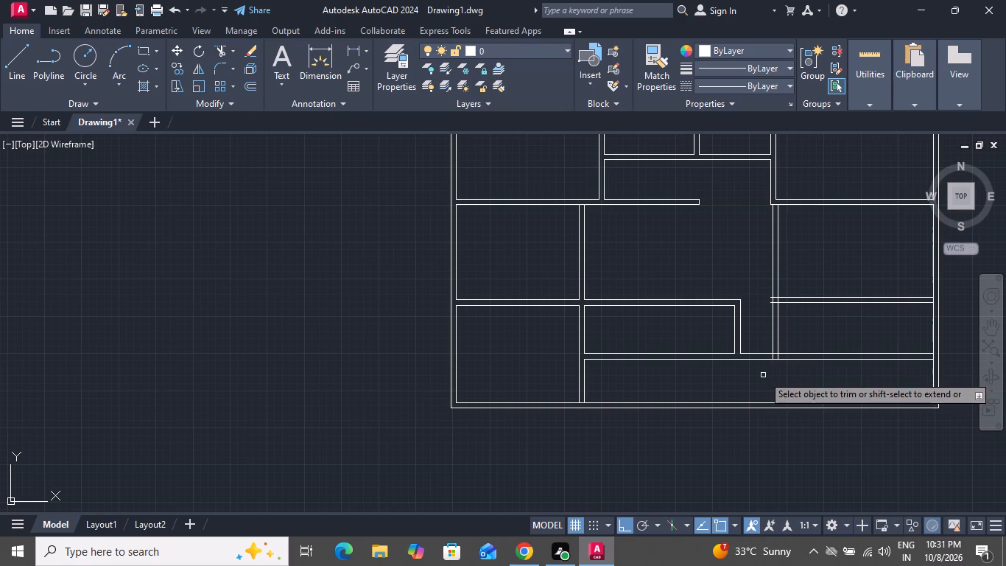
left_click(795, 321)
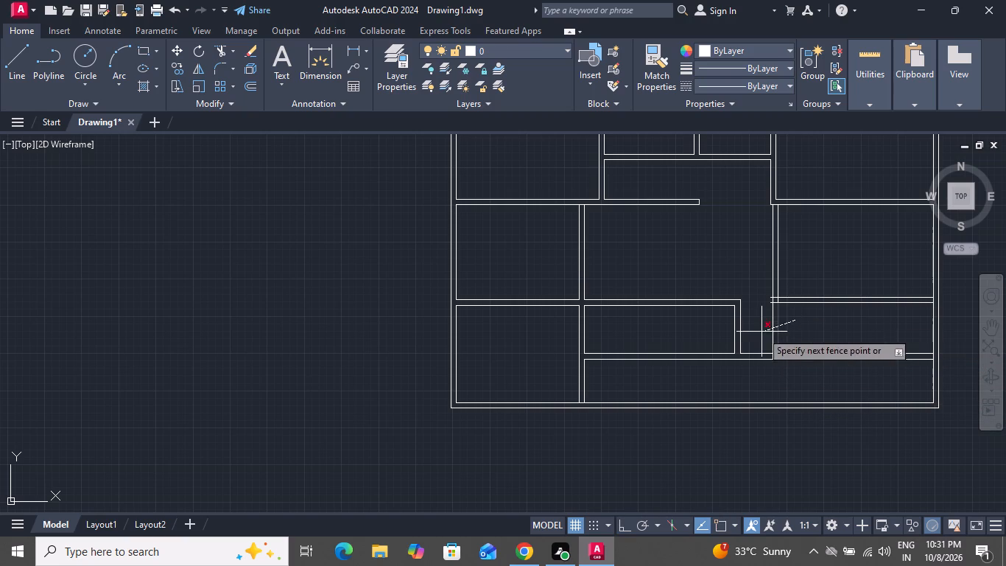
double_click(750, 335)
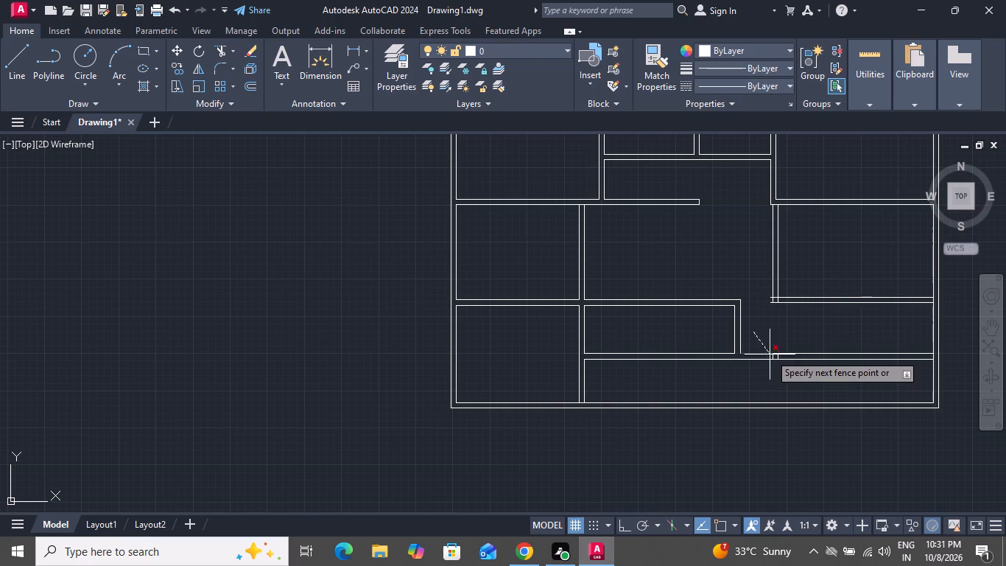
left_click(855, 344)
left_click(858, 372)
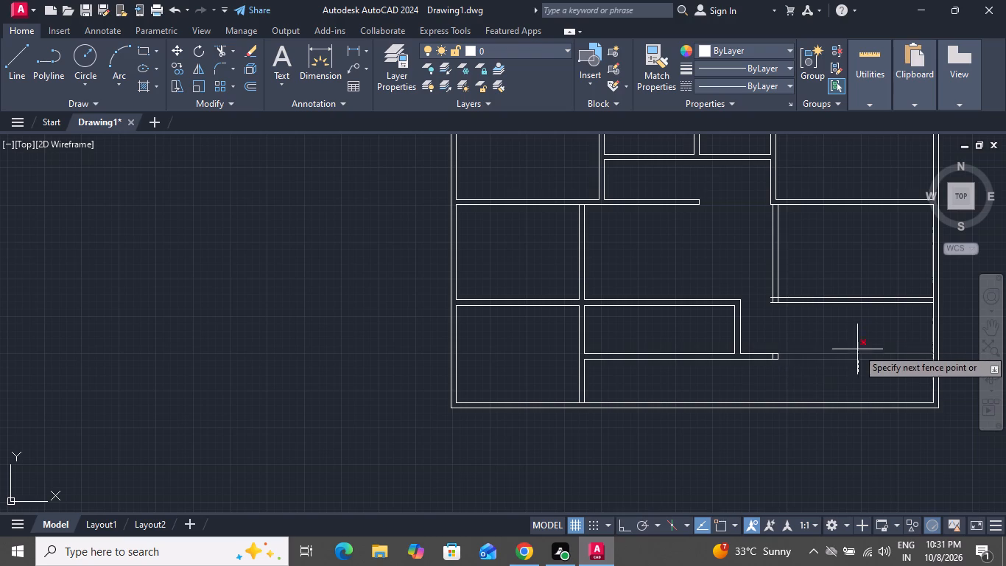
left_click(858, 335)
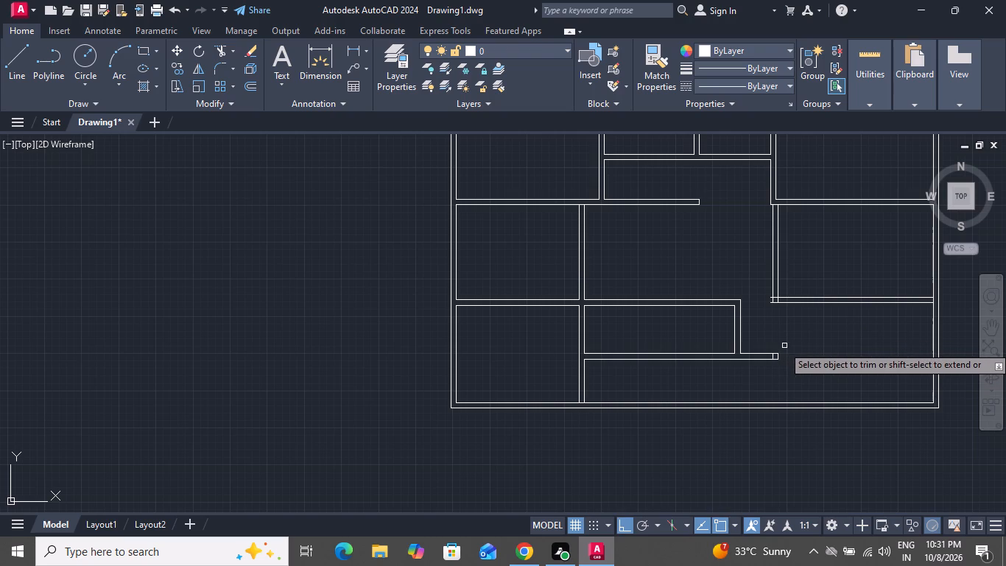
Trim the overlapping and overshooting lines at the corner of the right vertical and right horizontal partitions.
scroll(785, 293, "up", 2)
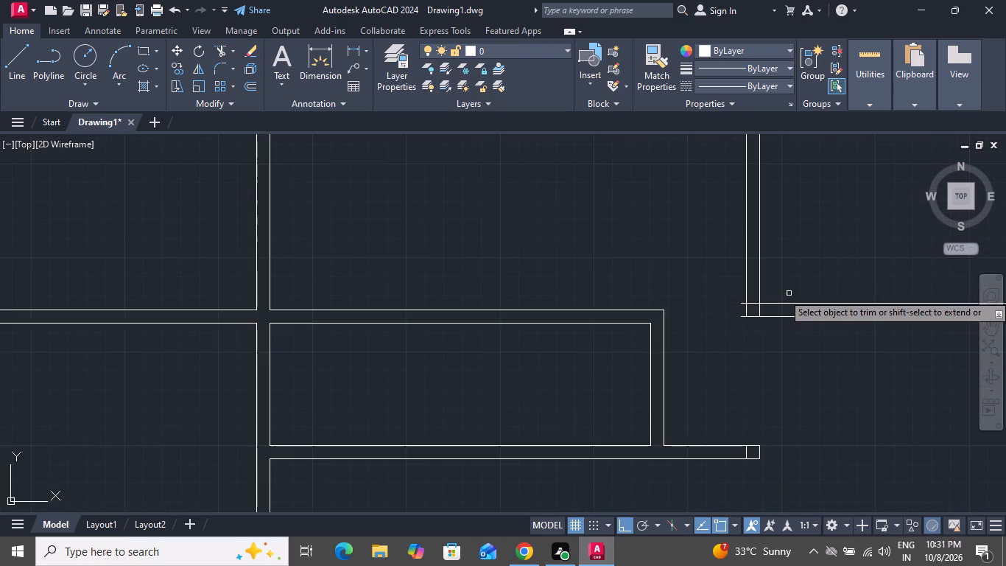
scroll(789, 293, "up", 3)
left_click(634, 282)
left_click(636, 326)
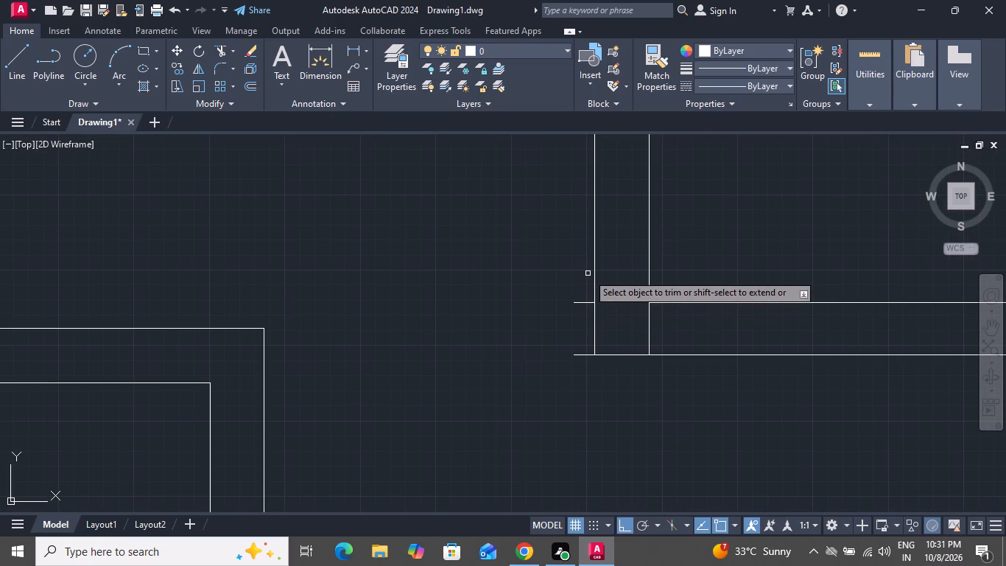
left_click(586, 270)
left_click(585, 382)
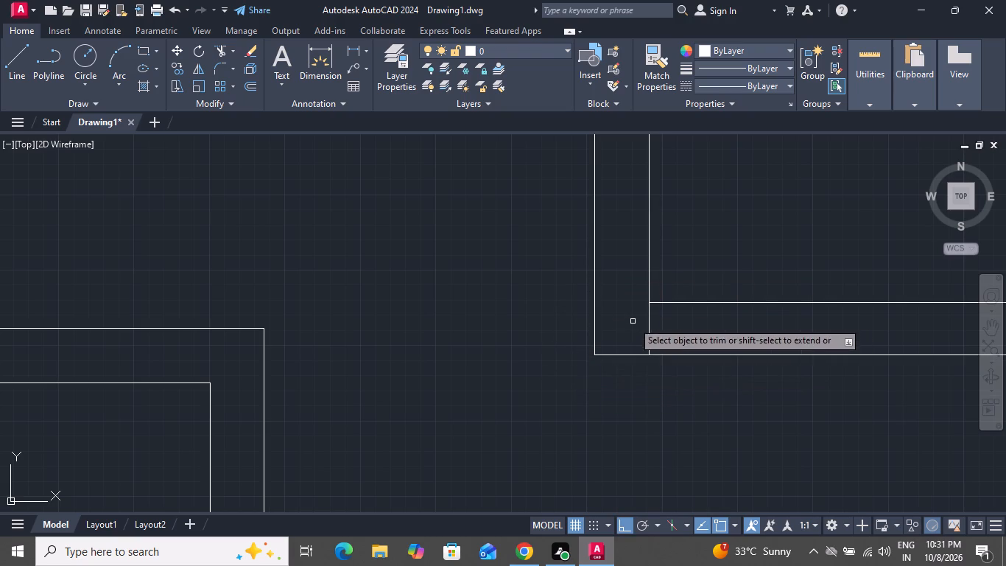
left_click(633, 321)
left_click(694, 331)
Trim the extra vertical line inside the free right end of the lowest horizontal partition, keeping the end cap.
scroll(550, 329, "down", 5)
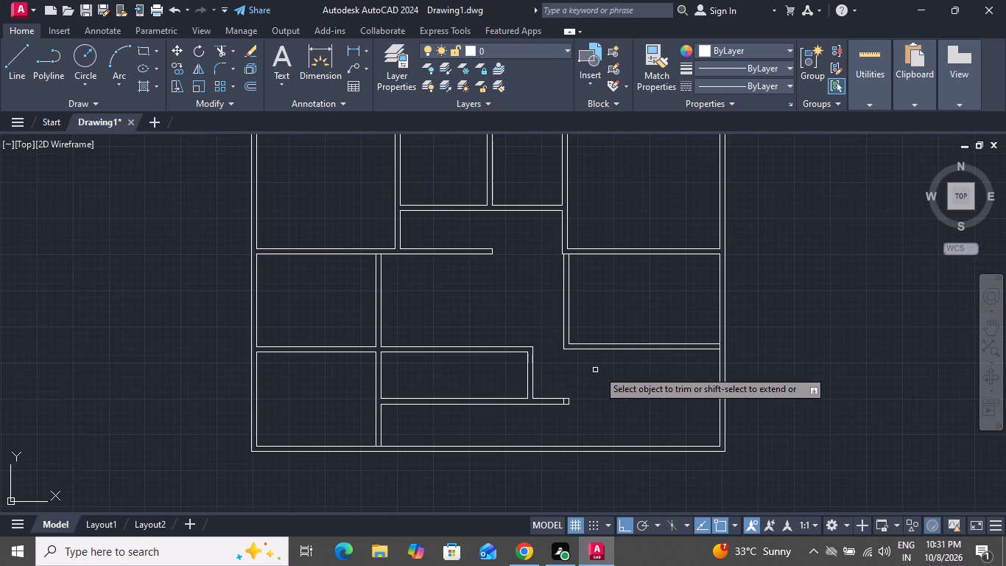
scroll(554, 403, "up", 5)
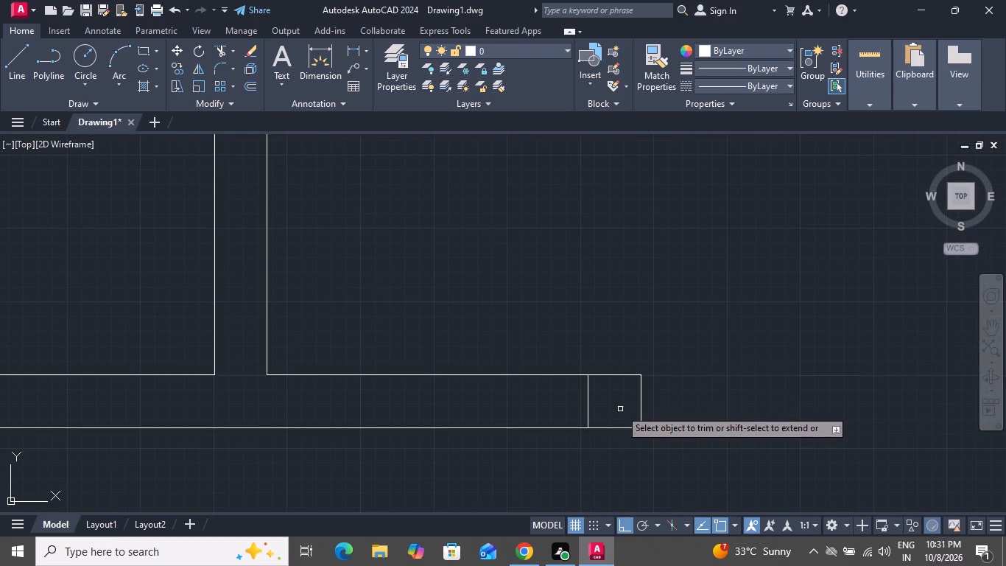
left_click(617, 399)
left_click(566, 399)
Trim the bottom outer wall's inner line between the two lines of the left vertical partition.
scroll(641, 327, "up", 2)
scroll(641, 327, "down", 4)
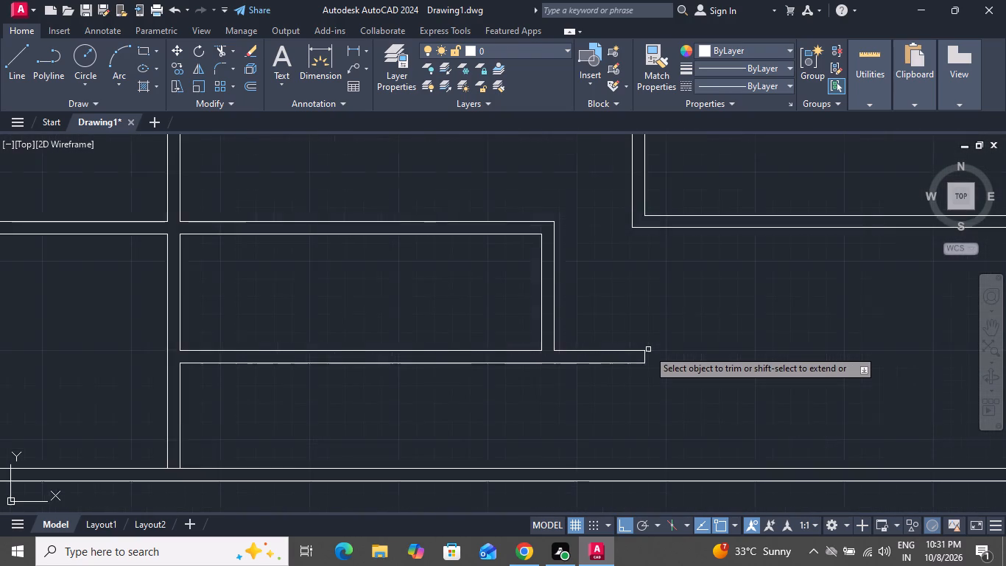
scroll(648, 351, "down", 1)
scroll(365, 431, "up", 2)
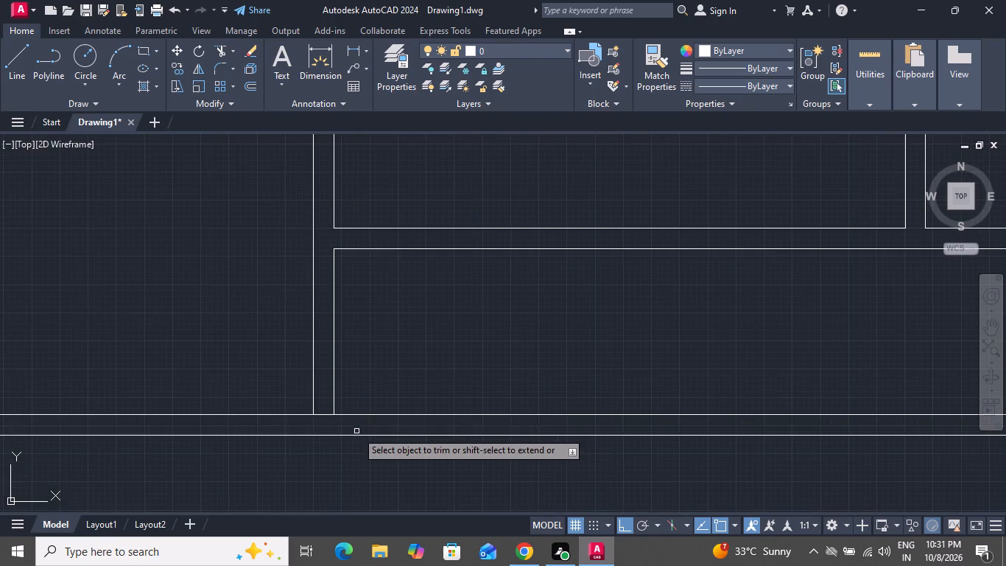
scroll(321, 419, "up", 2)
left_click_drag(323, 430, 315, 420)
left_click(318, 368)
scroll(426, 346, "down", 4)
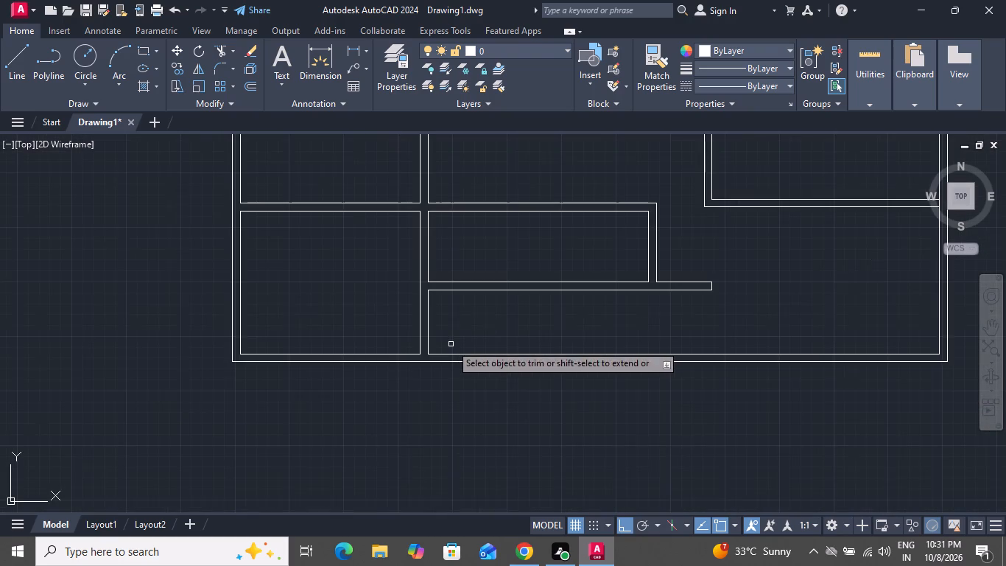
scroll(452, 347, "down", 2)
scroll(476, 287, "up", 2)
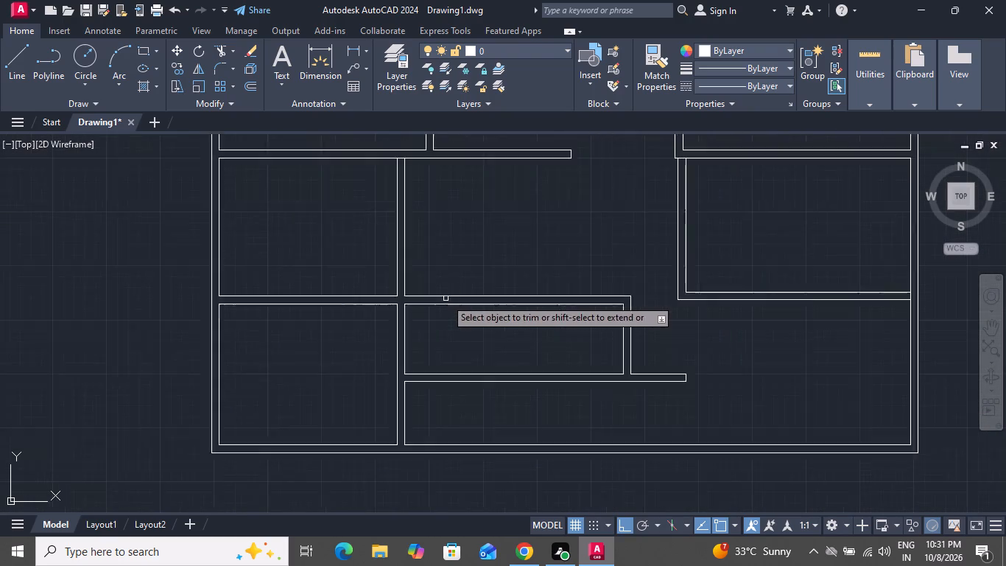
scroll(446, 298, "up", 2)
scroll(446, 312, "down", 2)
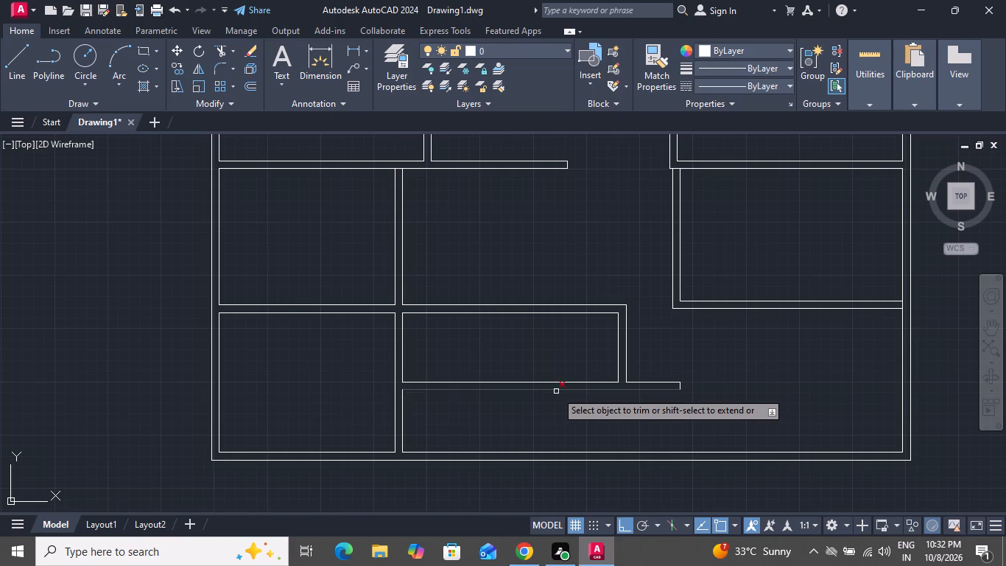
End the Trim command.
scroll(556, 391, "down", 2)
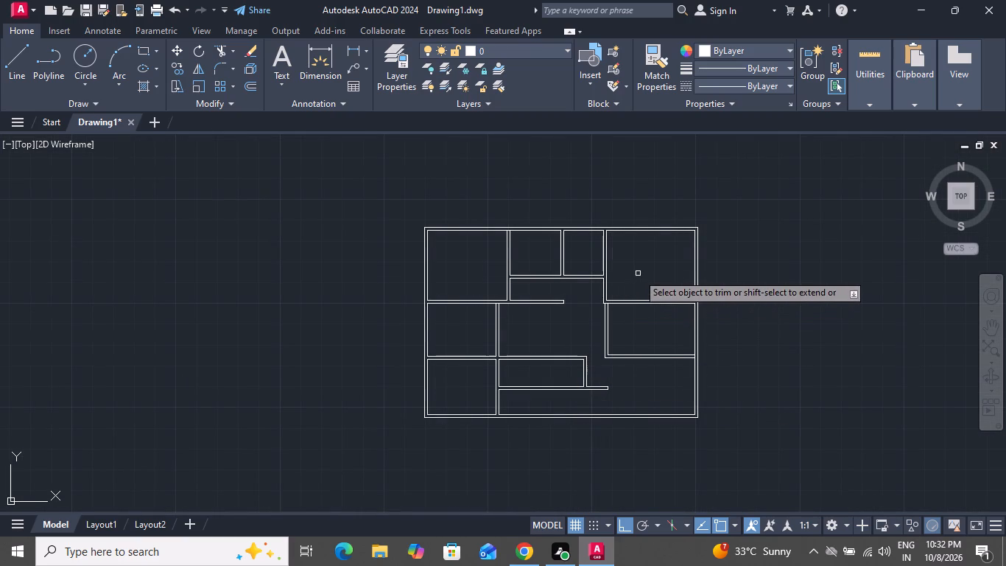
right_click(638, 273)
left_click(653, 299)
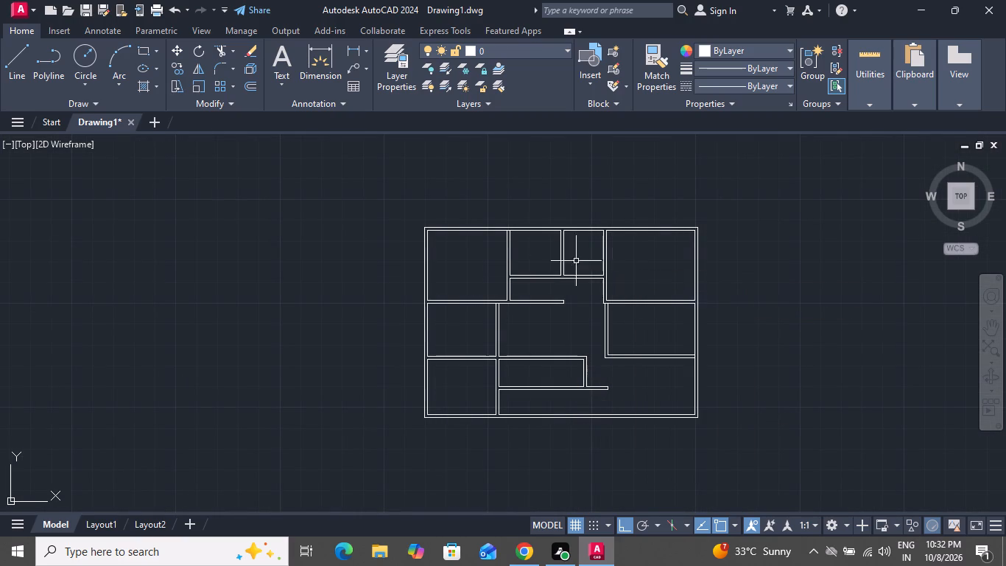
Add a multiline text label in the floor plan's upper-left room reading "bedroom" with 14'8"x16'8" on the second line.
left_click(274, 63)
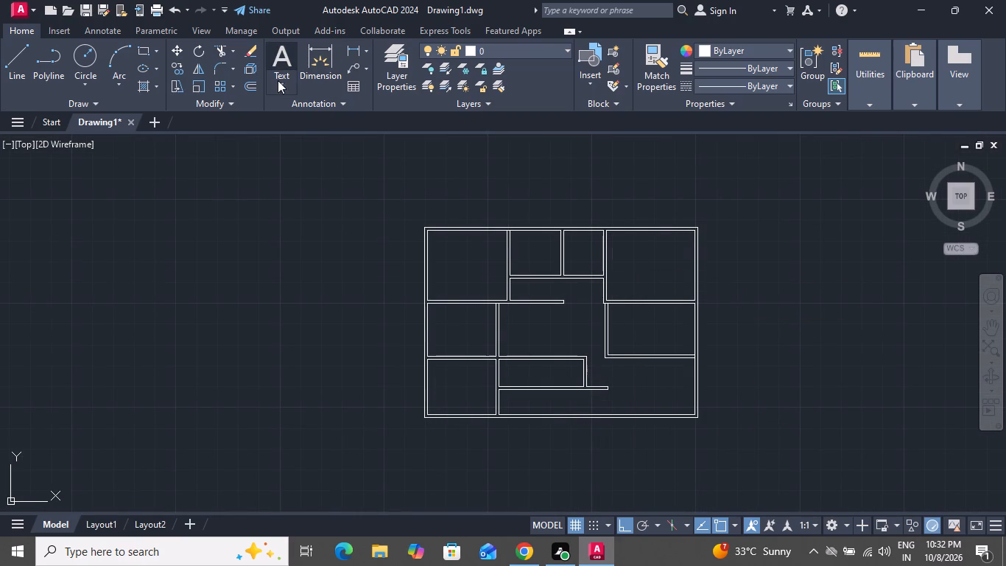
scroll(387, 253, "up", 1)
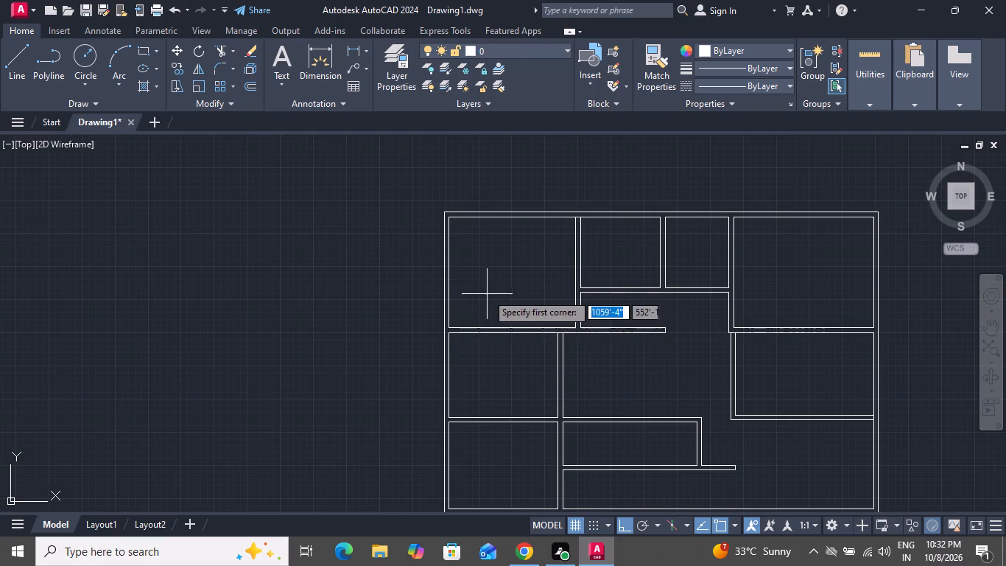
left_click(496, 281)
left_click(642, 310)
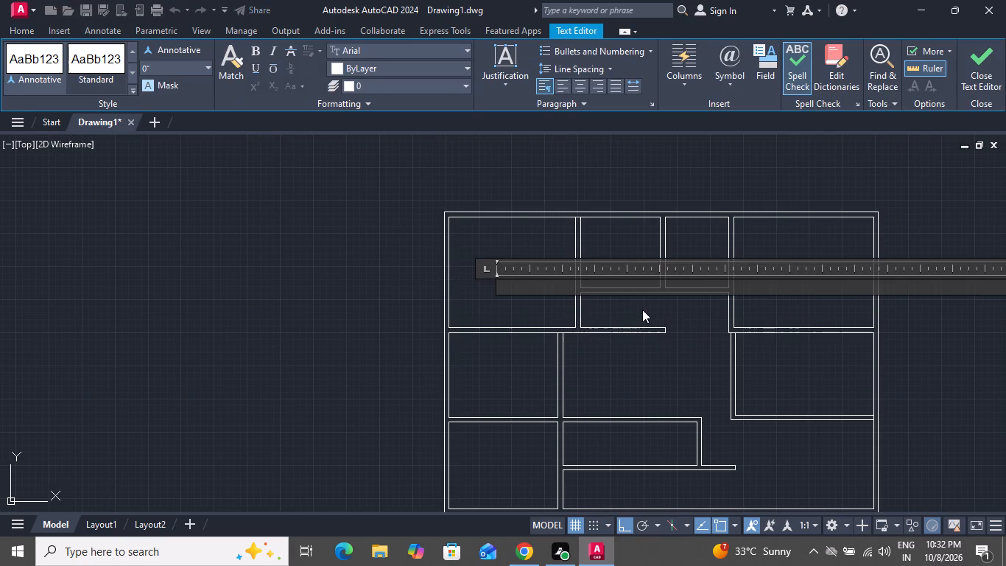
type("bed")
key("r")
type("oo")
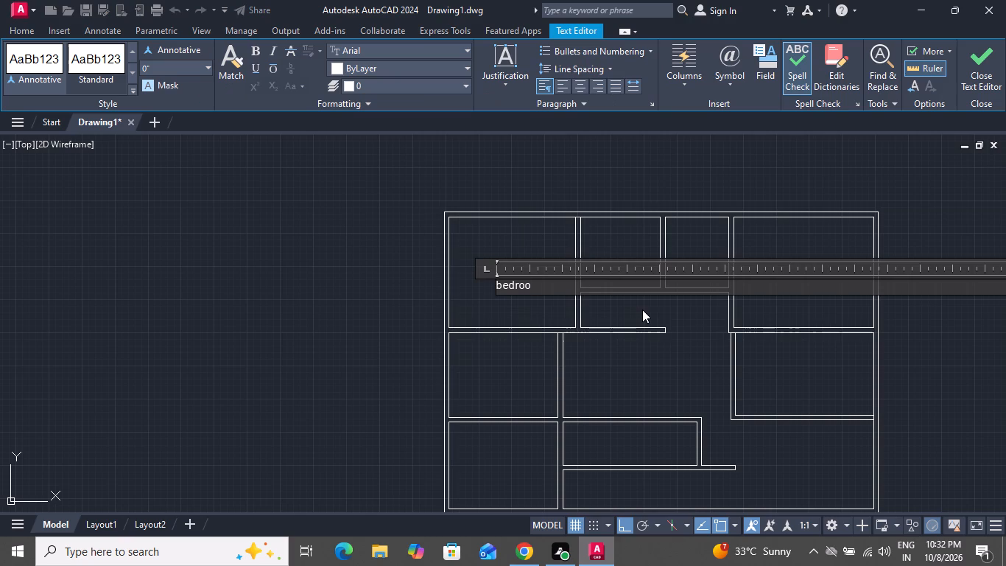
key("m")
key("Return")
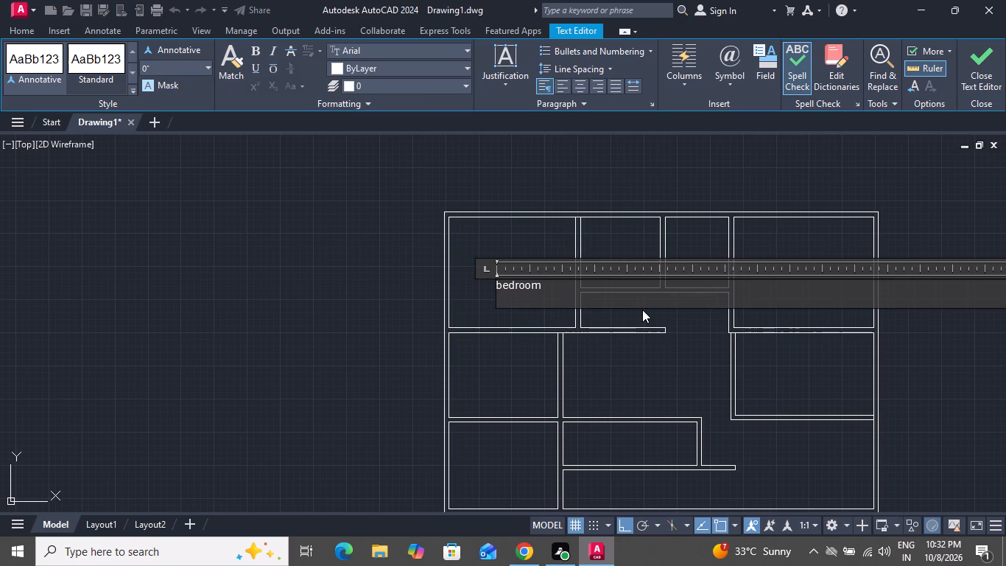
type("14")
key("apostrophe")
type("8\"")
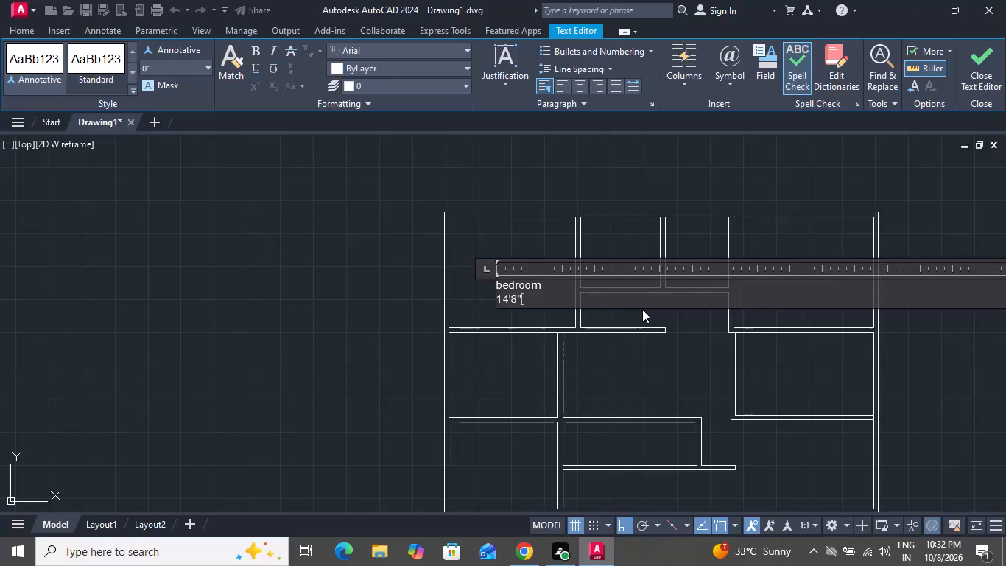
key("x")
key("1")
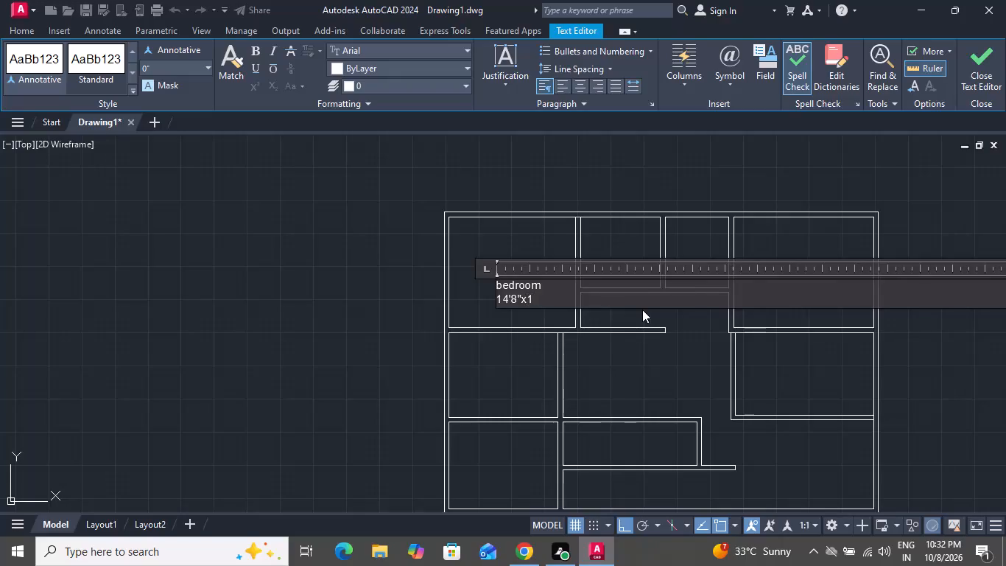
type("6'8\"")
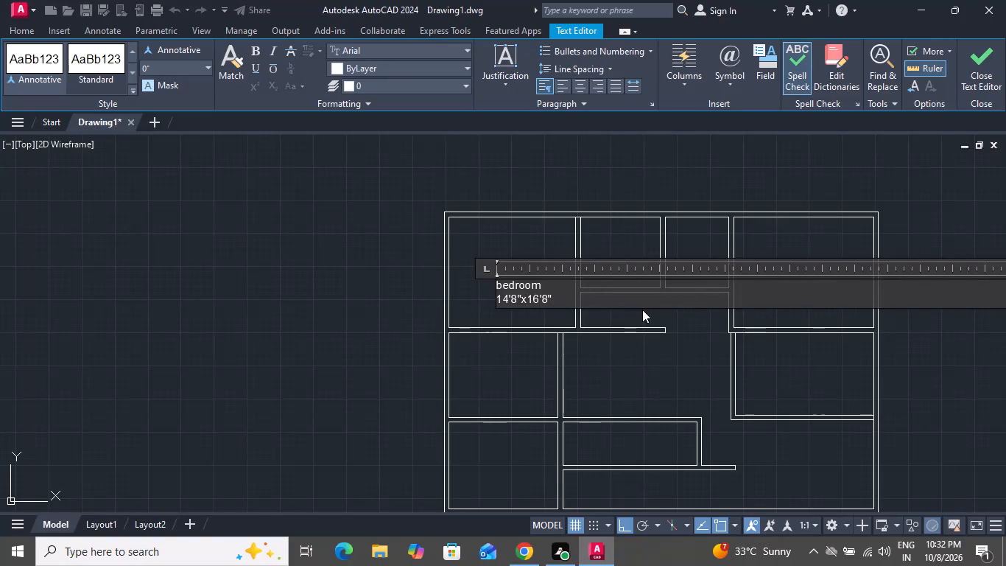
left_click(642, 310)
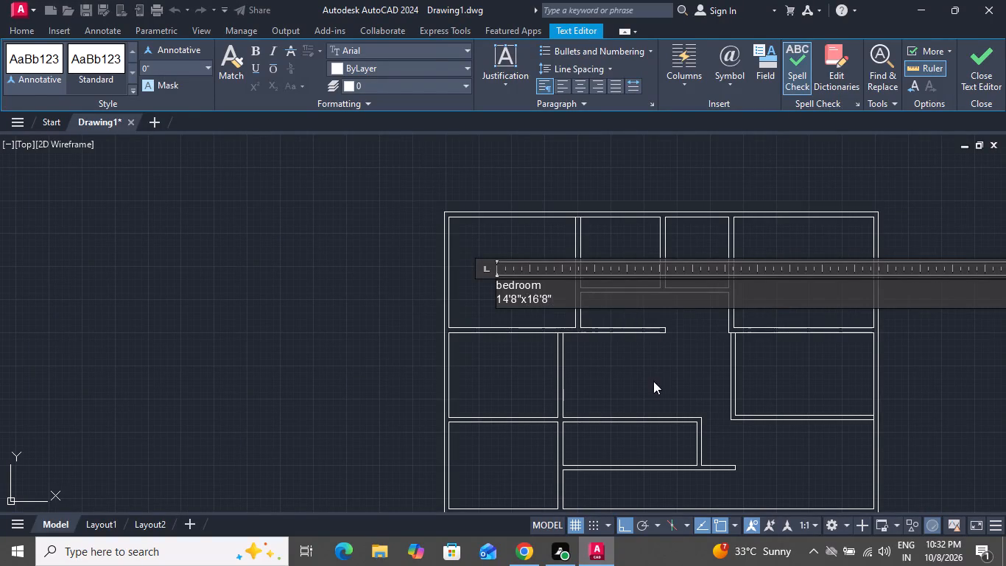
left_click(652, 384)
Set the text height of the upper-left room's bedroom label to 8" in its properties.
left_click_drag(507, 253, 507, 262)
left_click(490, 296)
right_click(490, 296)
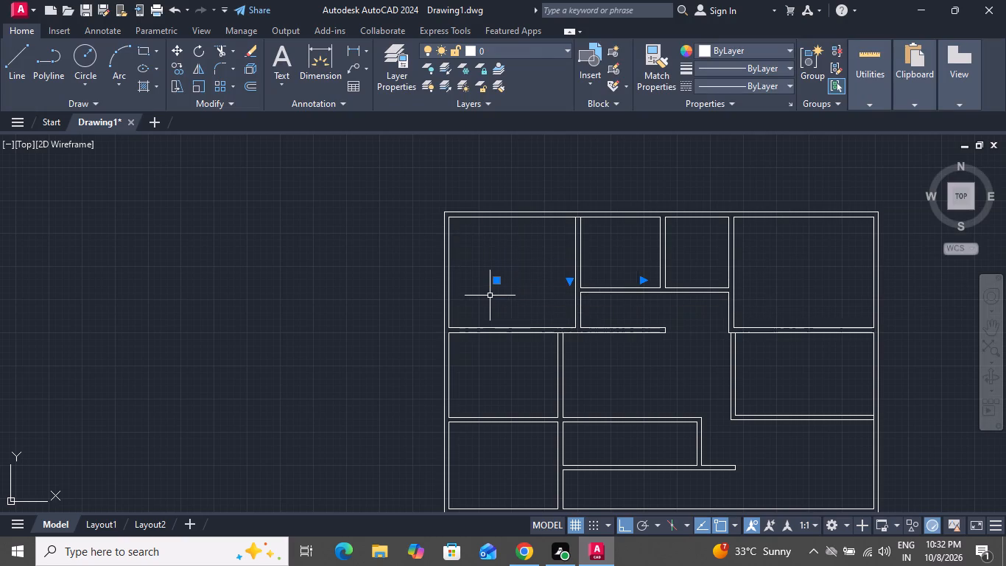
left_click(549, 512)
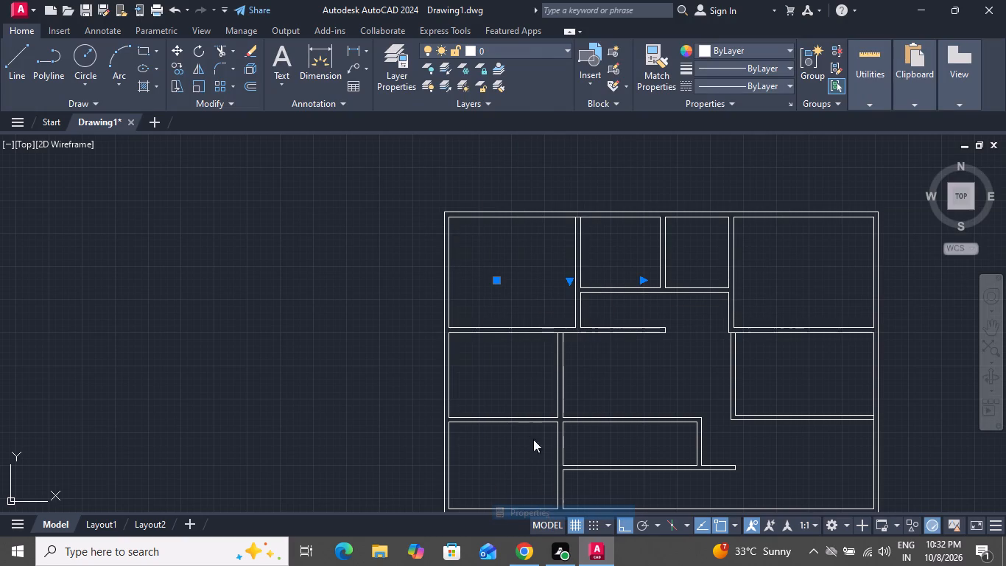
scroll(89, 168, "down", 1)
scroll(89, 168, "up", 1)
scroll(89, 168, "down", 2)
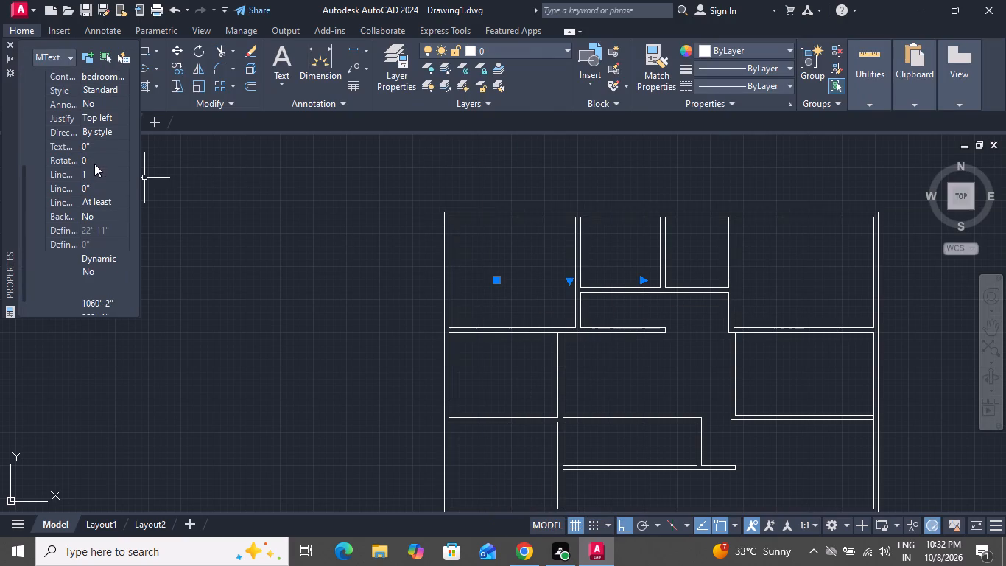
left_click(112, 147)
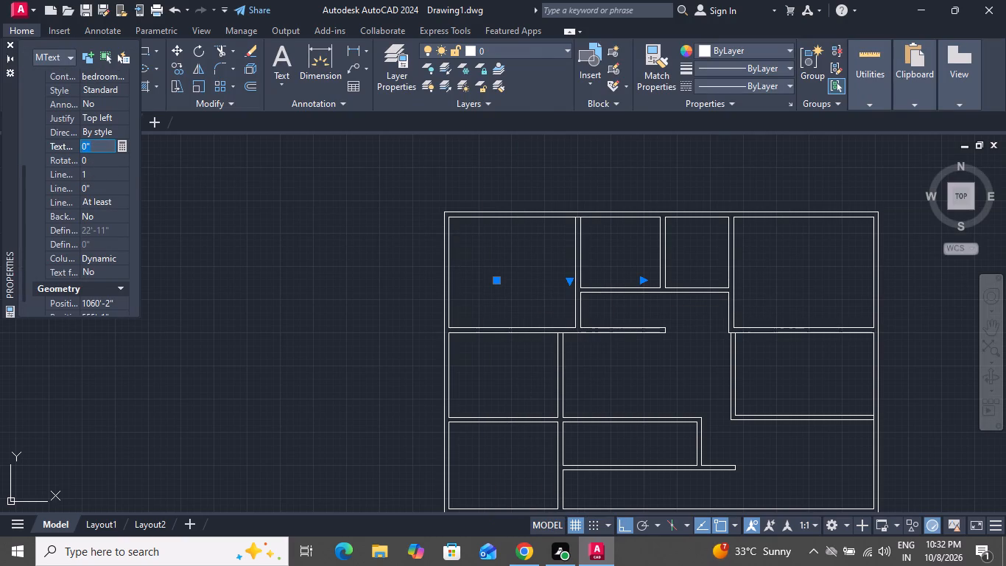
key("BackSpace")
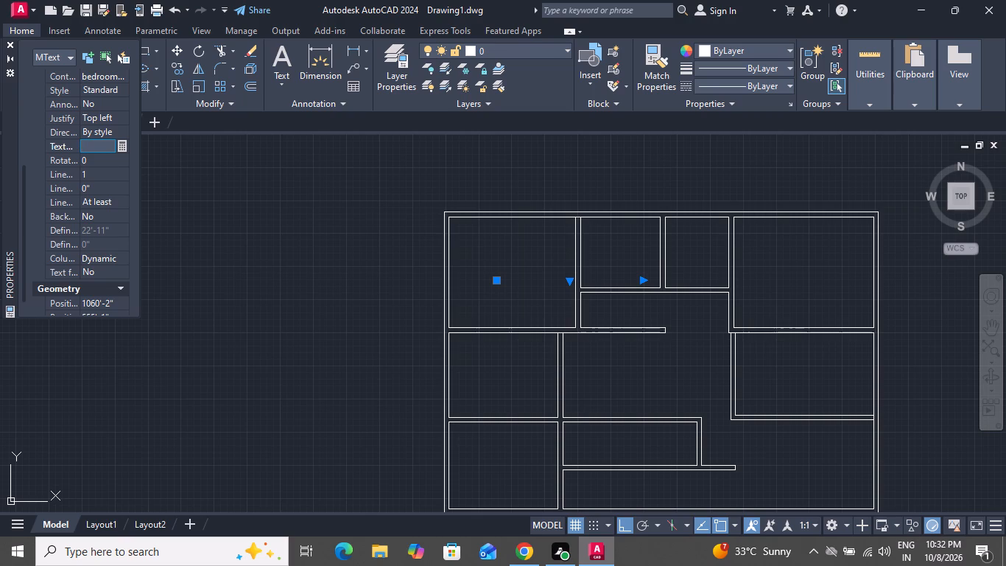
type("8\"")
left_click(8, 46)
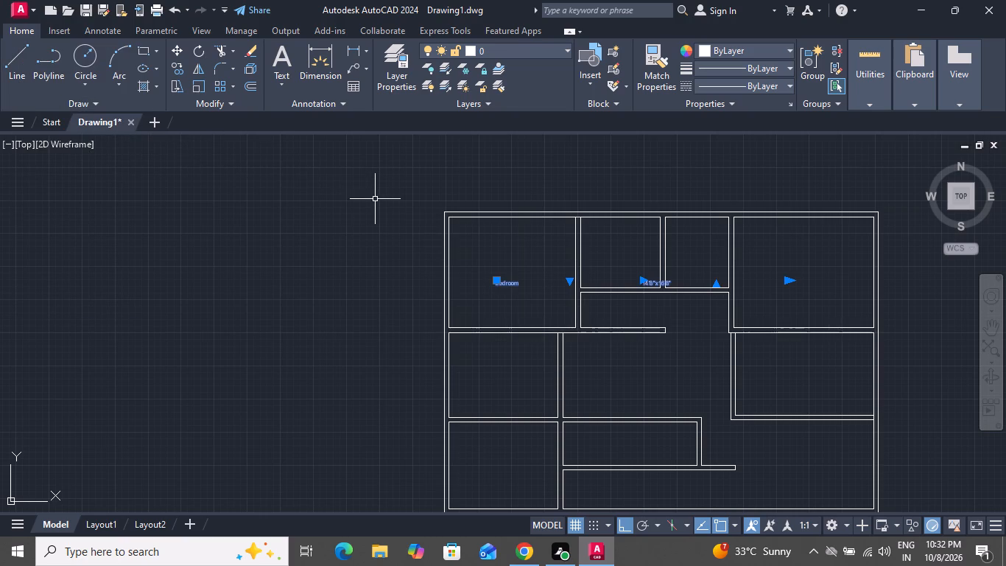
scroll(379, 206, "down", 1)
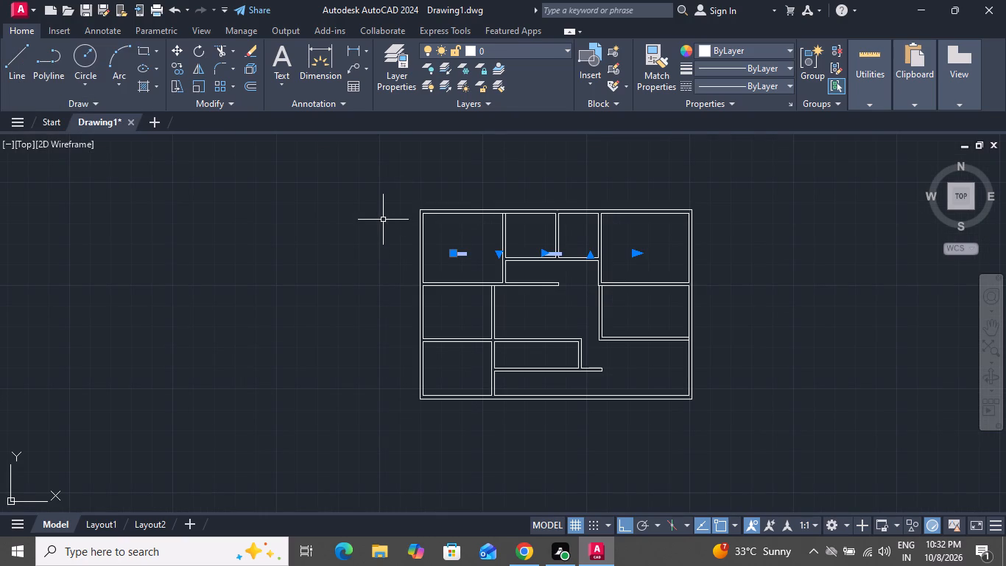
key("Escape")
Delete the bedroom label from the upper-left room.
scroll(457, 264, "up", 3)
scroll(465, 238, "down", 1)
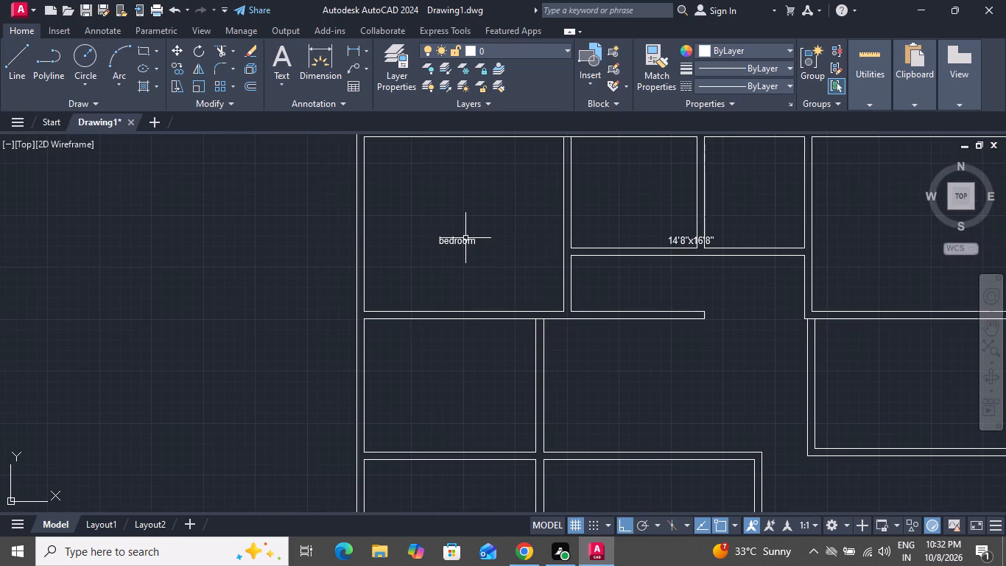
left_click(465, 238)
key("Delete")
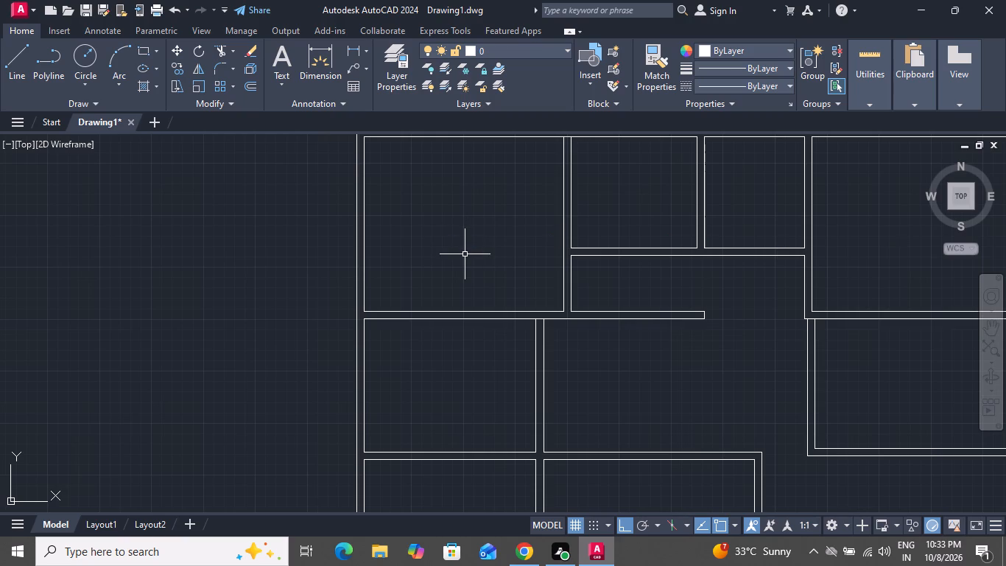
Add a new multiline text label in the upper-left room with "bedroom" on the first line and 14'8"x starting the second.
left_click(286, 61)
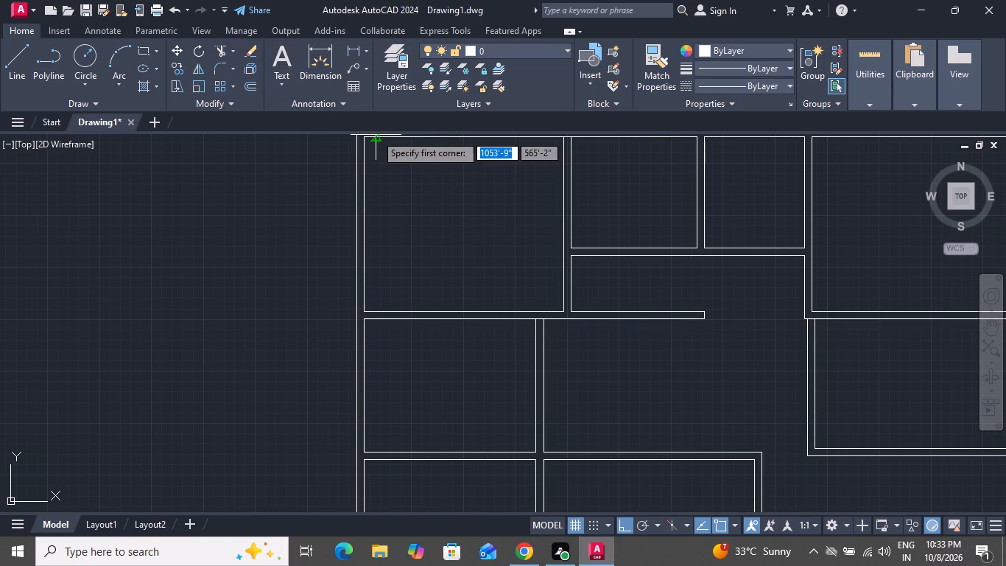
left_click(394, 200)
left_click(612, 241)
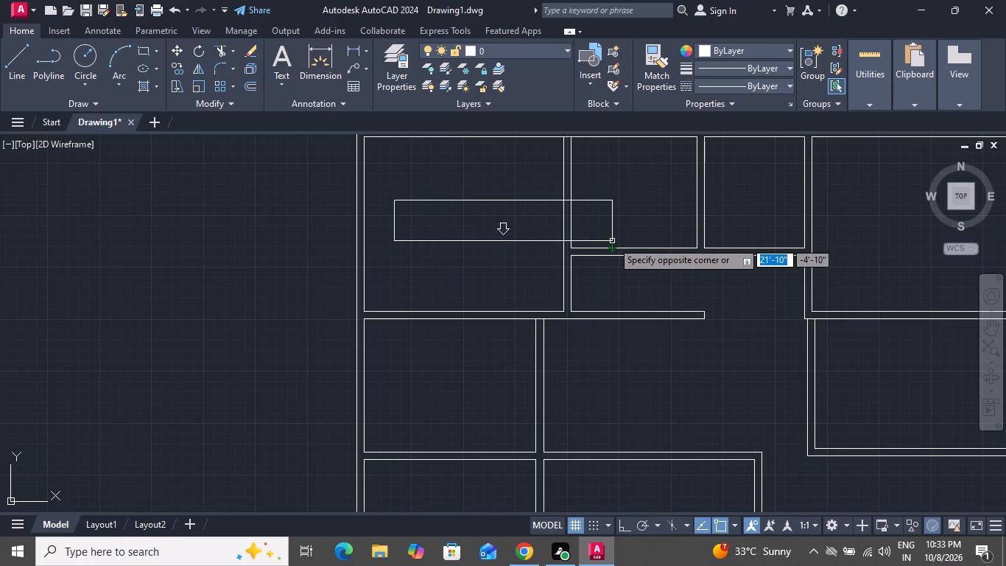
type("bedroom")
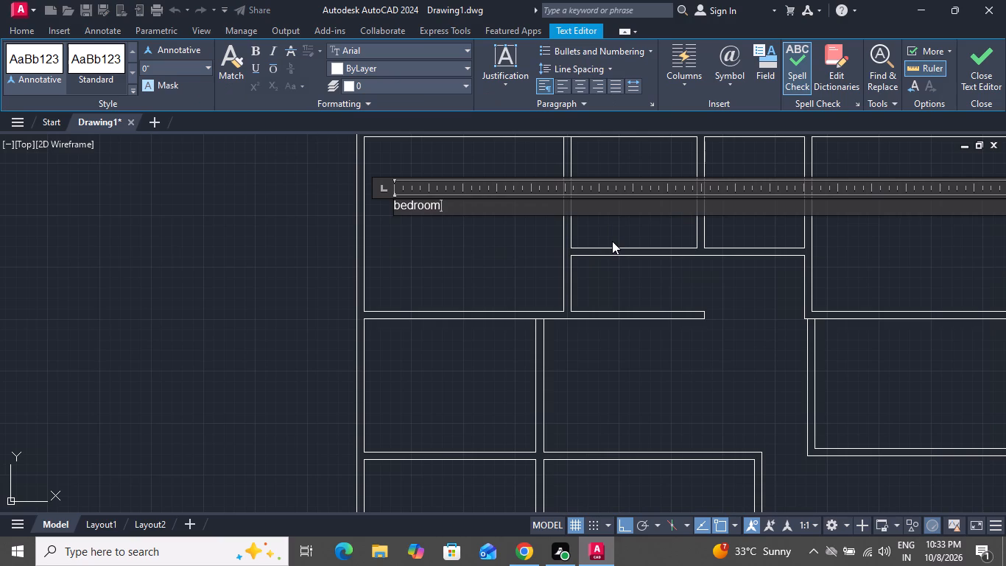
key("Return")
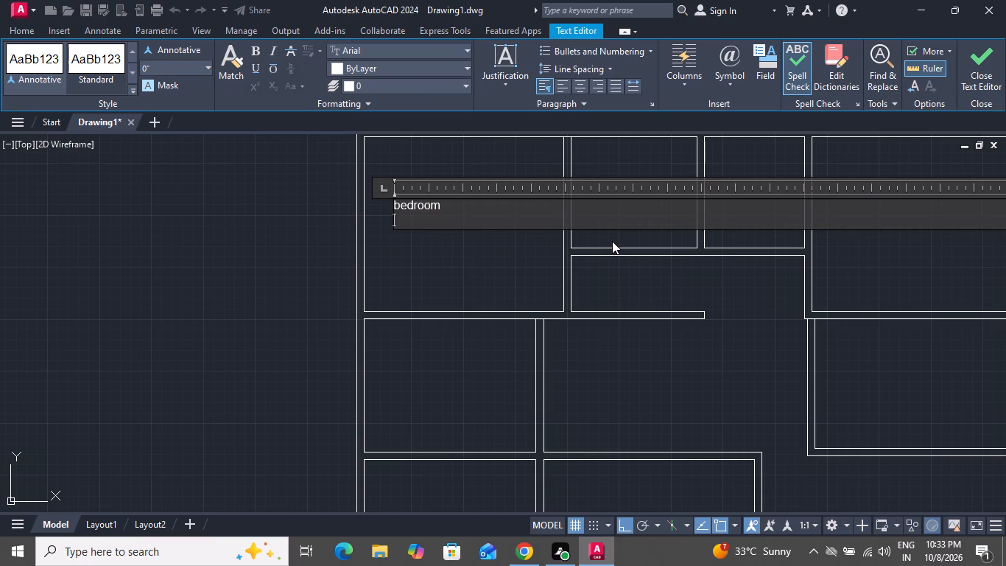
type("14'8\"x")
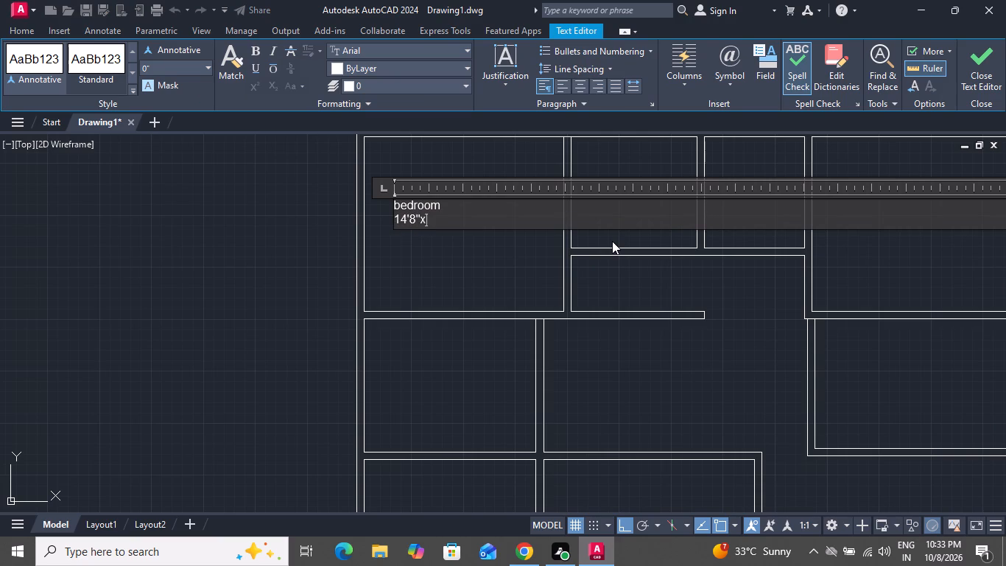
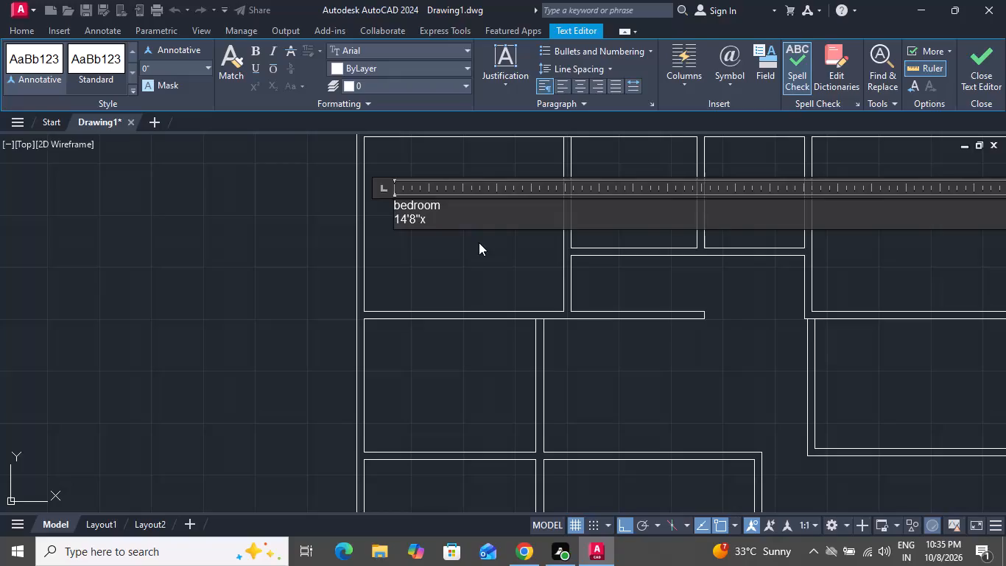
Complete the upper-left room's bedroom label with 16'8" so its second line reads 14'8"x16'8".
key("1")
type("6'8")
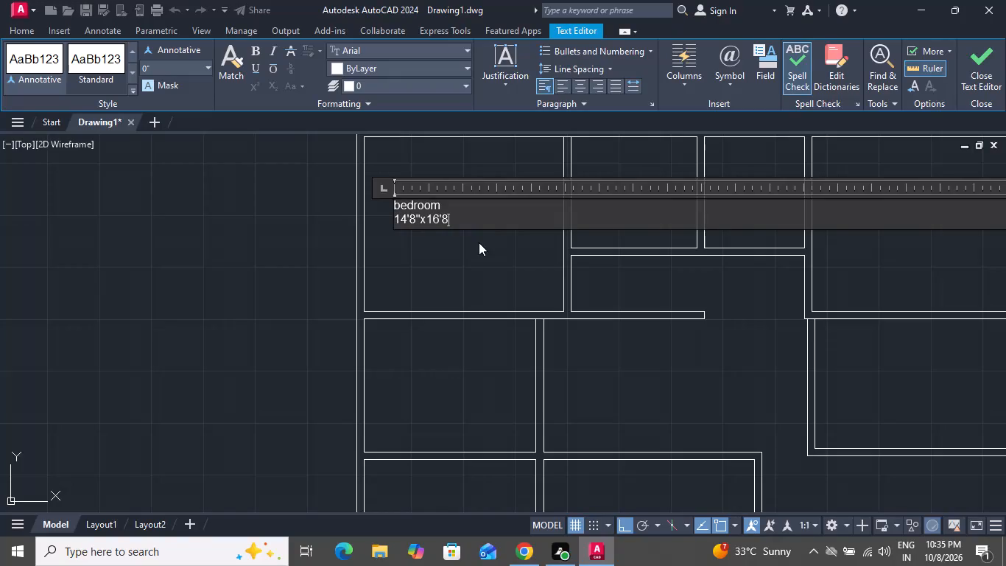
key("shift+quotedbl")
left_click(479, 242)
Set the text height of the upper-left room's bedroom label to 10" in its properties.
left_click(407, 181)
left_click(384, 221)
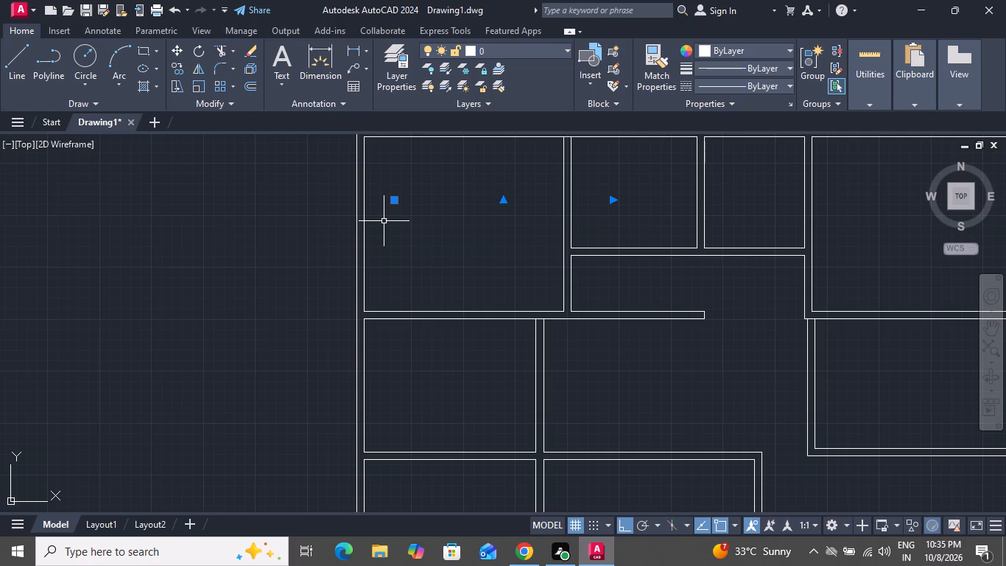
right_click(384, 221)
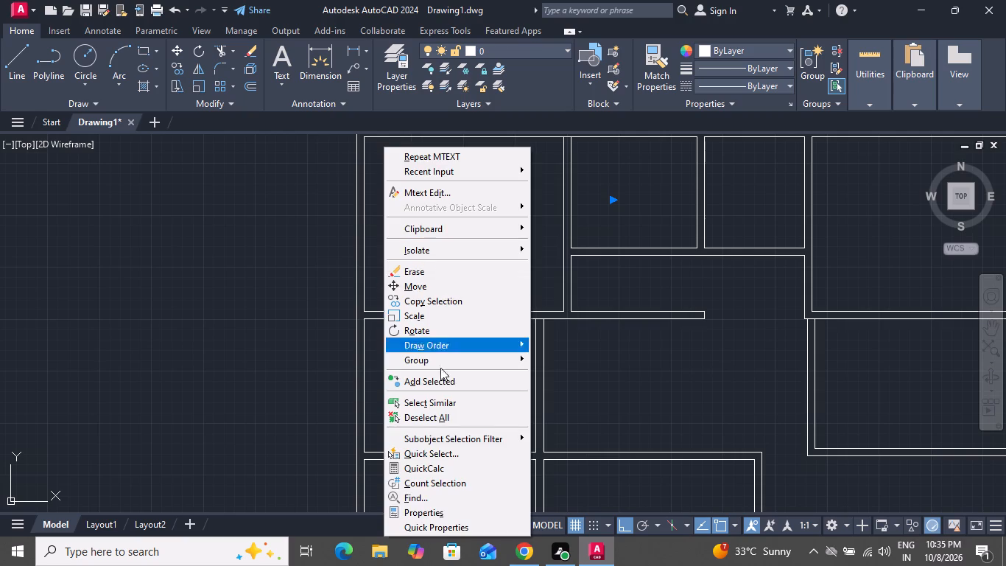
left_click(437, 513)
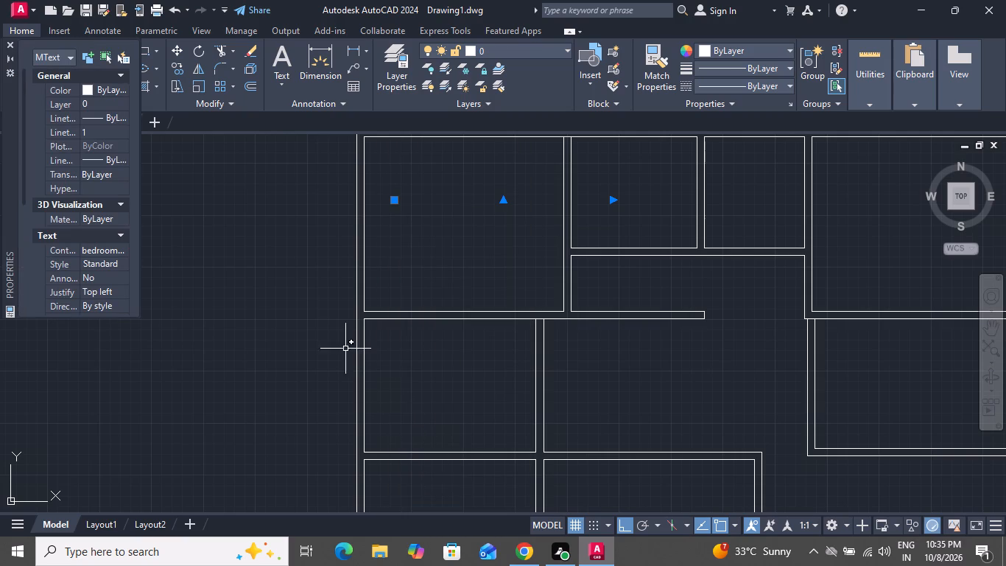
scroll(57, 234, "up", 1)
scroll(57, 234, "down", 1)
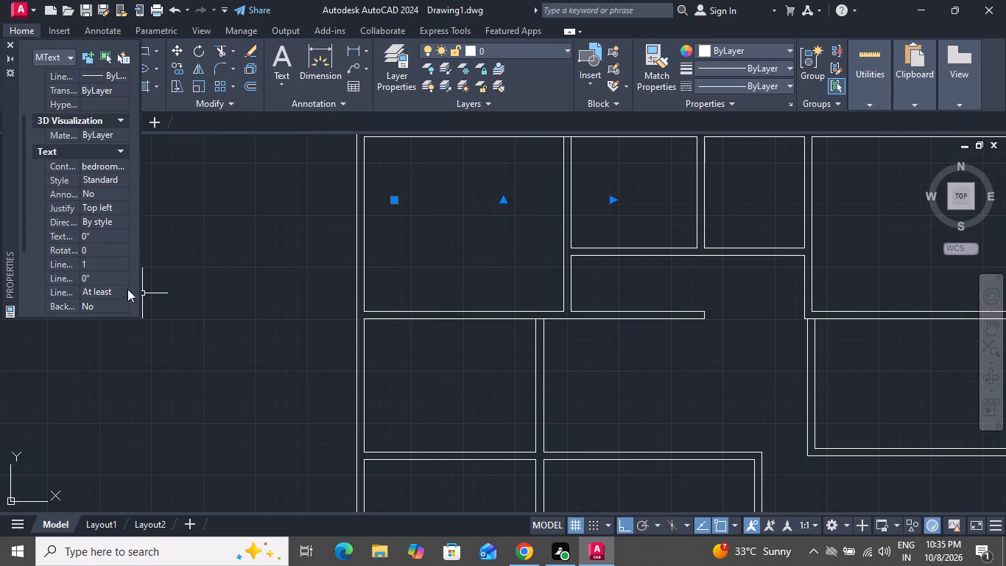
left_click(112, 235)
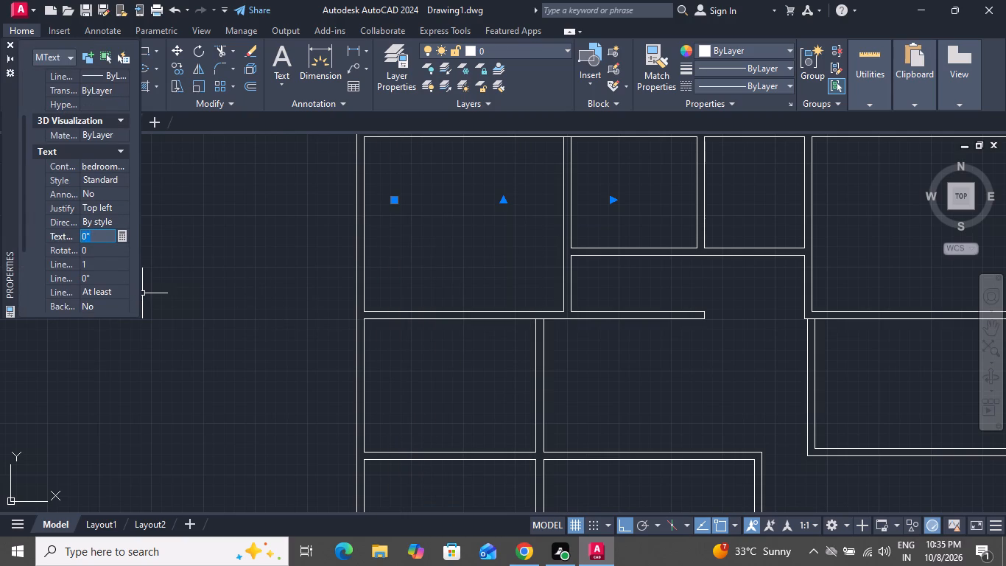
key("BackSpace")
key("BackSpace")
type("10")
key("shift+quotedbl")
left_click(10, 42)
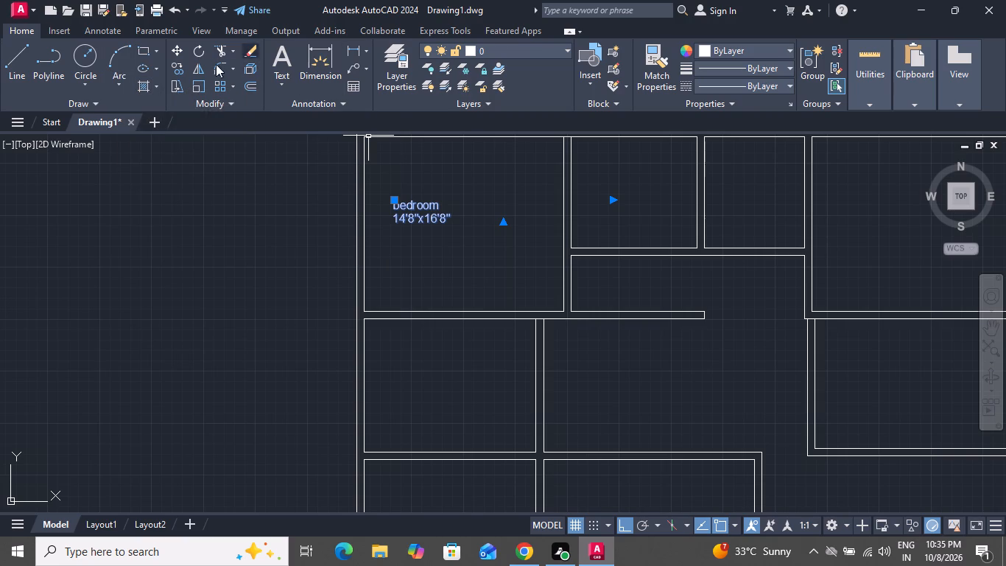
Copy the bedroom label, with Ortho off, into the two small upper rooms, the upper-right room and the narrow space below the small rooms.
left_click(172, 68)
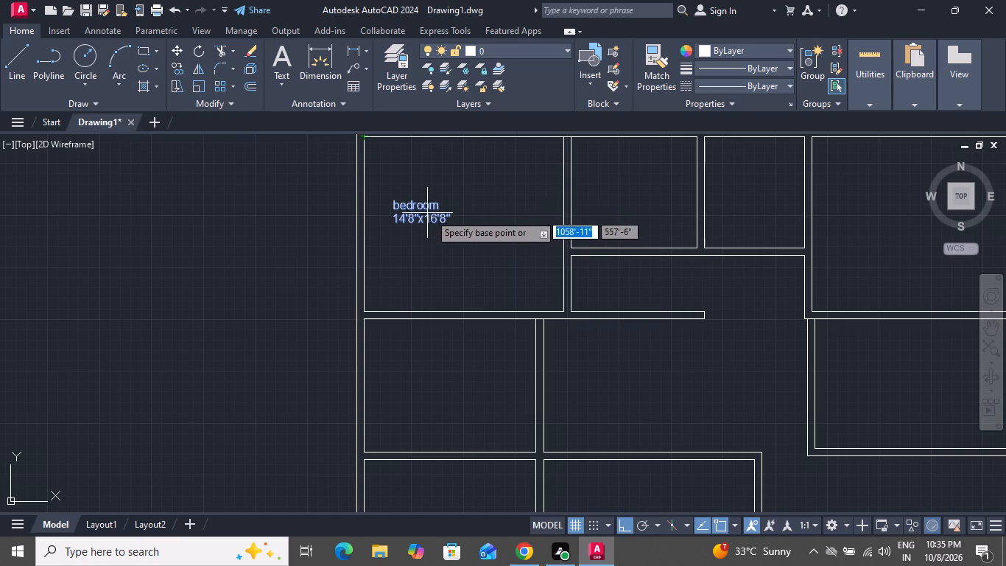
left_click(434, 214)
left_click(625, 181)
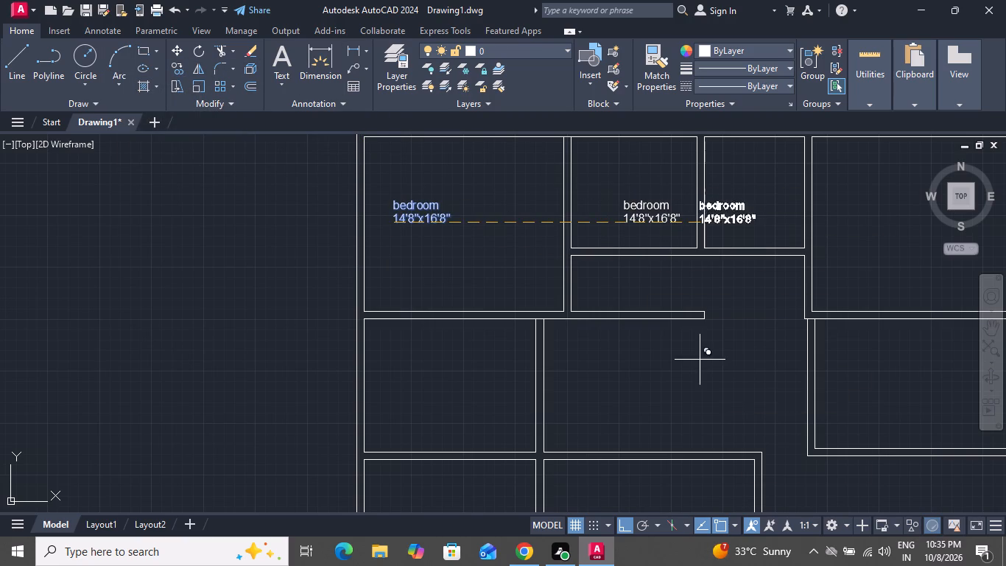
left_click(625, 524)
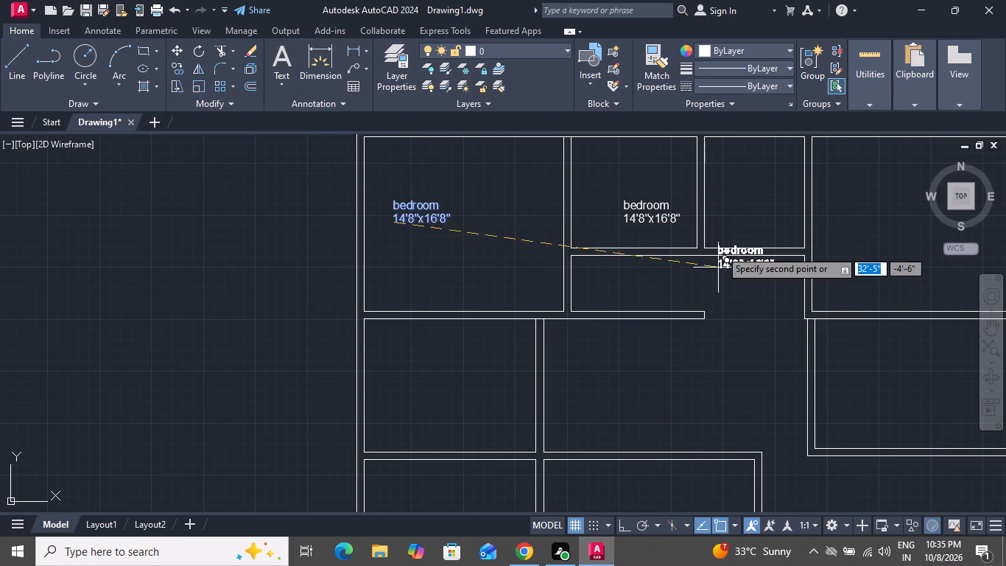
left_click(722, 202)
scroll(550, 385, "down", 3)
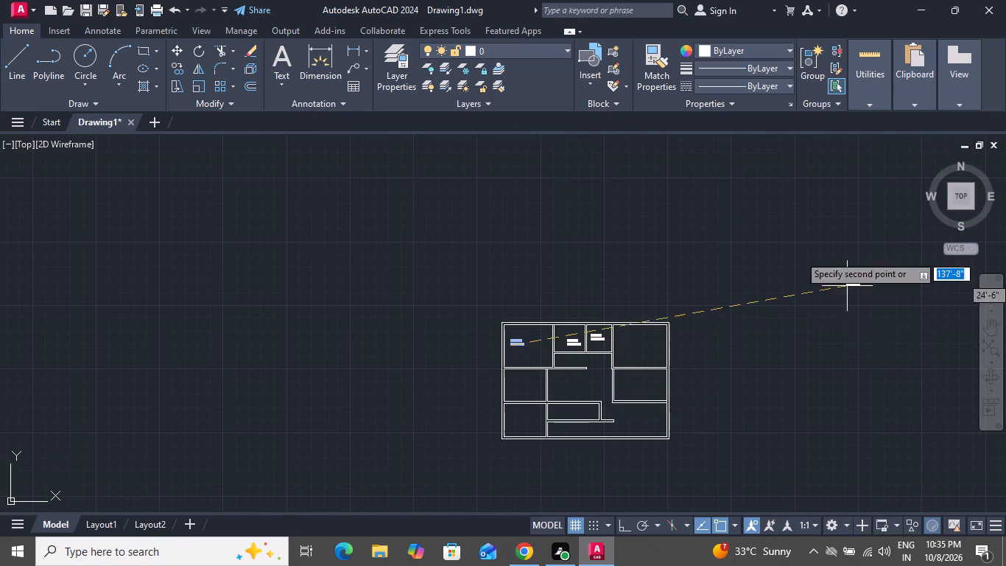
scroll(607, 351, "up", 3)
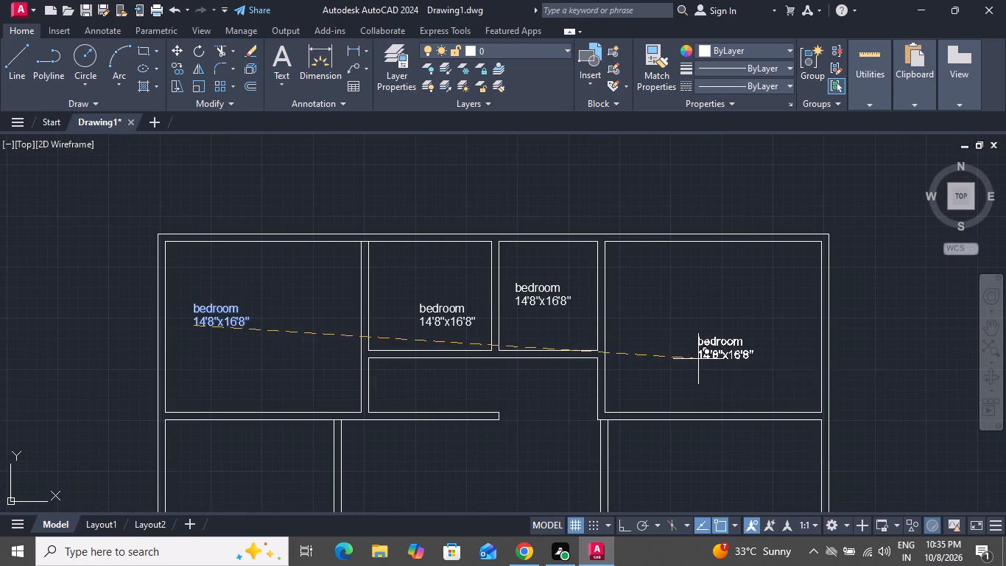
left_click(698, 359)
left_click(406, 387)
Place copies of the bedroom label in the middle-left and middle-right rooms of the plan.
scroll(517, 349, "up", 1)
scroll(517, 349, "down", 2)
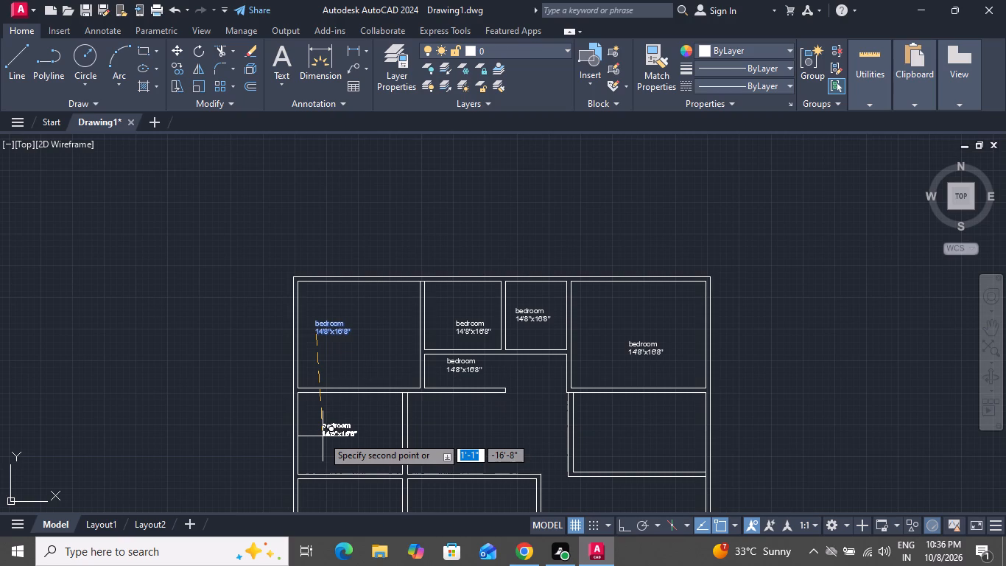
scroll(328, 431, "down", 1)
scroll(328, 431, "up", 1)
scroll(347, 419, "down", 1)
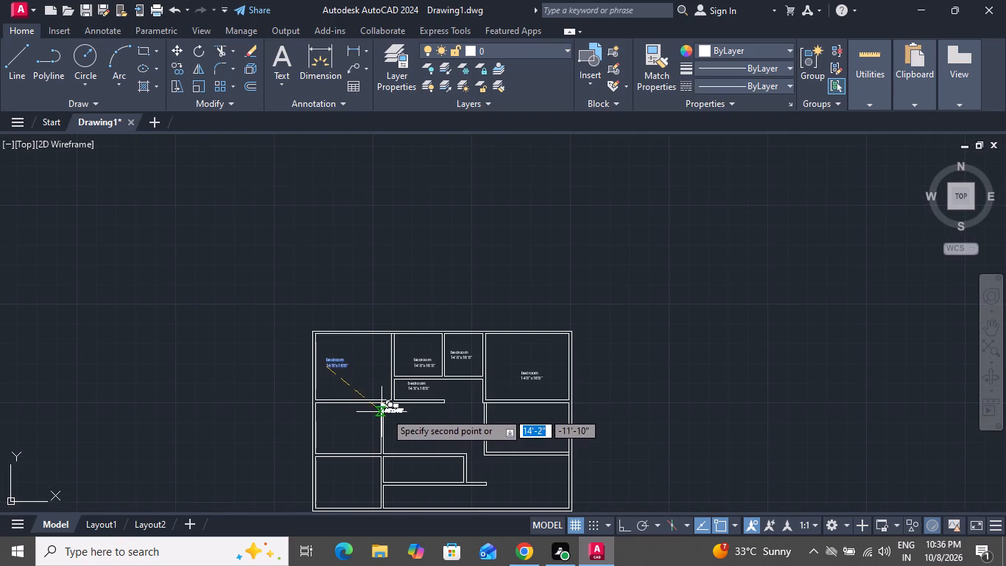
left_click(350, 437)
left_click(535, 436)
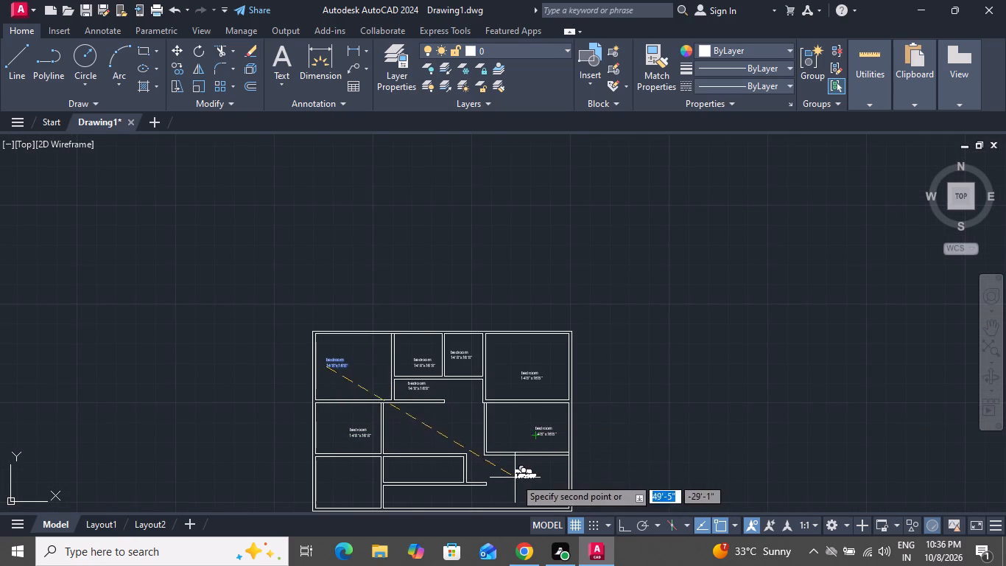
Place copies of the bedroom label in the lower-left room and the small enclosed room beside it.
scroll(449, 467, "up", 1)
scroll(470, 399, "up", 1)
scroll(470, 399, "down", 1)
scroll(472, 396, "up", 1)
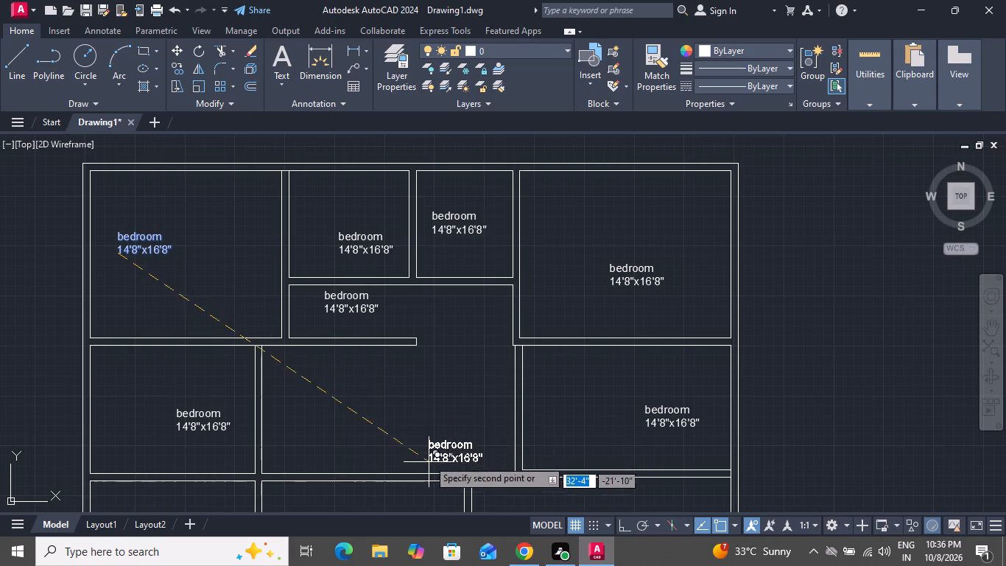
scroll(433, 388, "down", 2)
scroll(328, 450, "up", 3)
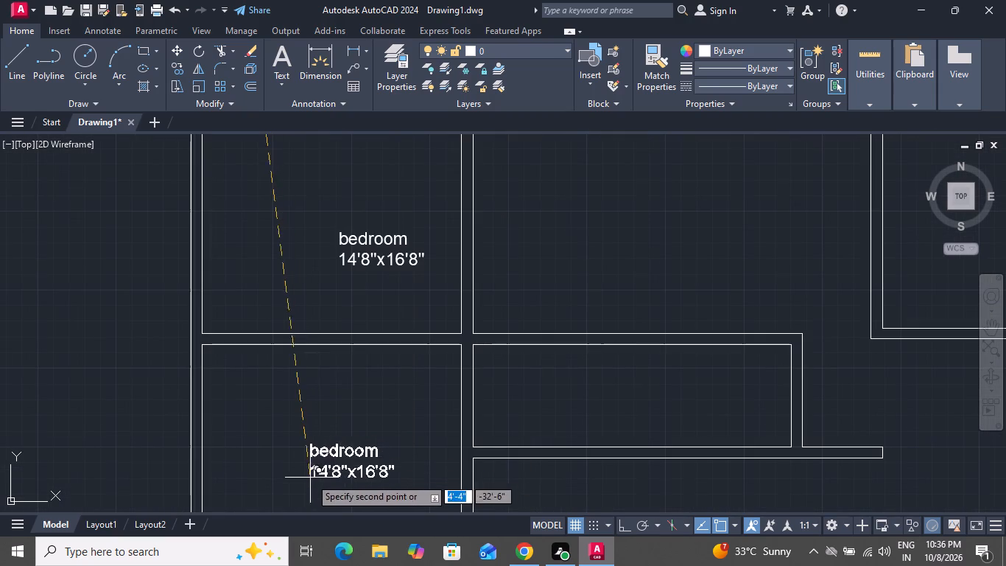
left_click(305, 479)
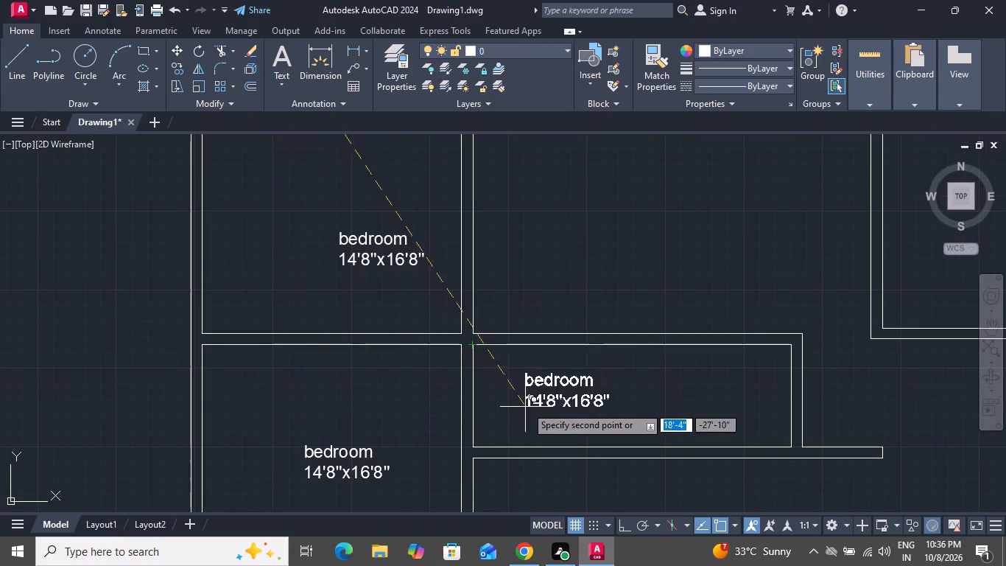
left_click(552, 405)
Place copies of the bedroom label in the bottom strip, the lower-right space and the central hall, and finish copying.
scroll(577, 265, "up", 1)
scroll(578, 261, "down", 1)
scroll(678, 300, "down", 2)
scroll(676, 284, "up", 1)
scroll(676, 282, "down", 1)
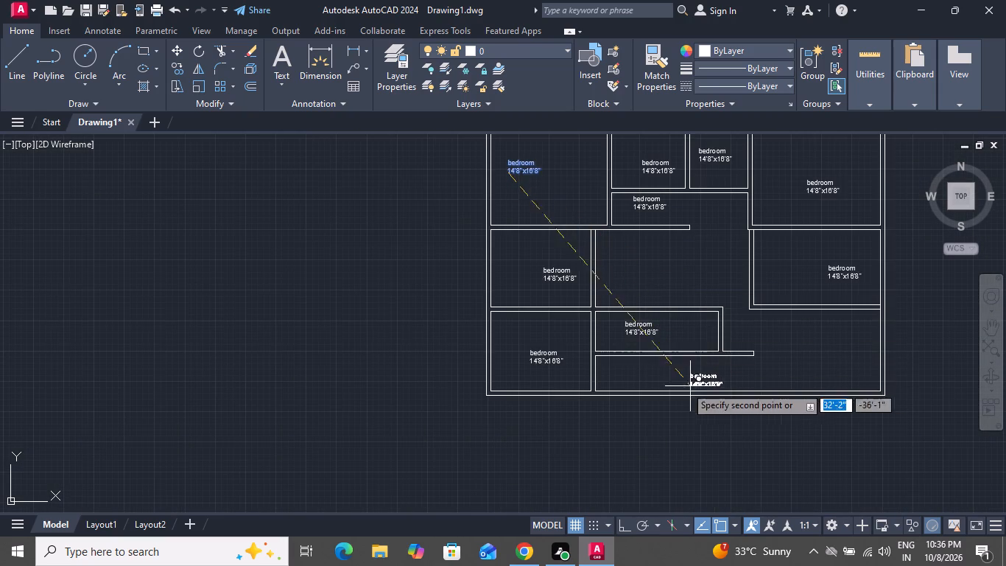
left_click(635, 380)
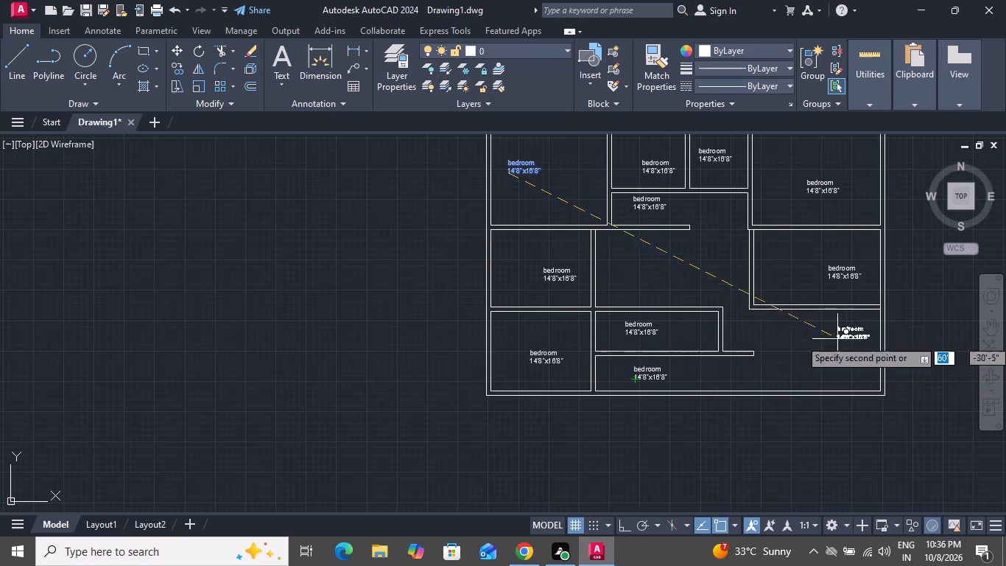
left_click(802, 339)
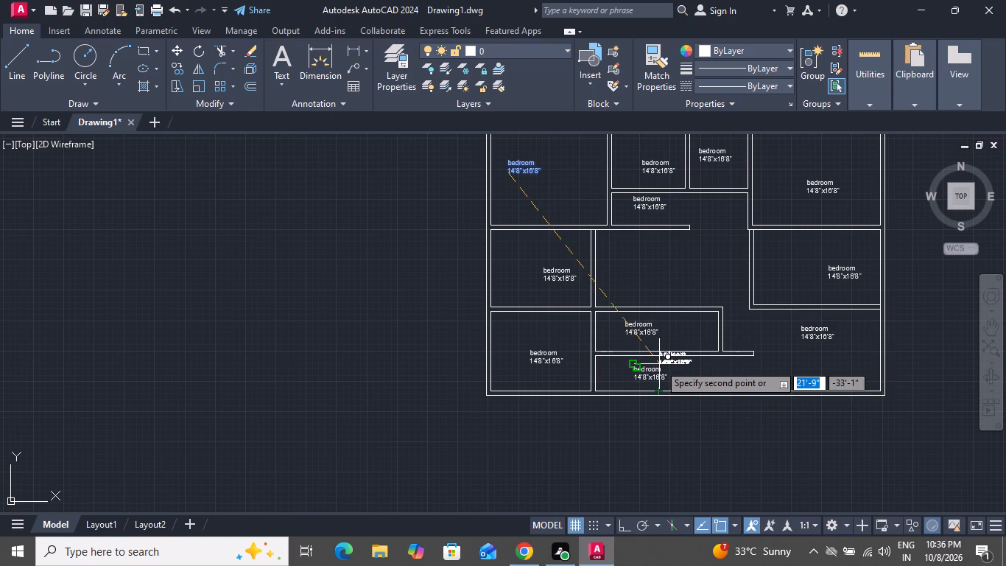
left_click(686, 289)
right_click(686, 287)
left_click(716, 312)
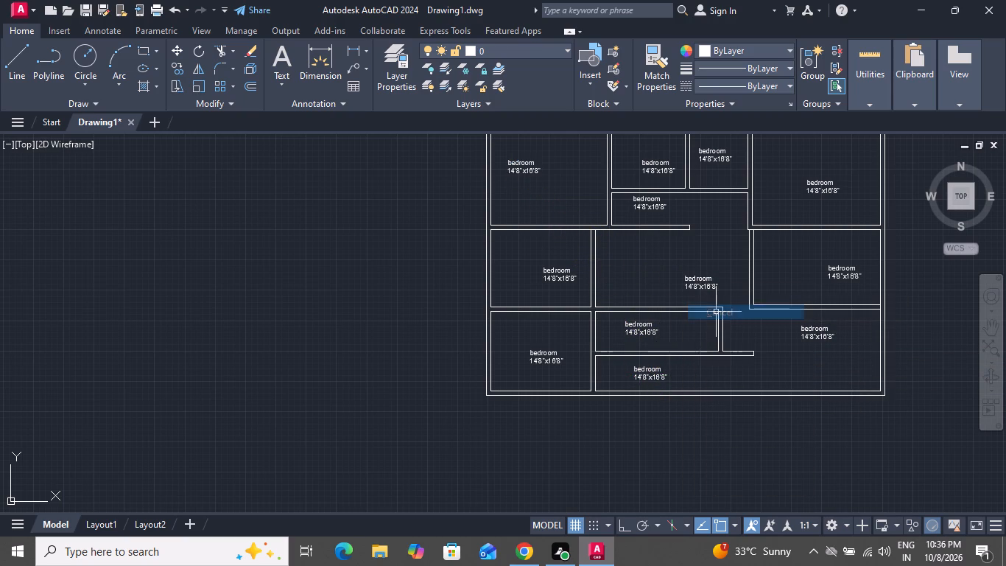
Extend the upper line of the wall between the middle-left and lower-left rooms across the vertical partition's gap.
key("w")
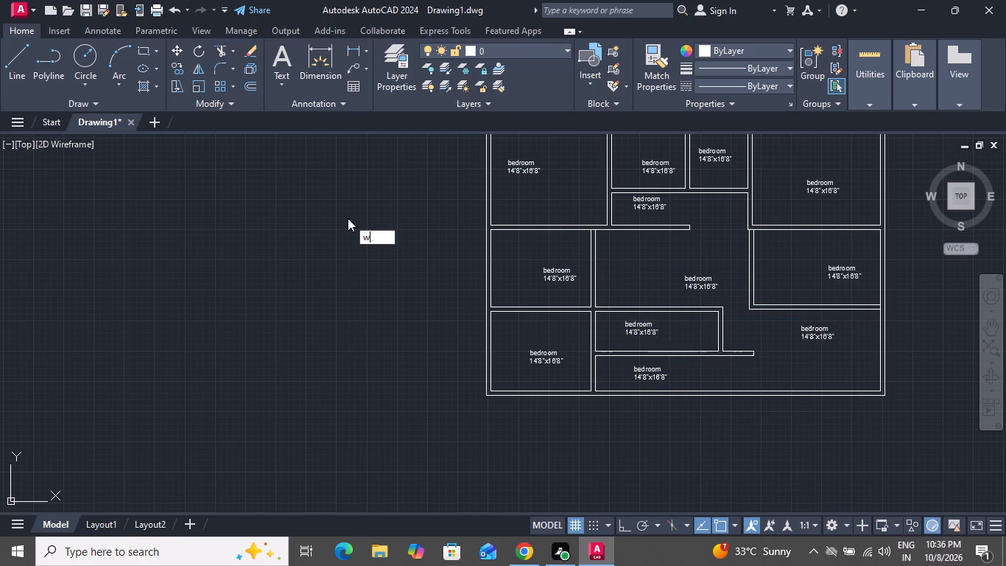
key("BackSpace")
type("ex")
key("space")
key("space")
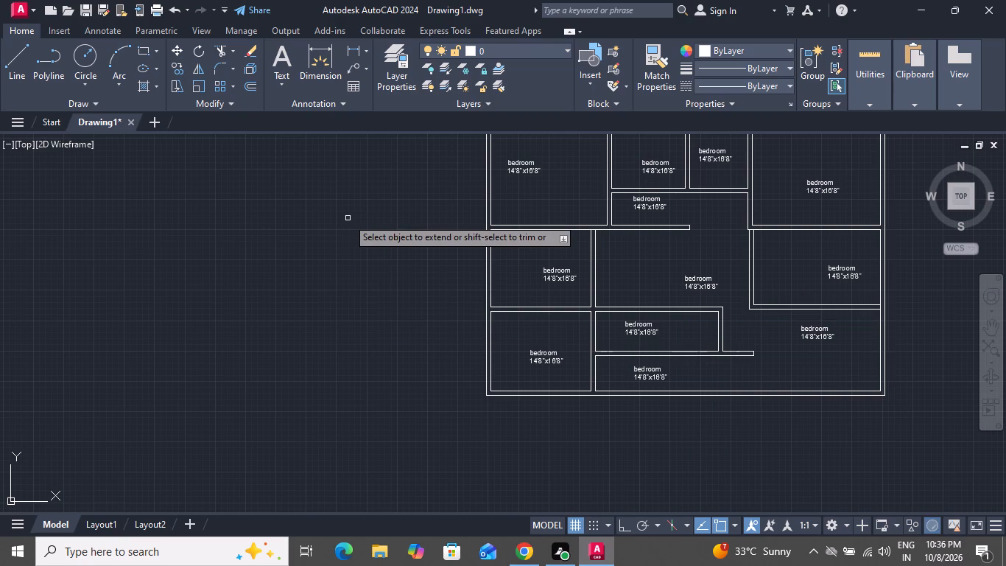
scroll(587, 311, "up", 3)
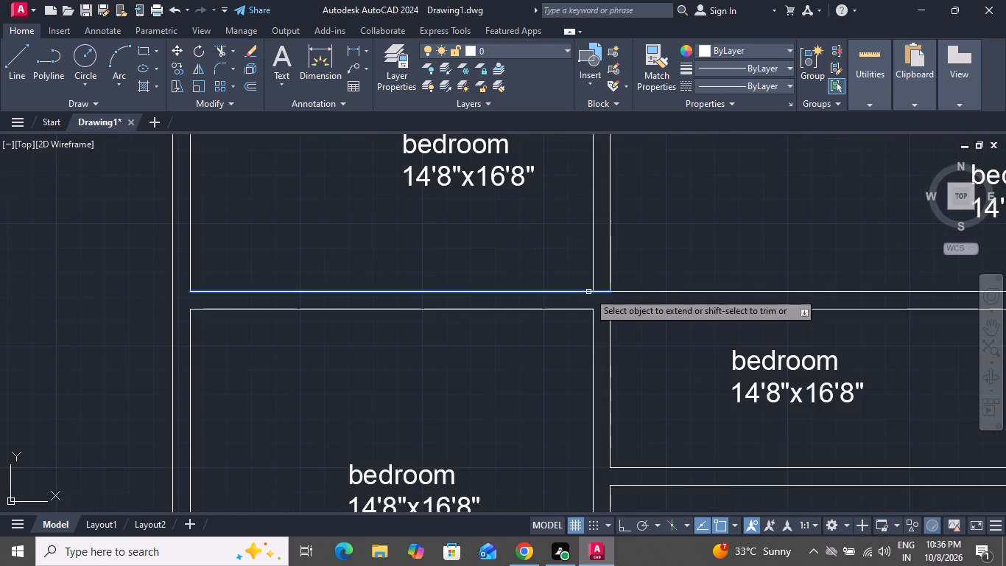
left_click(588, 290)
right_click(682, 242)
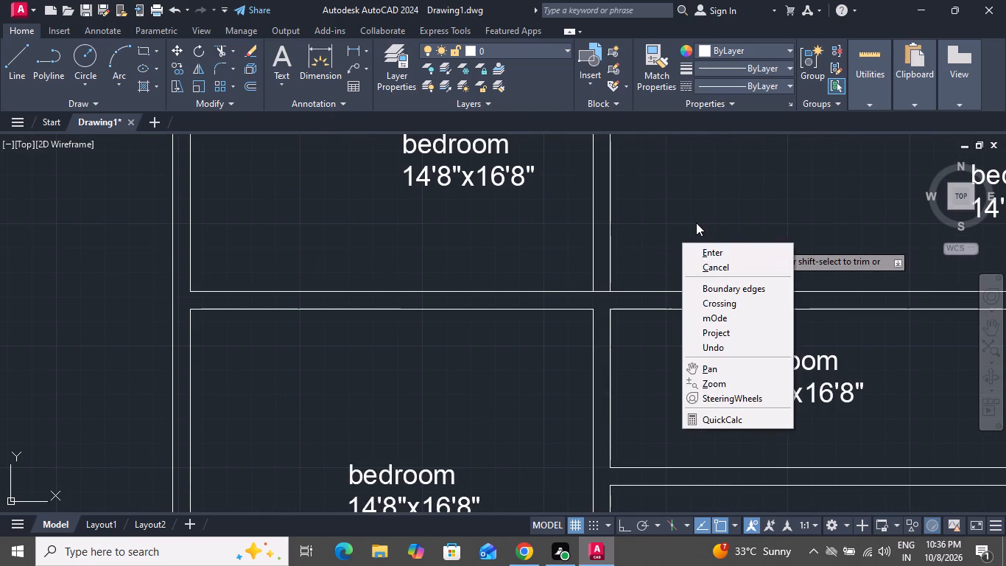
left_click(696, 222)
scroll(724, 250, "down", 3)
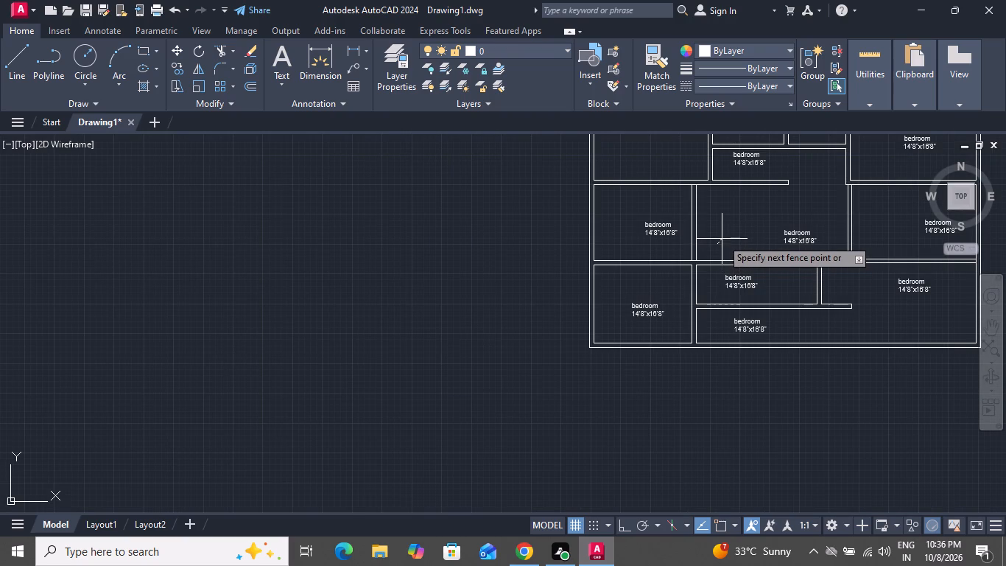
right_click(722, 239)
left_click(726, 262)
Trim away both lines of the vertical partition between the middle-left room and the central hall.
type("tr")
key("space")
key("space")
left_click(727, 241)
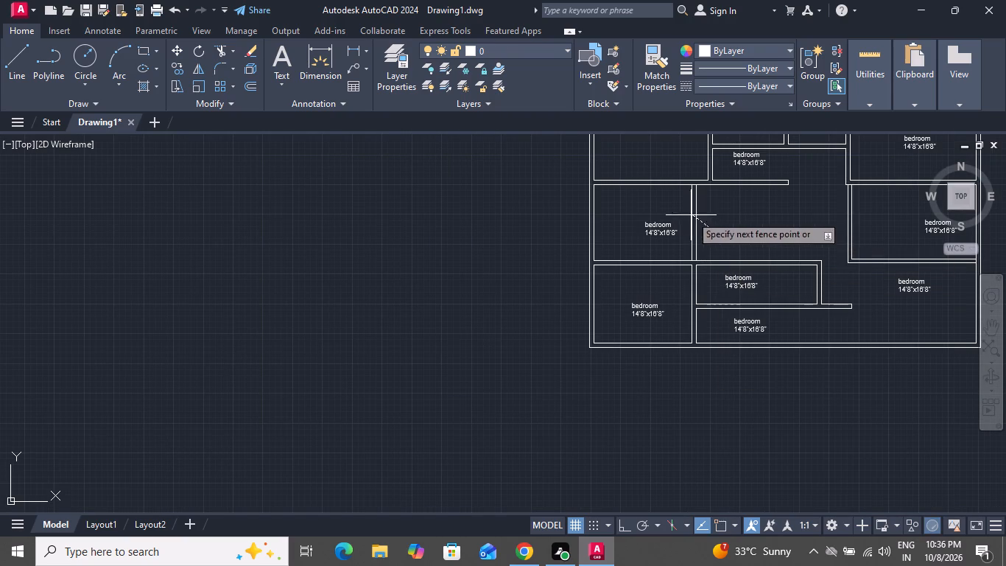
left_click(645, 193)
right_click(716, 224)
left_click(731, 241)
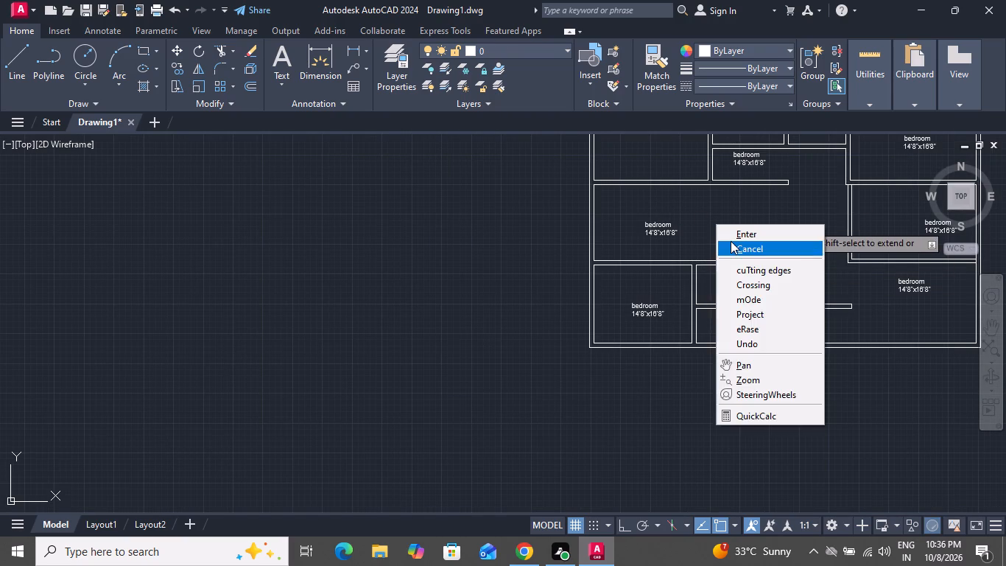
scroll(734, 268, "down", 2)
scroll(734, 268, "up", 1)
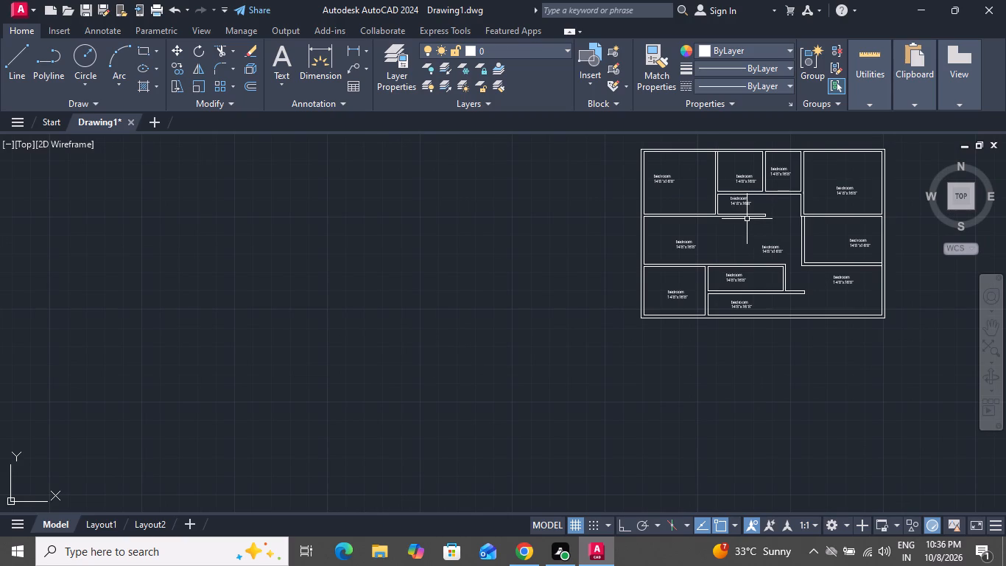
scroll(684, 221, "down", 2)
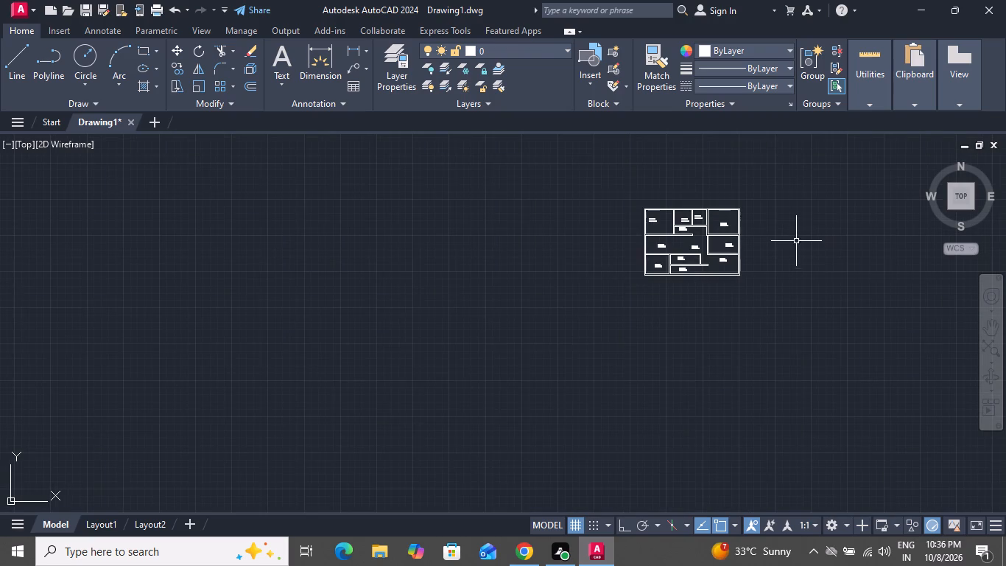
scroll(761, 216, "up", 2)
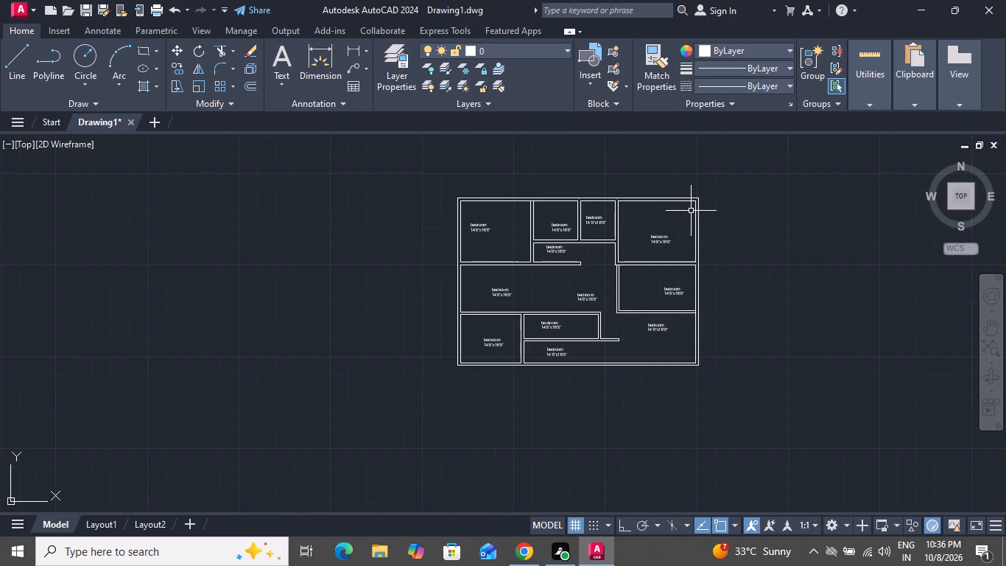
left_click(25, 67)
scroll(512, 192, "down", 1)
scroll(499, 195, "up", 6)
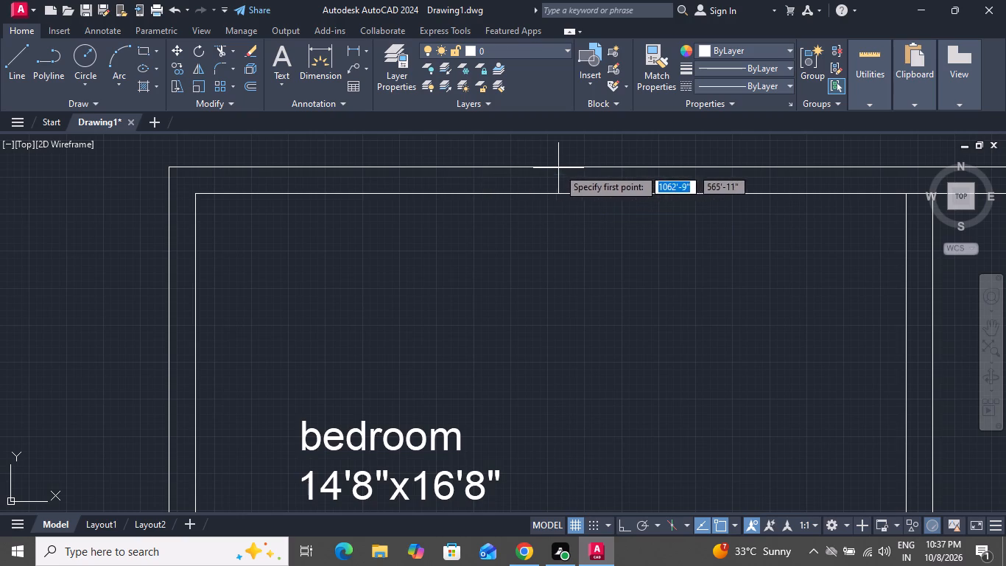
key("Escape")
Trim the top wall's inner line where the partition beside the upper-left bedroom meets the outer wall.
type("tr")
key("space")
key("space")
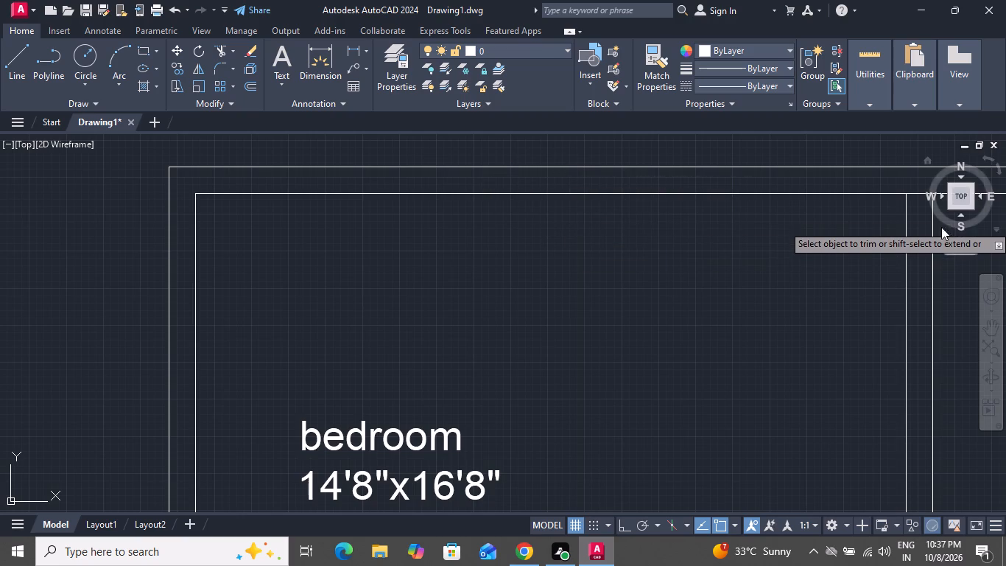
scroll(926, 200, "up", 3)
left_click(891, 201)
left_click(882, 148)
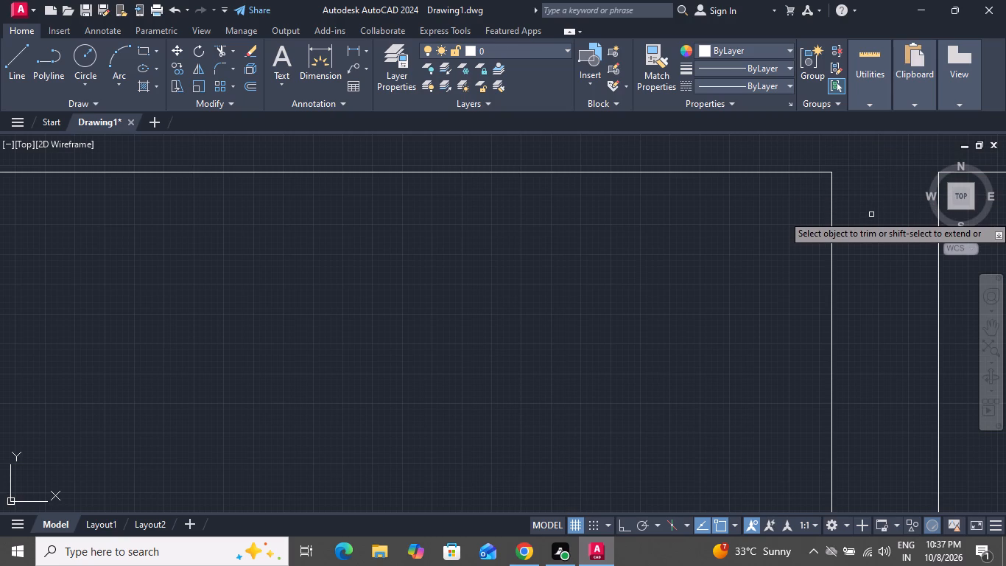
scroll(777, 251, "up", 2)
scroll(775, 251, "down", 1)
scroll(773, 254, "up", 1)
scroll(773, 254, "down", 1)
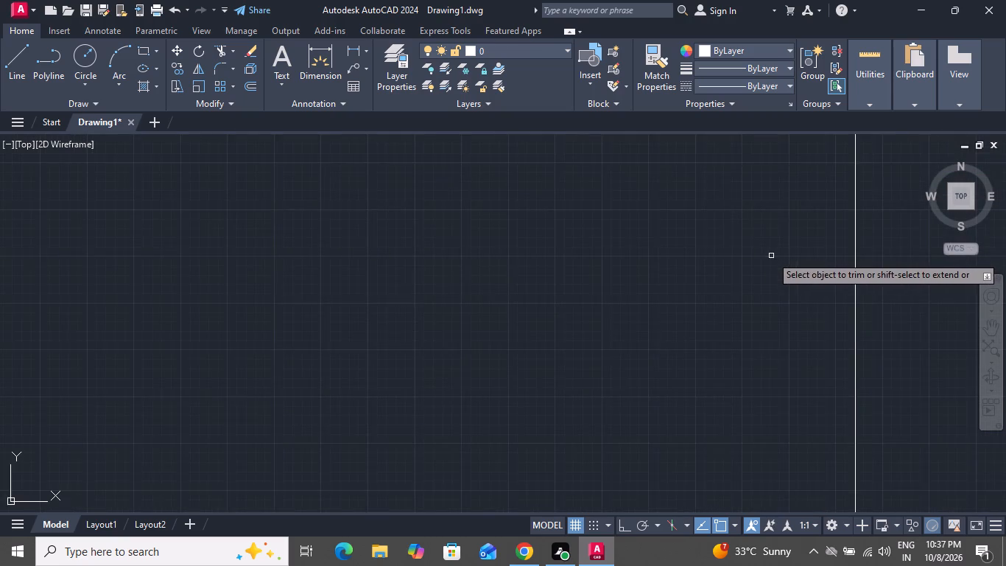
scroll(767, 260, "down", 3)
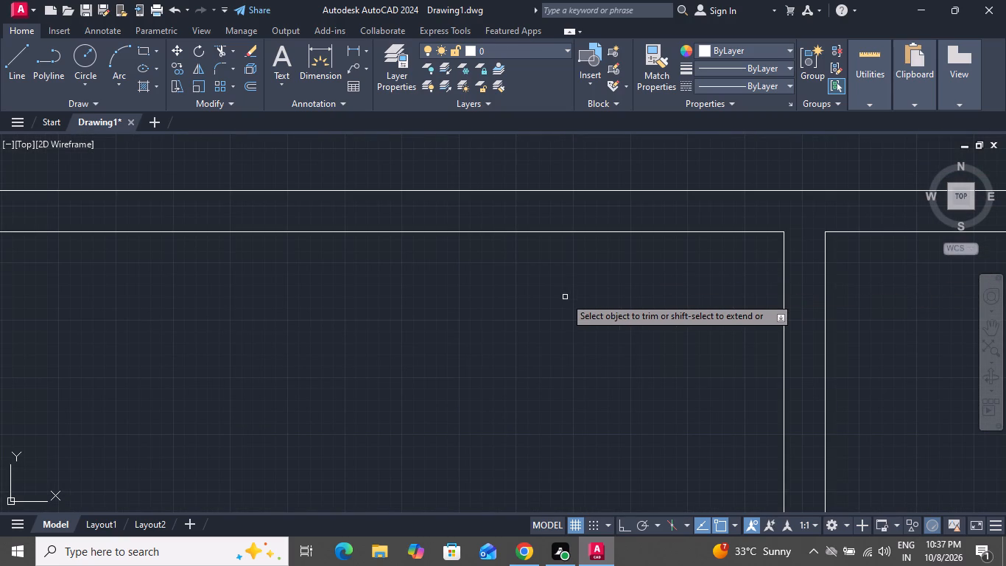
right_click(565, 297)
left_click(584, 321)
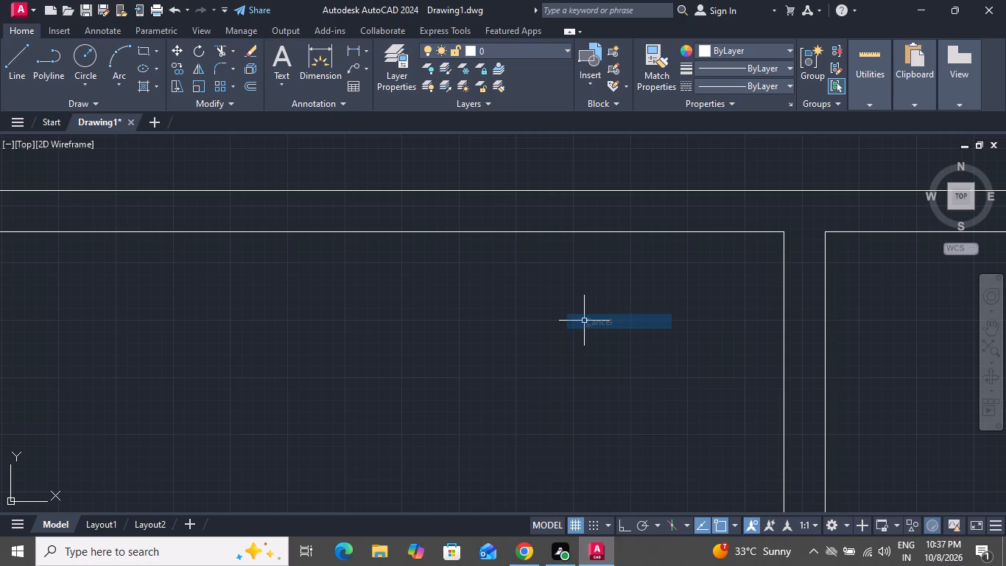
Draw a short vertical line across the top outer wall's thickness, at the midpoint of the upper-left bedroom's inner wall line.
scroll(584, 305, "down", 3)
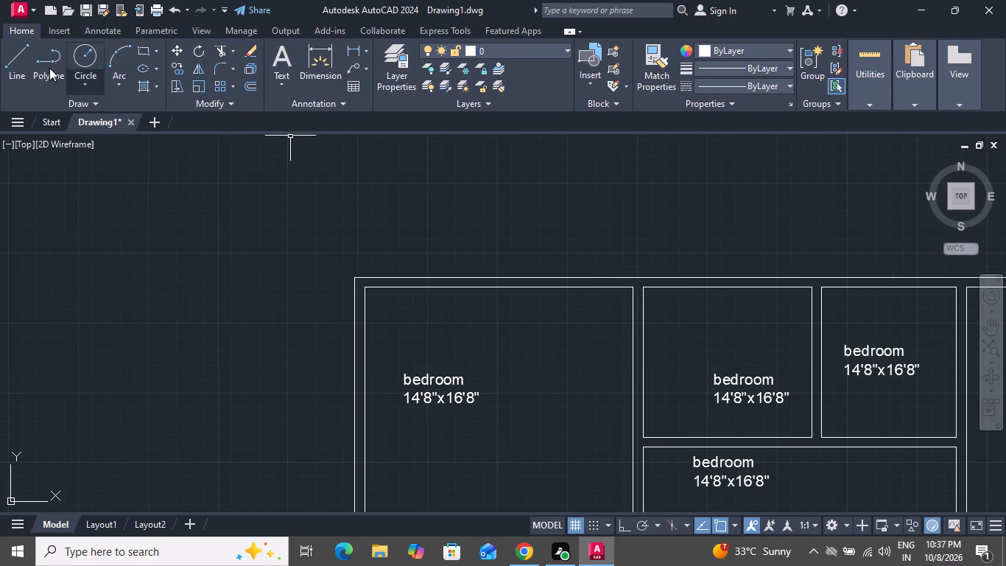
left_click(18, 60)
scroll(518, 287, "up", 3)
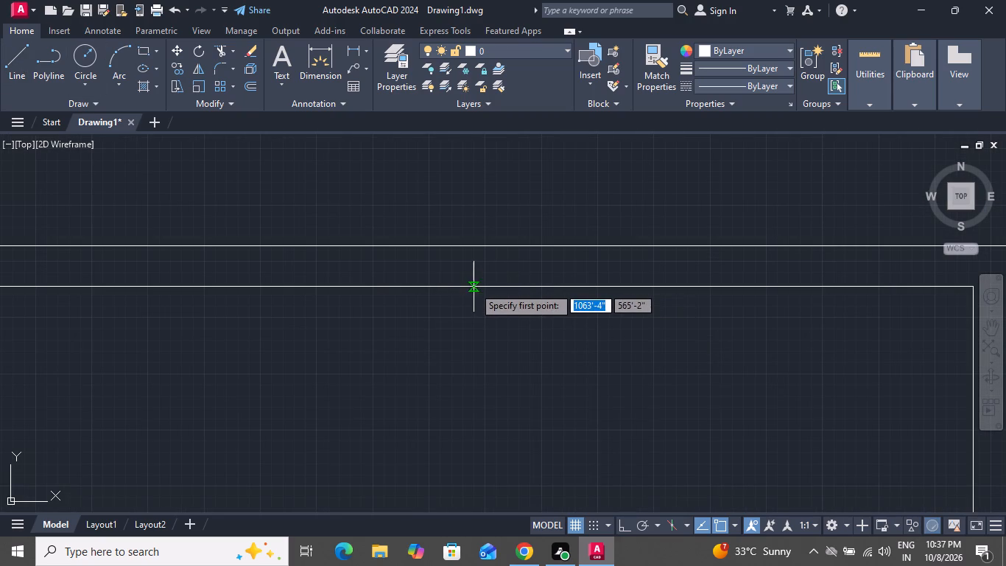
left_click(429, 287)
left_click(432, 246)
right_click(432, 246)
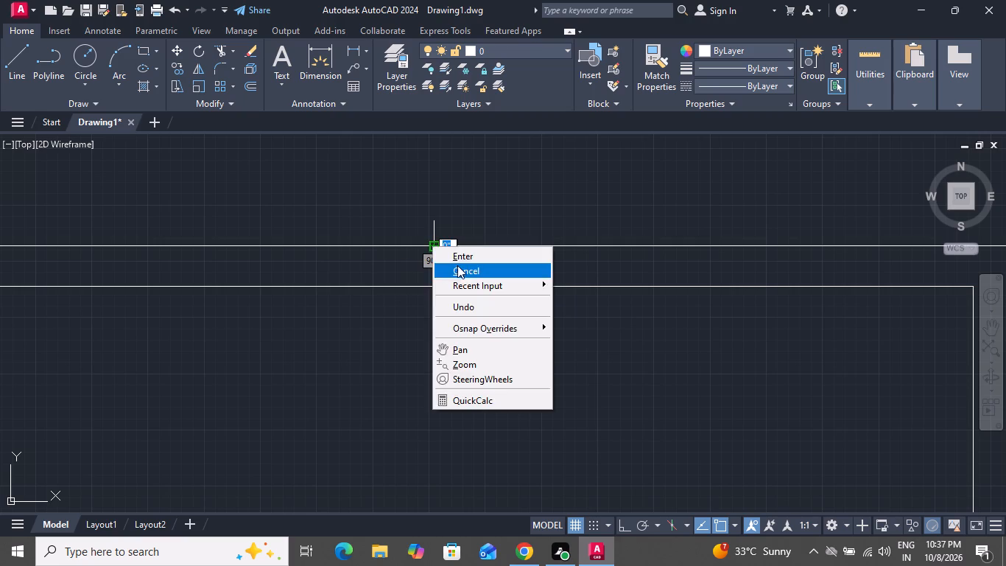
left_click(459, 268)
Offset the short vertical line in the upper-left bedroom's top wall by 2' to both sides.
scroll(471, 239, "down", 2)
key("o")
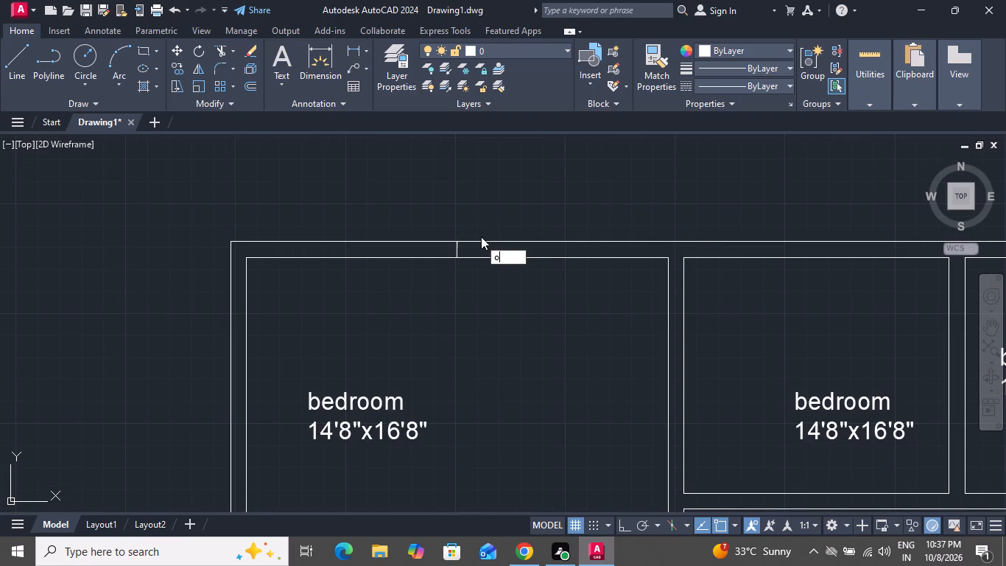
key("space")
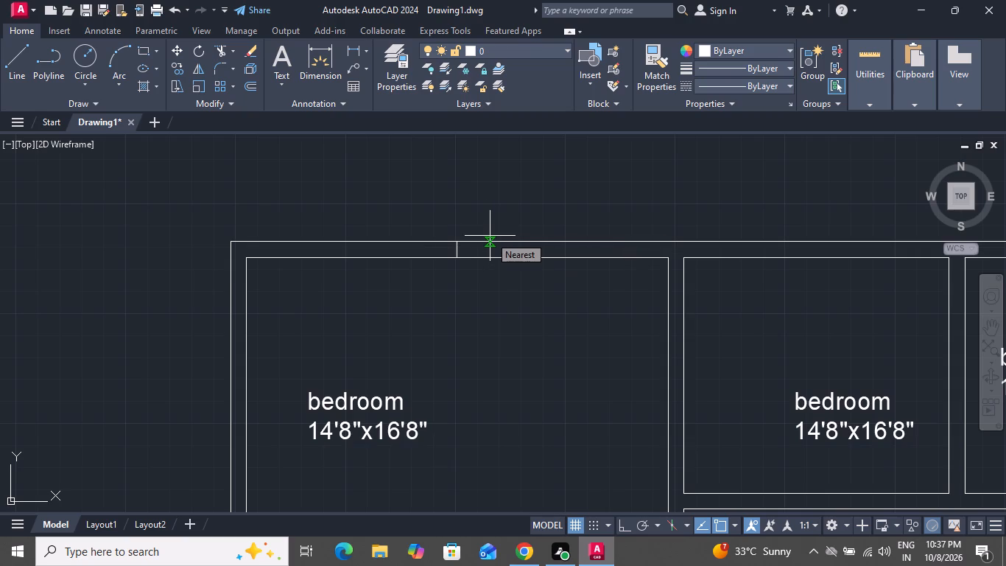
key("2")
key("apostrophe")
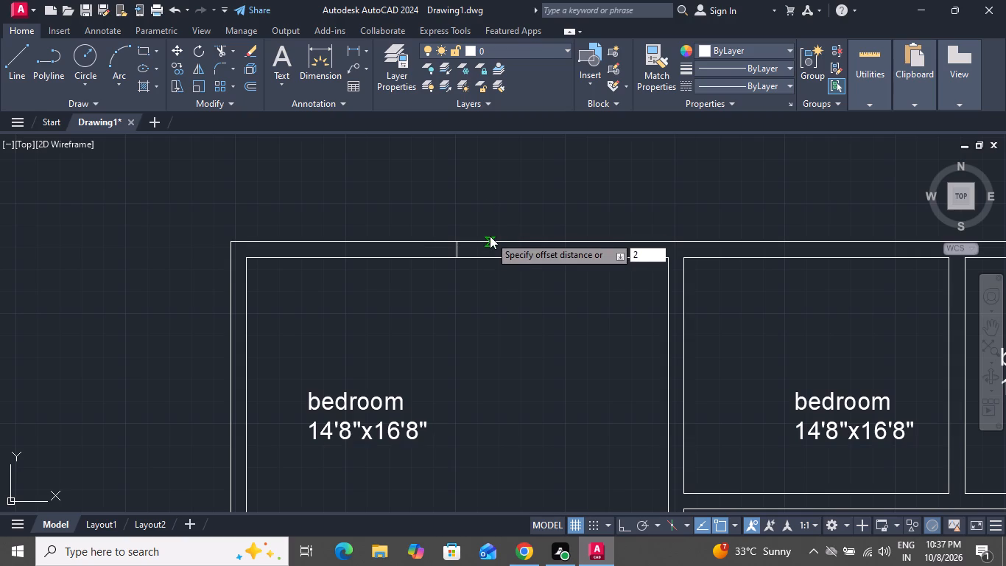
key("Return")
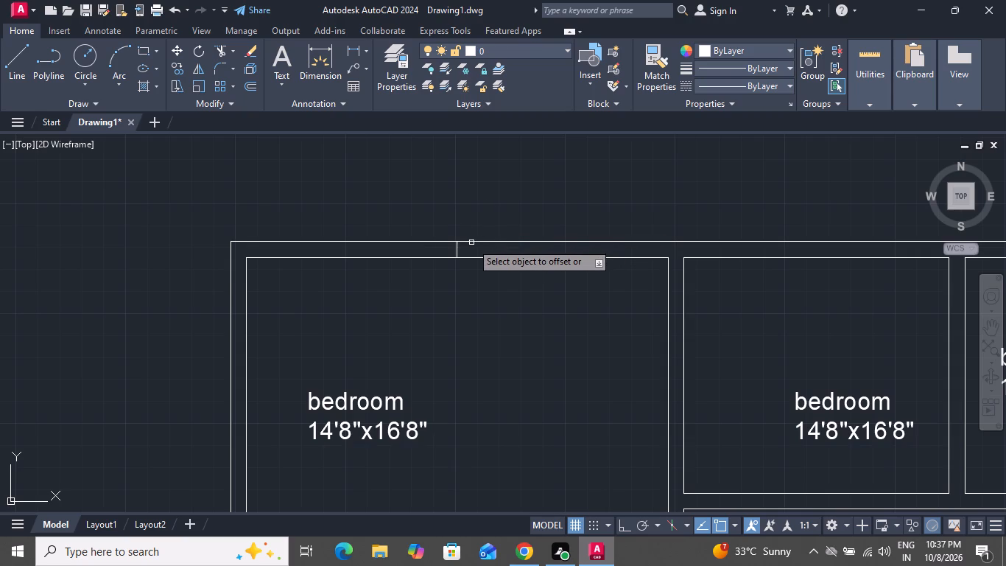
scroll(468, 245, "up", 4)
left_click(418, 250)
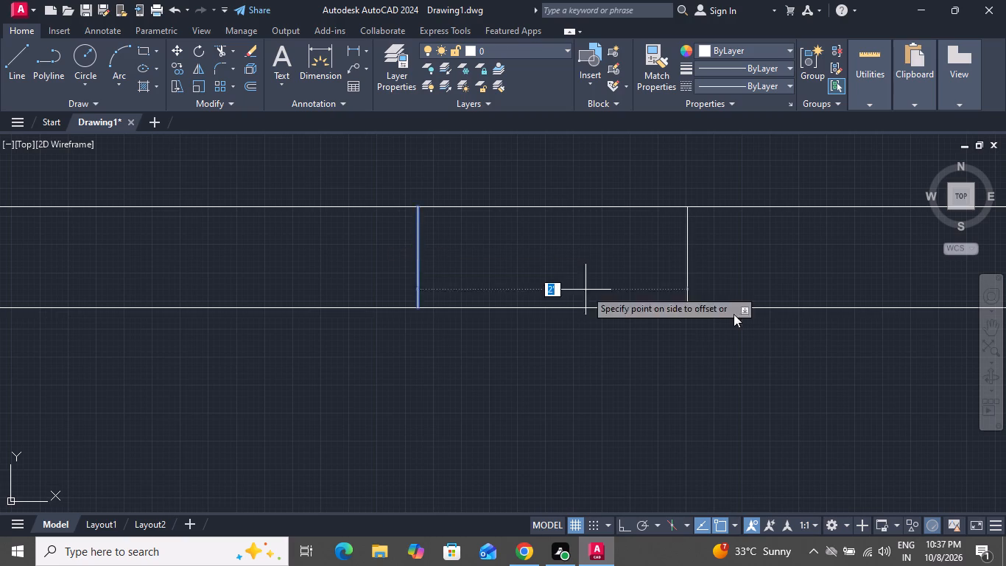
left_click(742, 315)
left_click(416, 259)
left_click(356, 256)
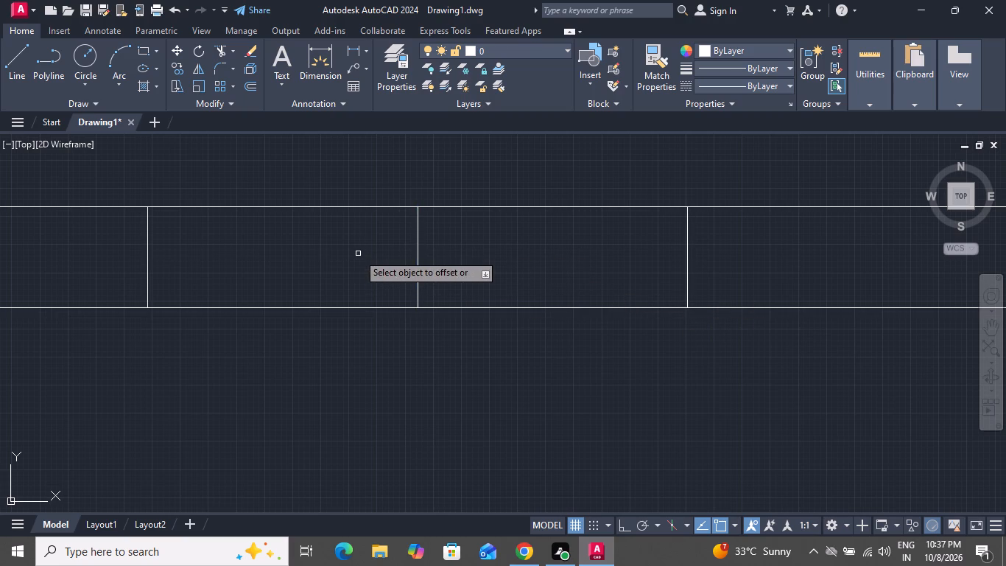
right_click(358, 254)
left_click(378, 264)
Offset each of the two outer opening lines 2" outward to form the window's side frames.
key("o")
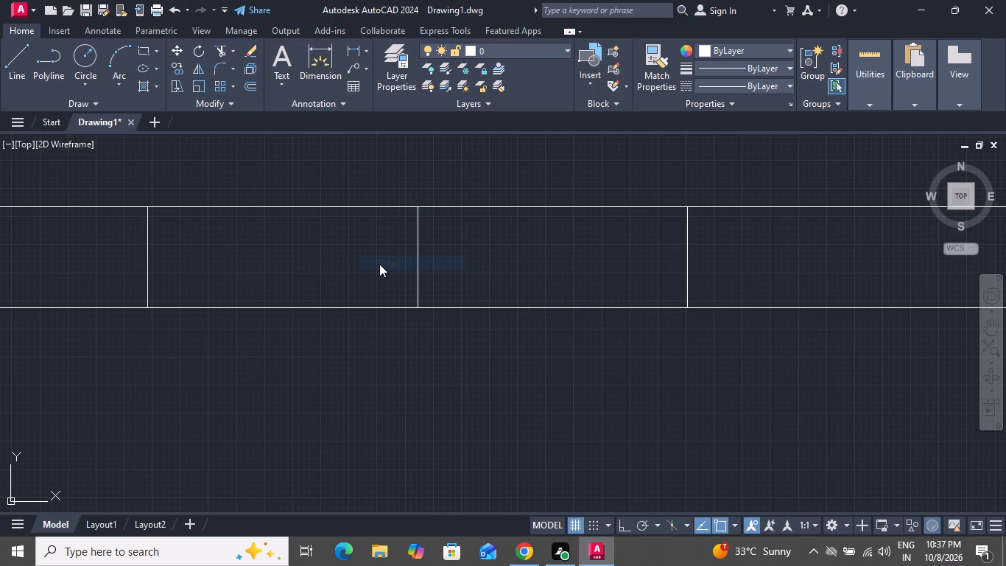
key("space")
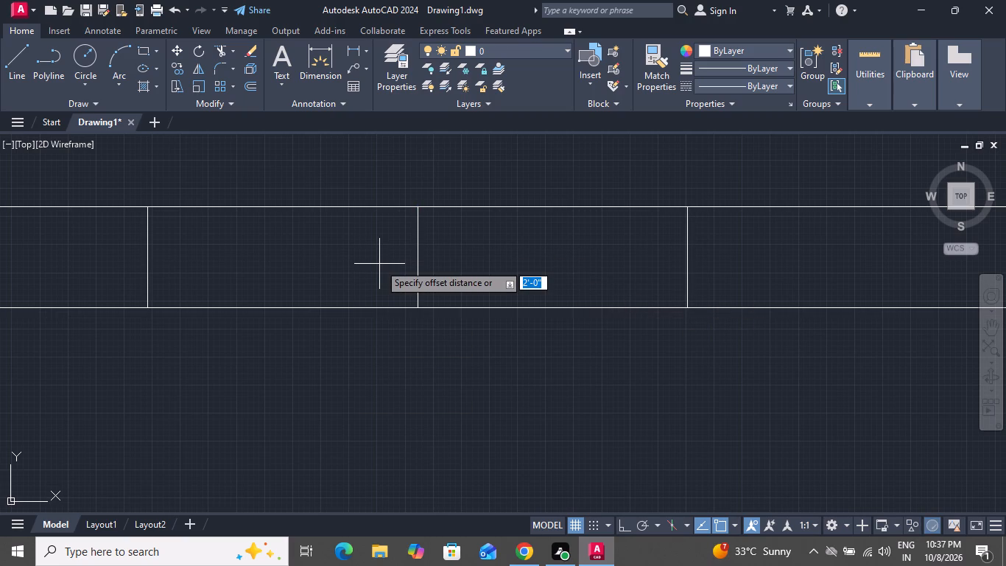
key("2")
key("shift+quotedbl")
key("Return")
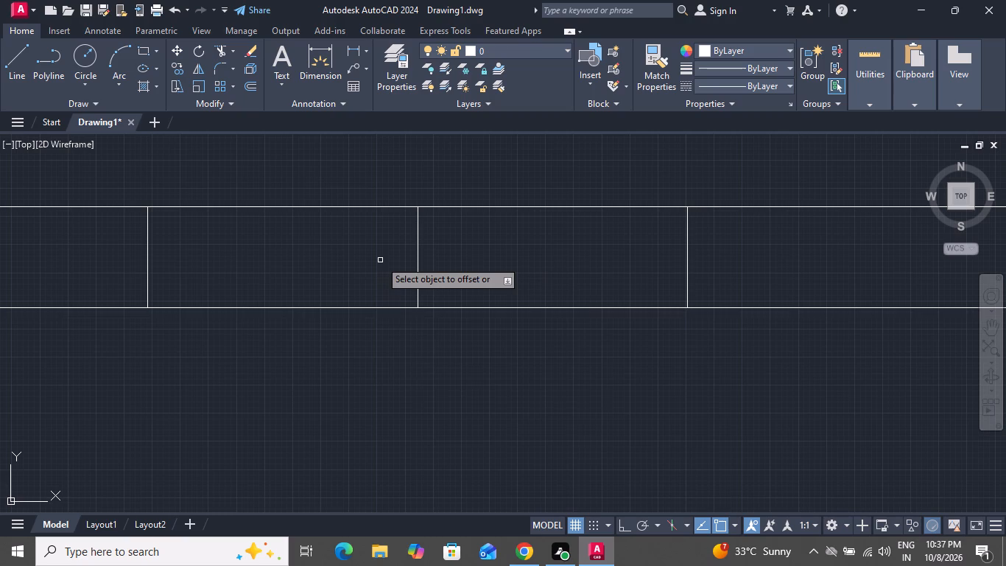
left_click(147, 275)
left_click(127, 265)
left_click_drag(686, 288, 693, 290)
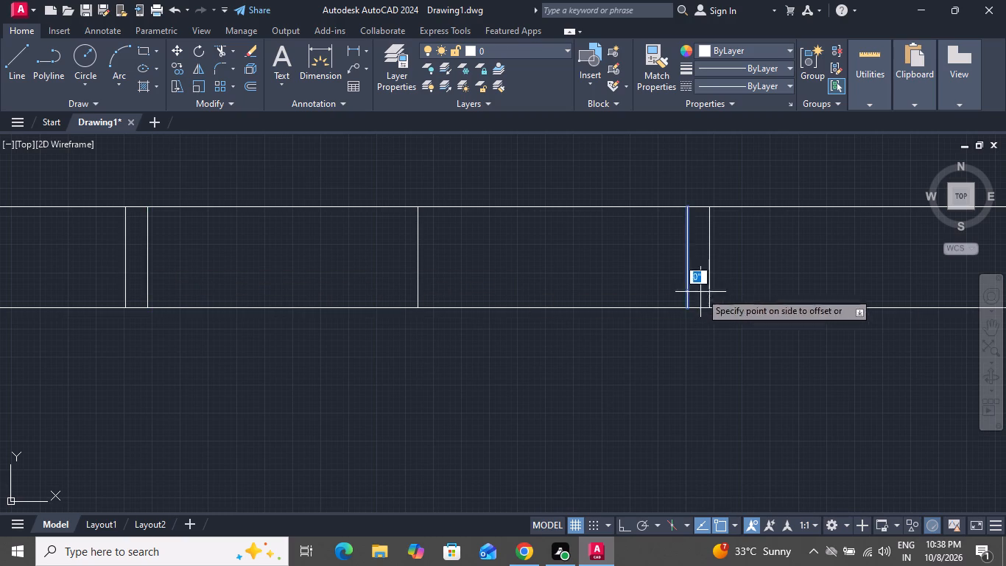
left_click(760, 298)
right_click(761, 297)
left_click(777, 320)
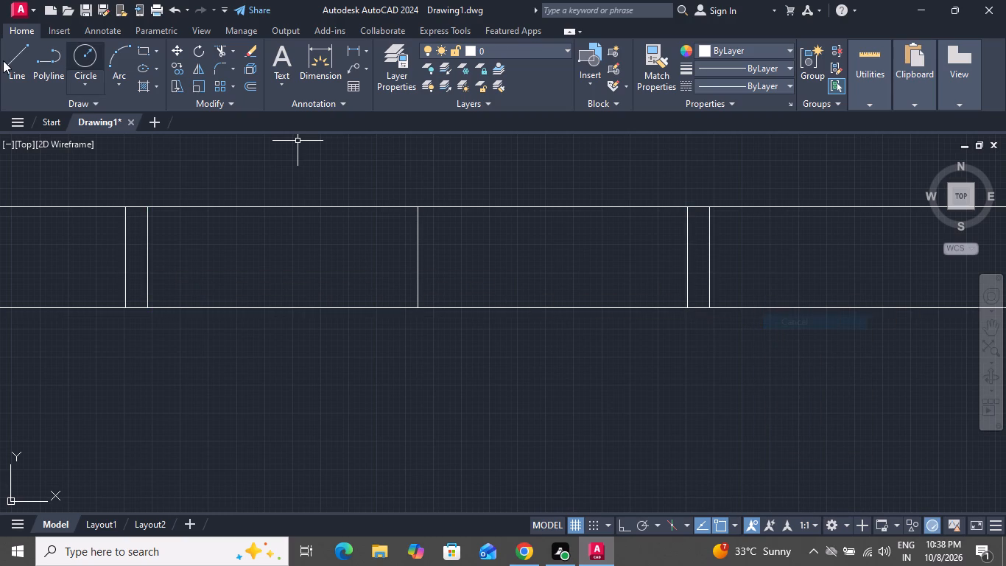
Draw a horizontal line along the middle of the wall thickness between the inner lines of the two side frames.
left_click(4, 60)
left_click(146, 259)
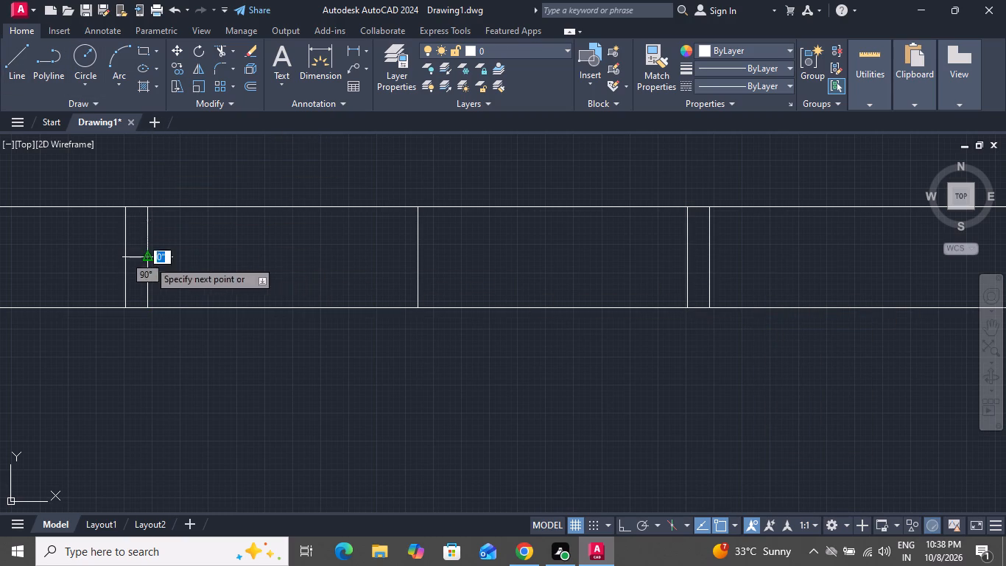
left_click(687, 259)
right_click(687, 259)
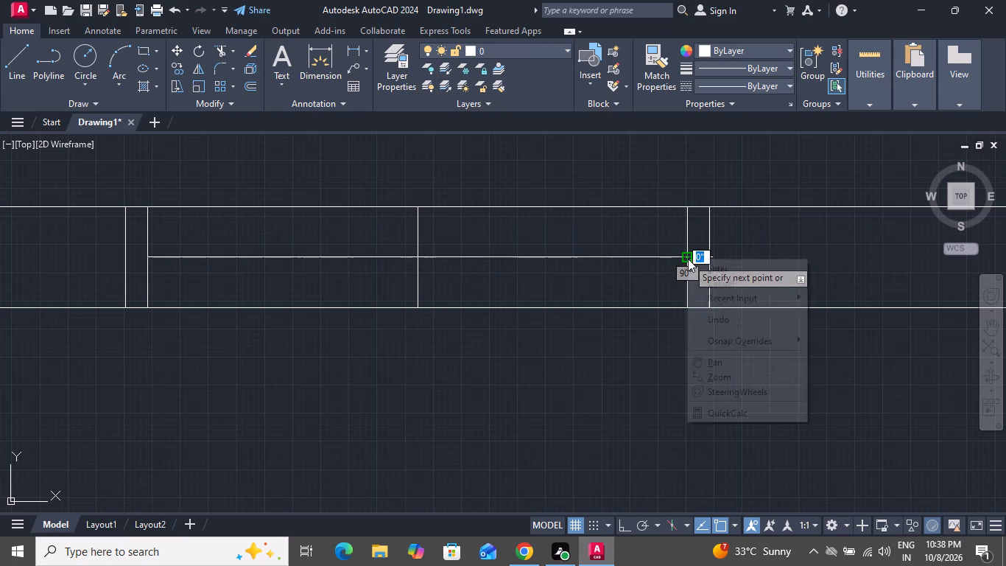
left_click(699, 277)
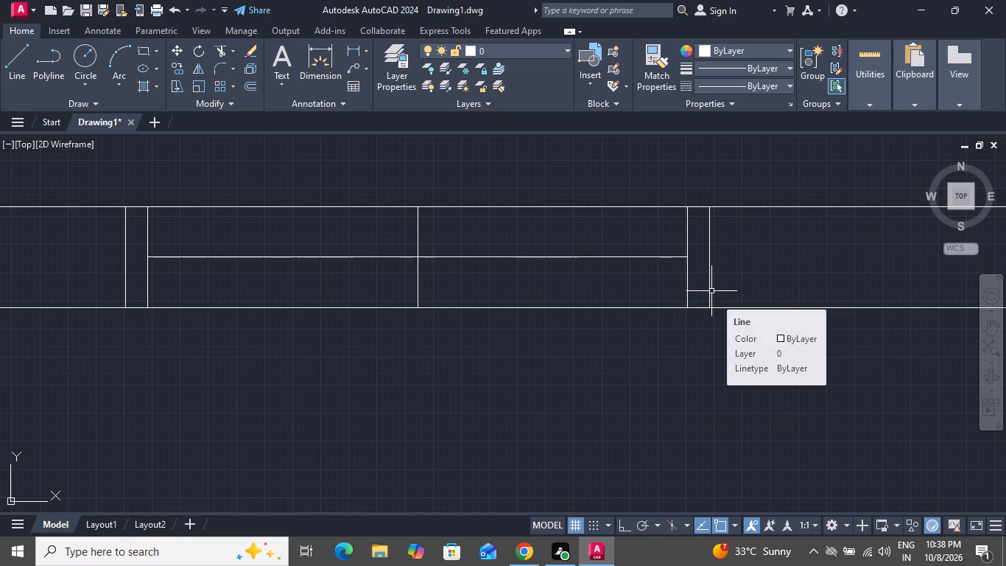
Offset the window's horizontal centre line by 1" both above and below to form the glass lines.
type("o")
key("space")
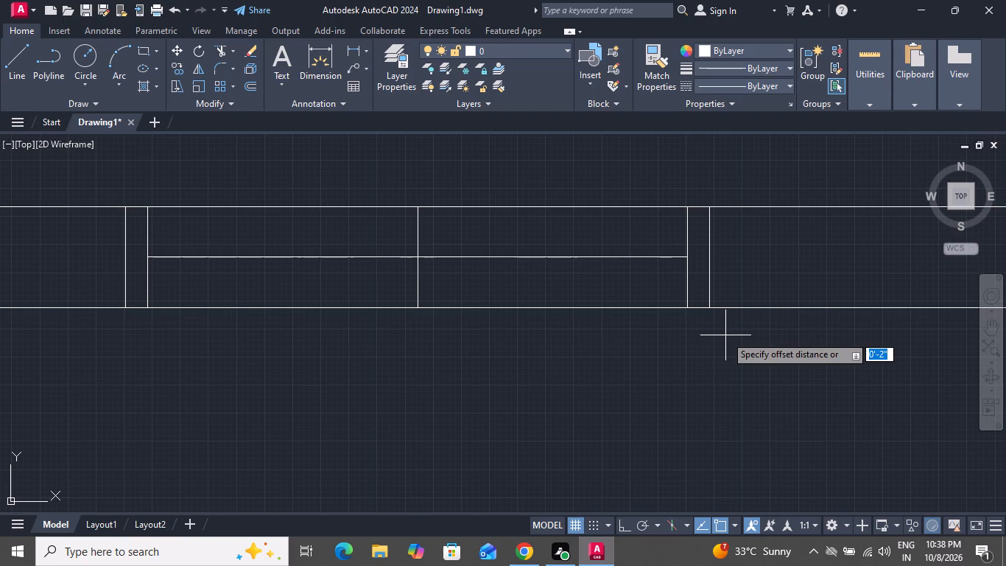
key("1")
key("shift+quotedbl")
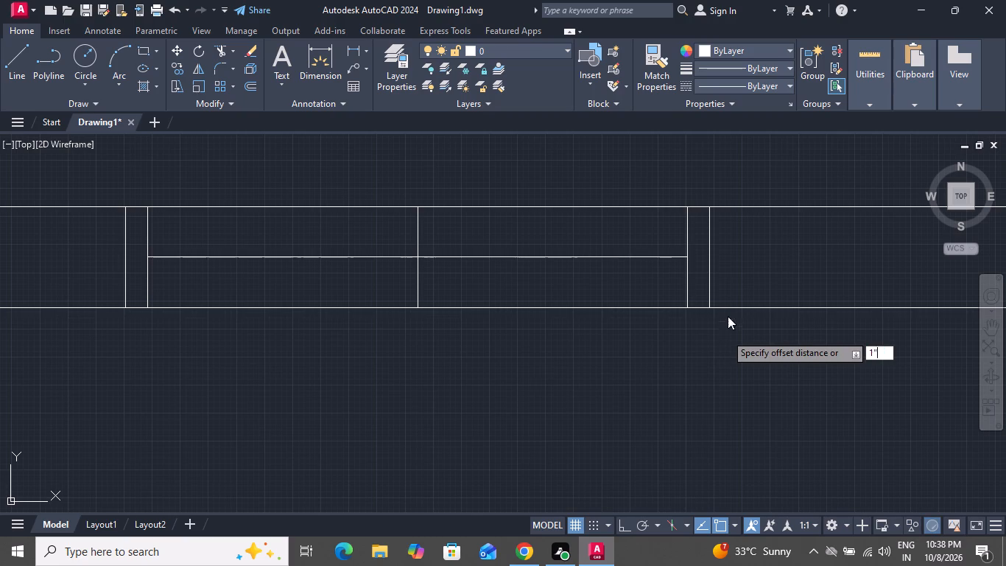
key("Return")
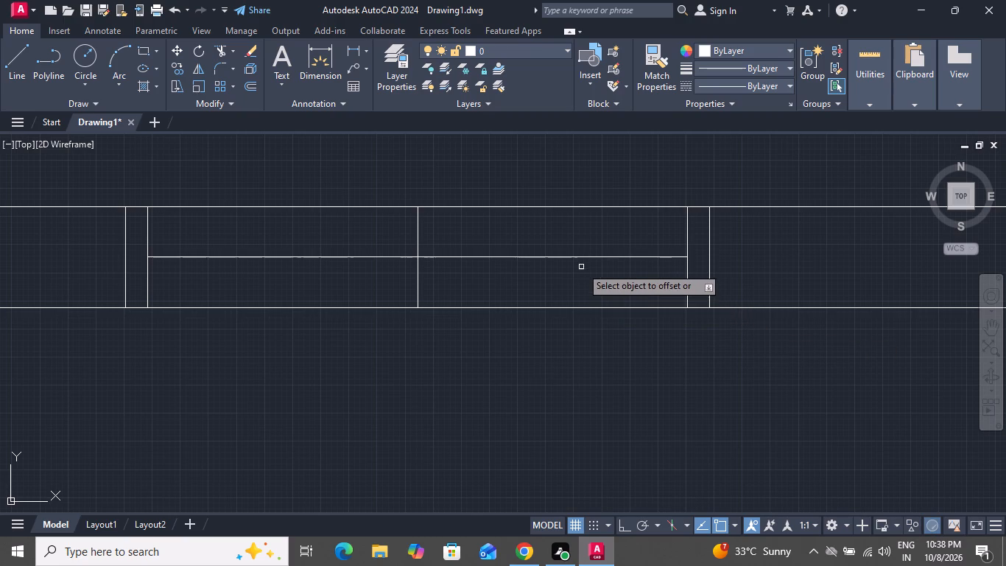
left_click(582, 256)
left_click(588, 285)
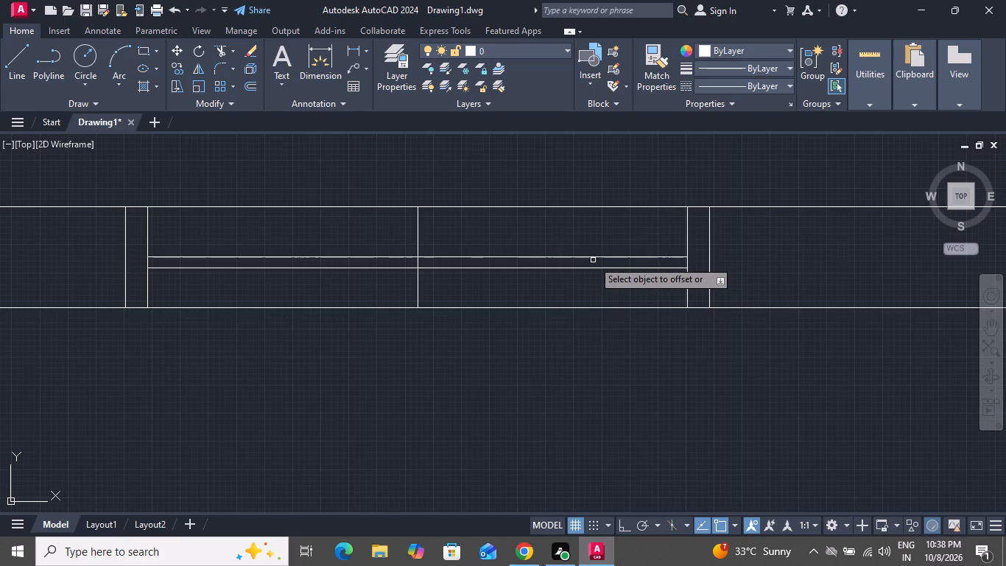
left_click(593, 260)
left_click(597, 259)
left_click(603, 236)
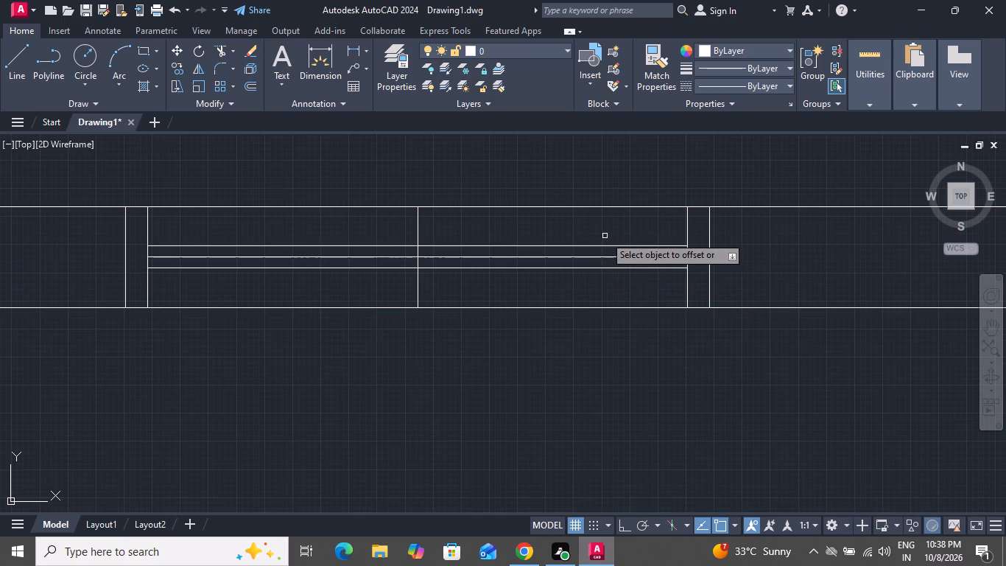
right_click(590, 248)
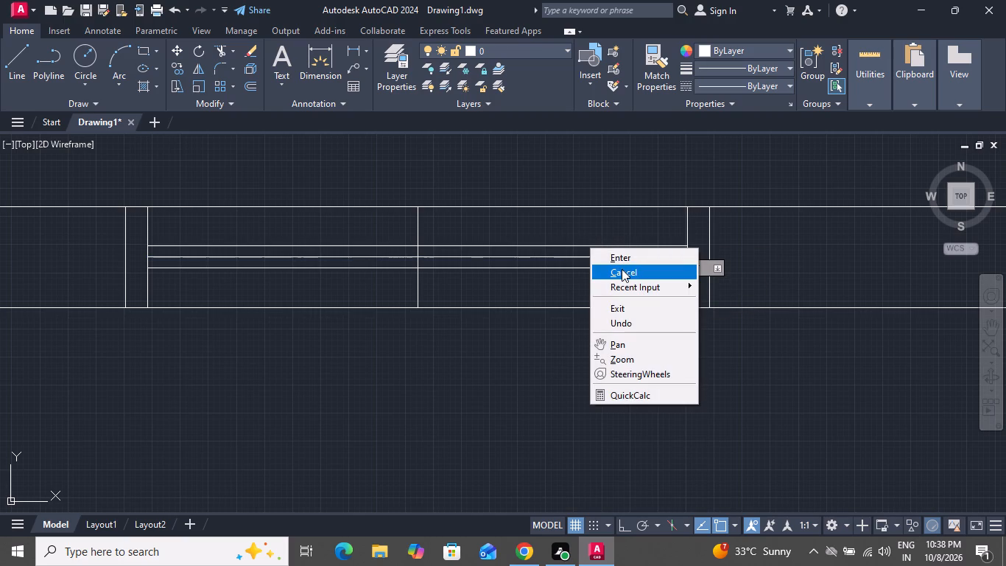
left_click(622, 269)
Delete the window's horizontal centre line and the vertical construction line at its middle.
left_click(594, 257)
key("Delete")
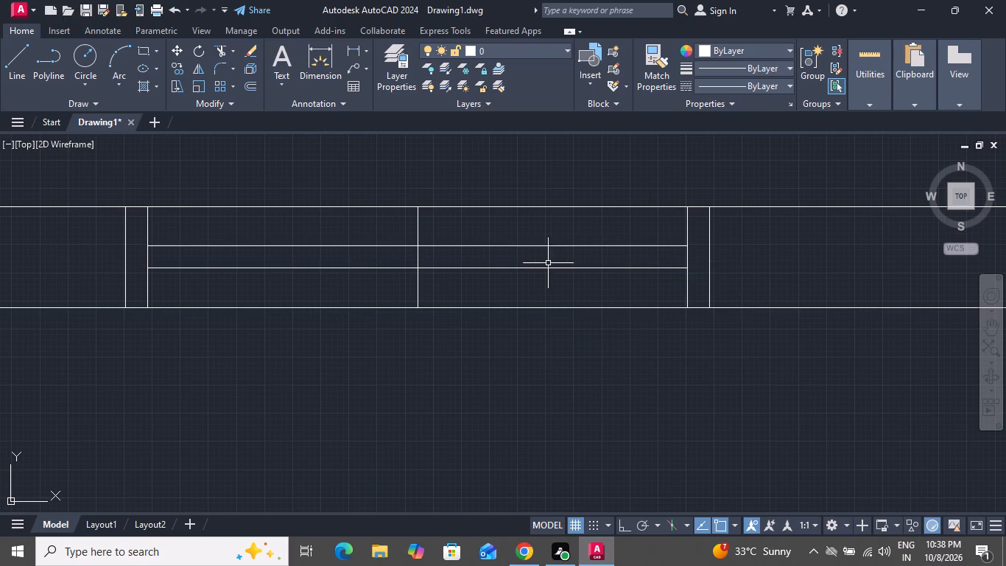
left_click(416, 231)
key("Delete")
Draw a vertical line across the upper outer wall at the midpoint of the second bedroom's inner wall line.
scroll(554, 250, "down", 1)
scroll(556, 254, "up", 1)
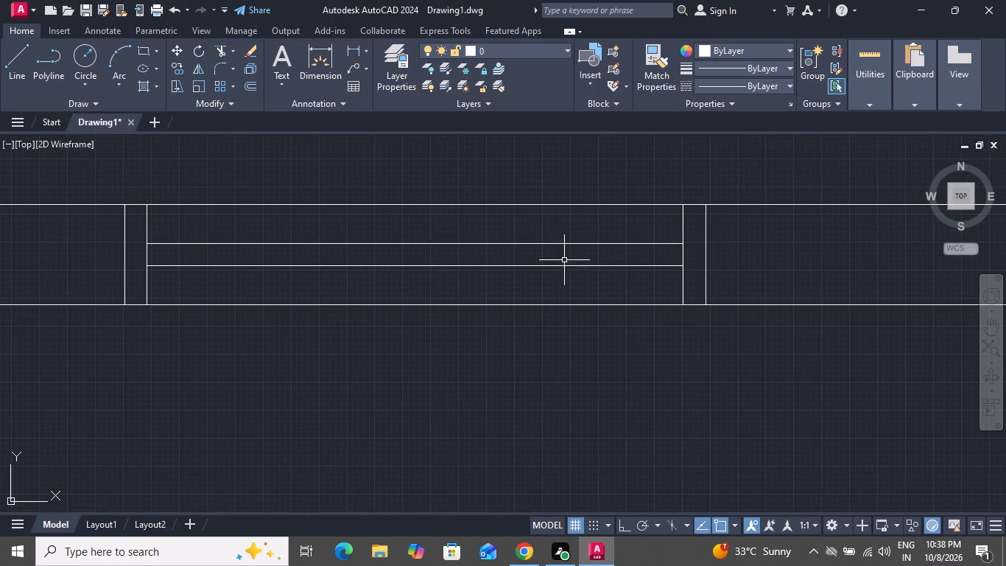
scroll(604, 279, "down", 3)
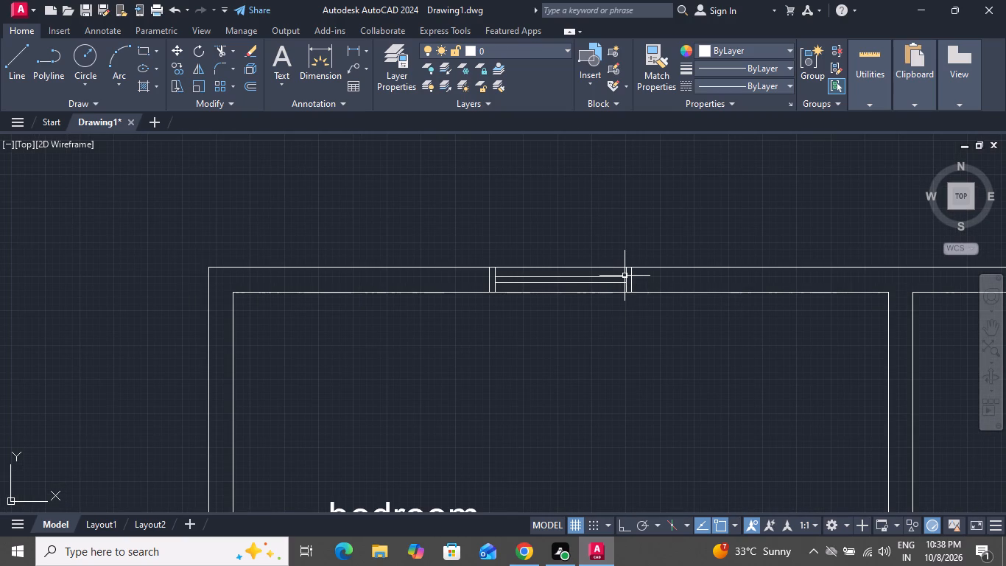
left_click(18, 58)
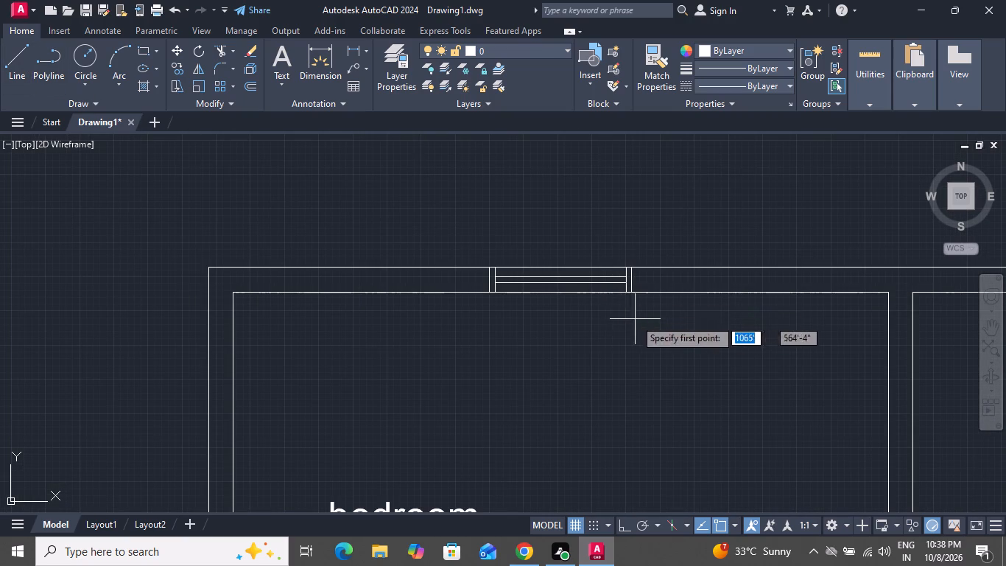
scroll(541, 318, "down", 2)
scroll(779, 301, "up", 2)
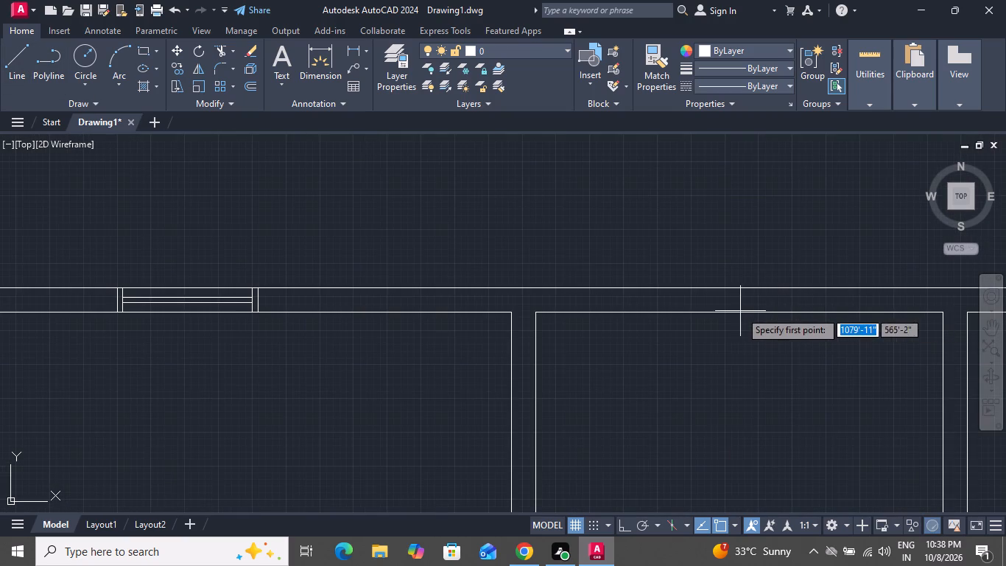
scroll(735, 309, "up", 1)
left_click(739, 312)
left_click(740, 276)
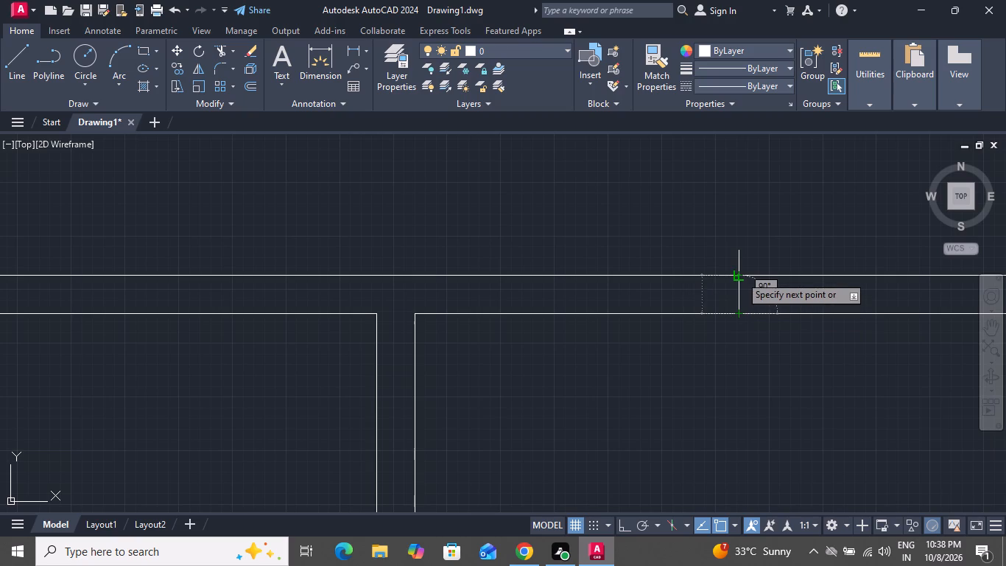
right_click(740, 276)
left_click(761, 304)
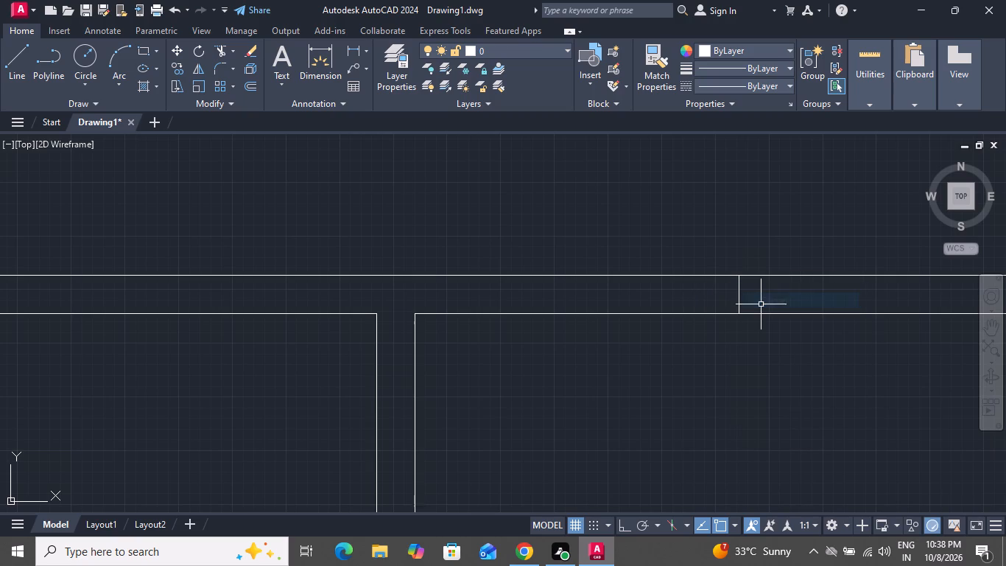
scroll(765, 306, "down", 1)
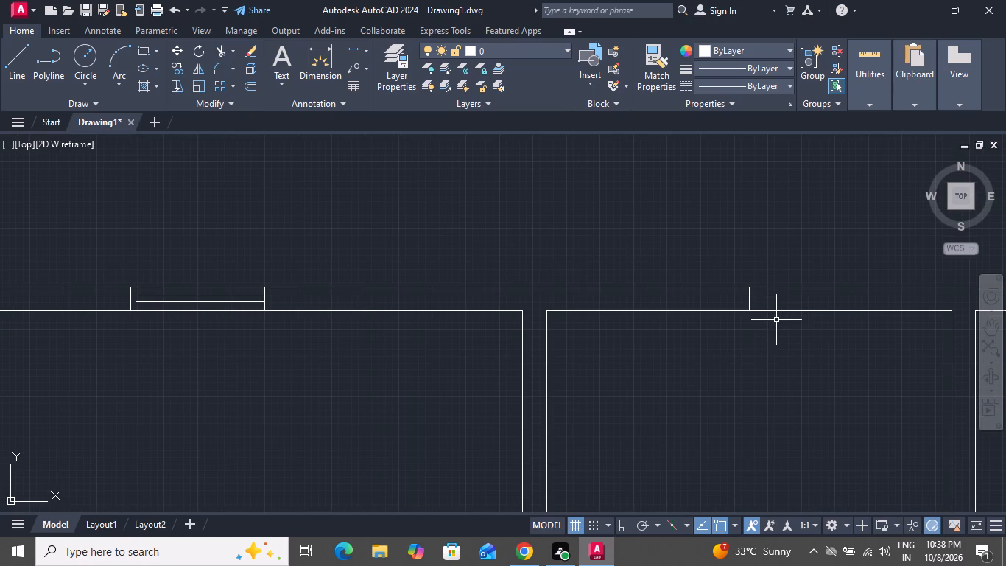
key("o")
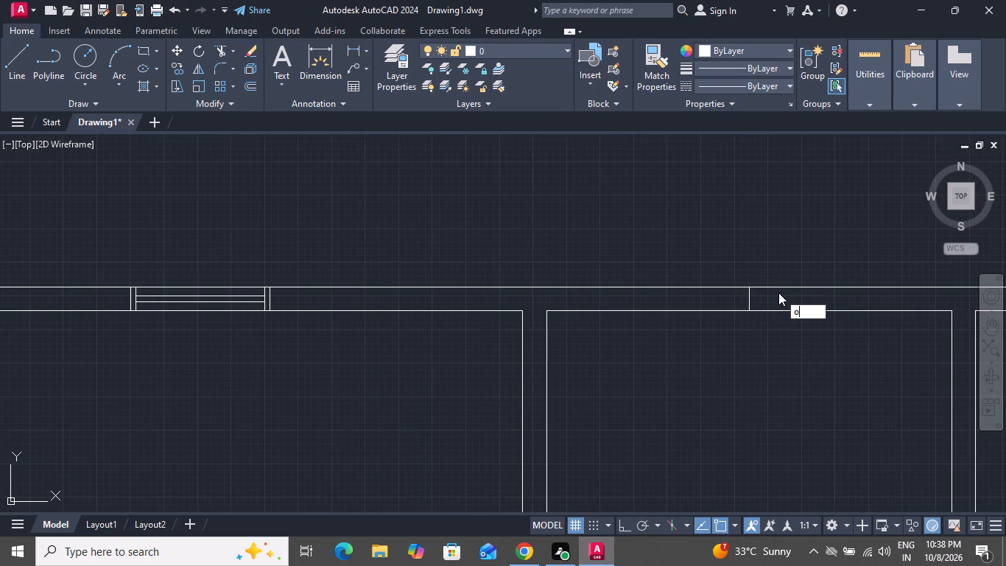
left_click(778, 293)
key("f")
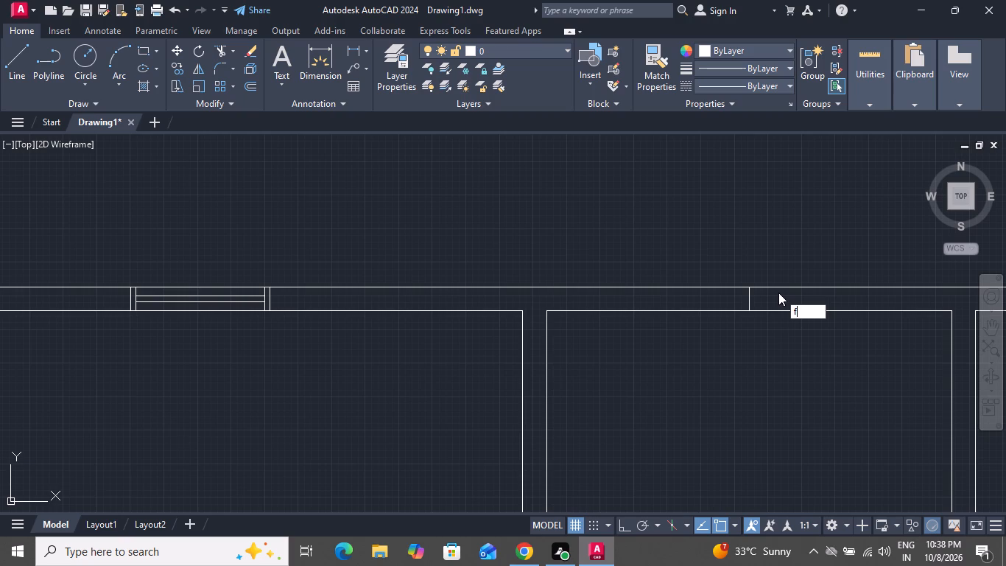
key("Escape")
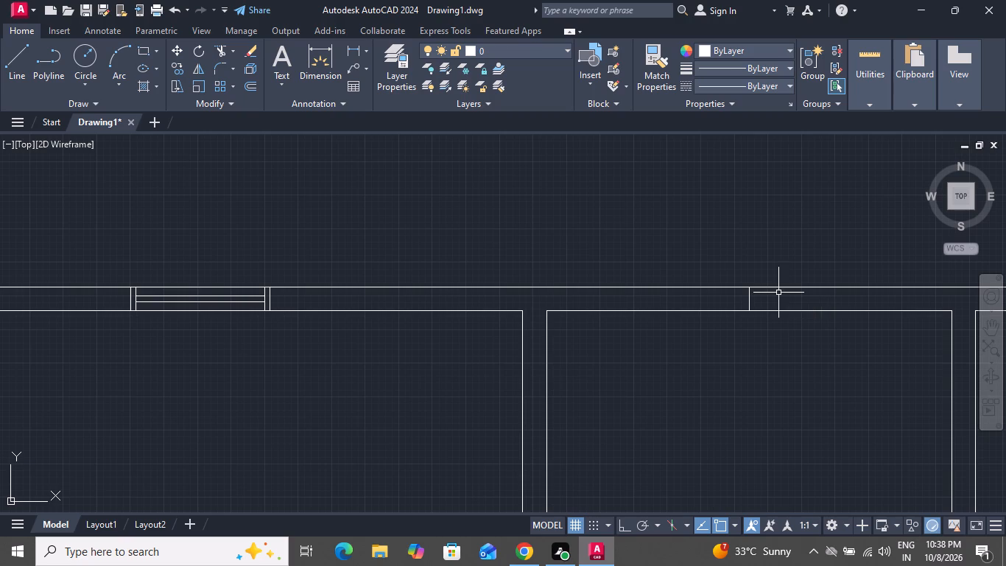
Offset the second bedroom's vertical window centre line by 1' to both sides to mark the opening.
type("o")
key("space")
key("1")
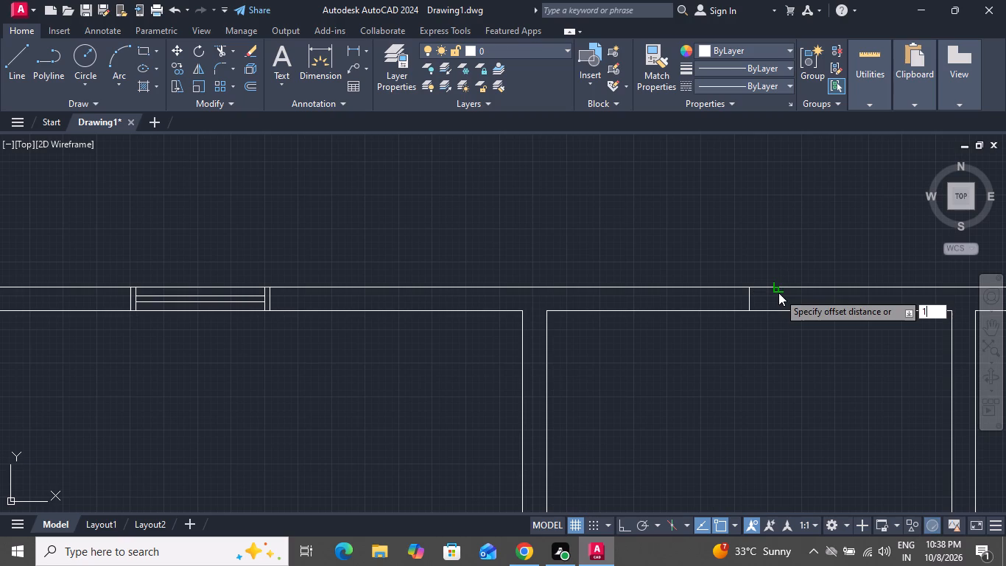
key("apostrophe")
key("Return")
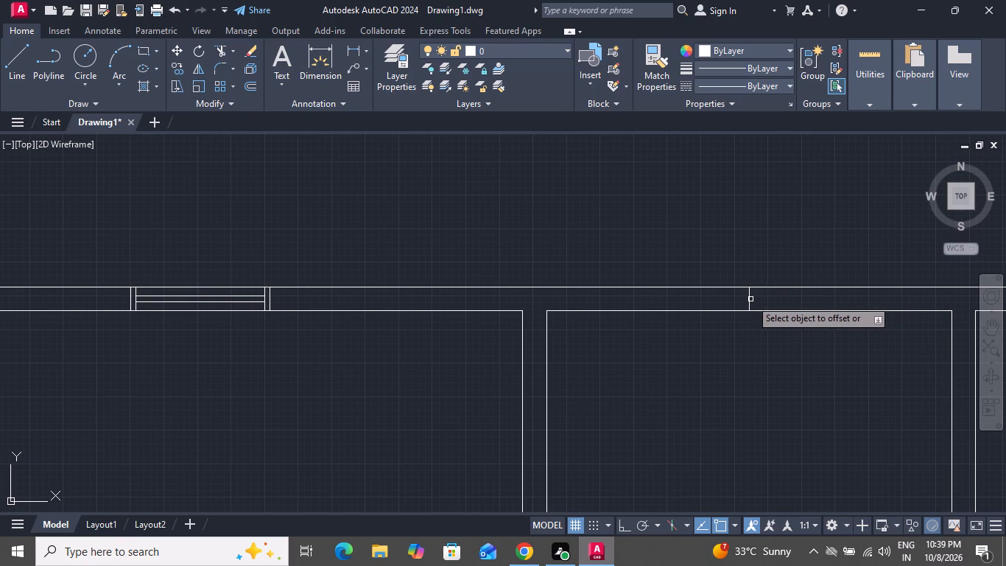
left_click(750, 299)
left_click_drag(577, 310, 600, 312)
left_click(748, 302)
left_click(803, 297)
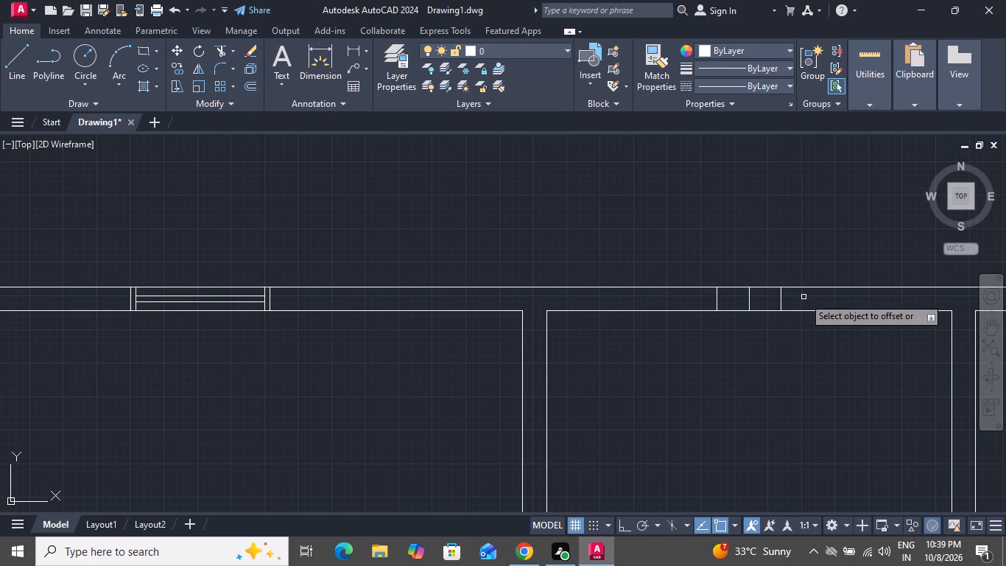
right_click(803, 297)
left_click(819, 307)
Offset the second window's two outer opening lines 2" outward to form its side frames.
type("o")
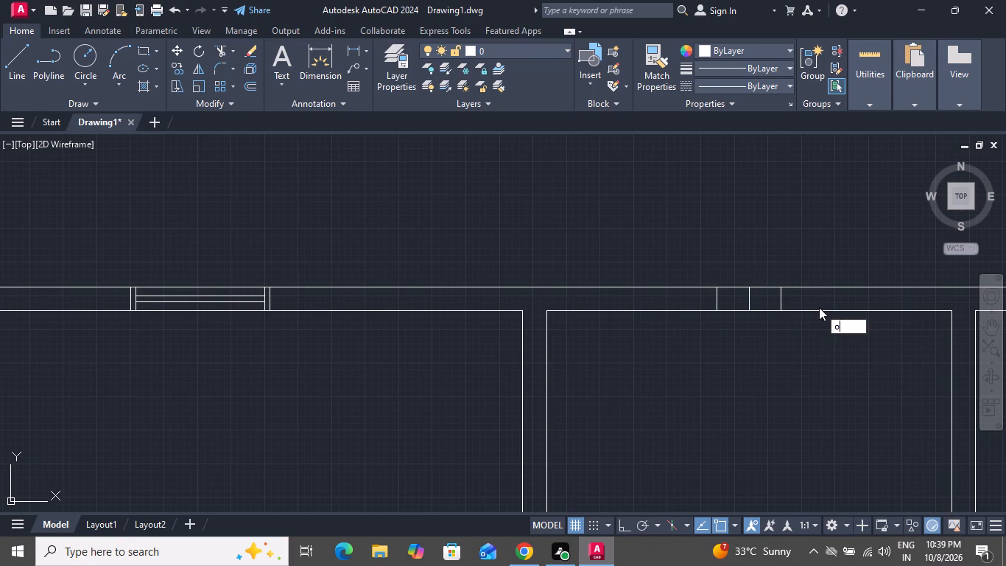
key("space")
key("2")
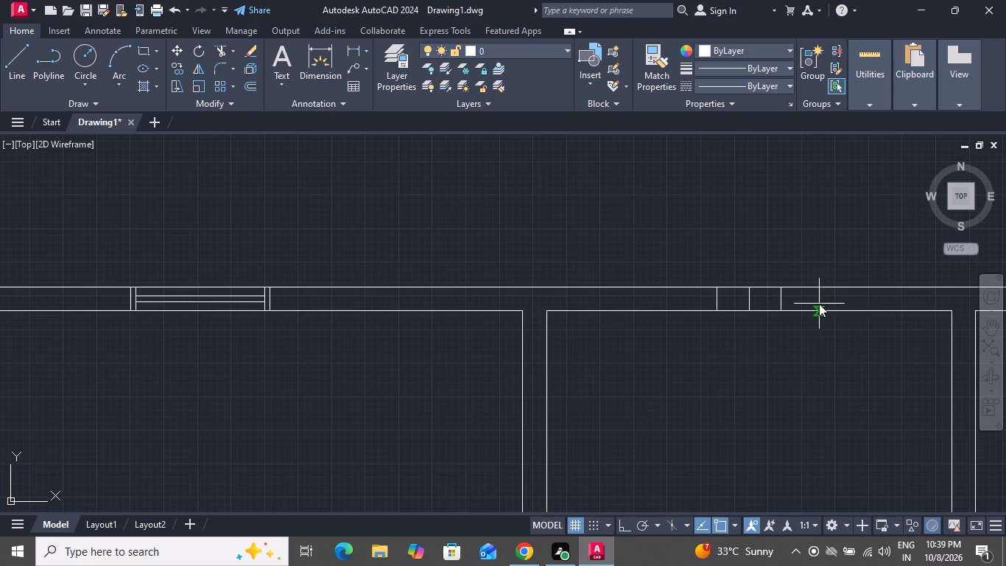
key("shift+quotedbl")
key("Return")
scroll(788, 307, "up", 1)
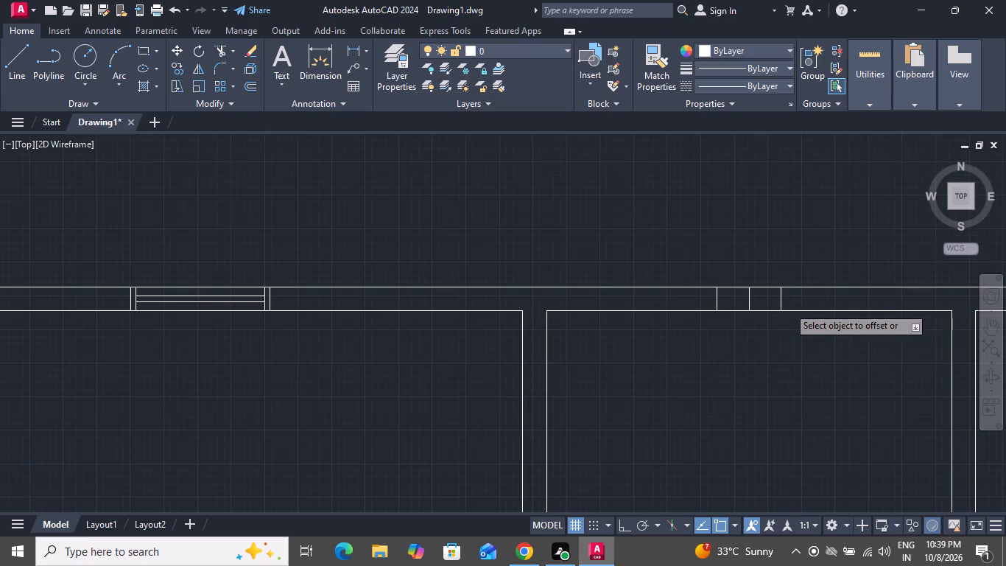
scroll(788, 307, "up", 1)
left_click(761, 306)
left_click(800, 304)
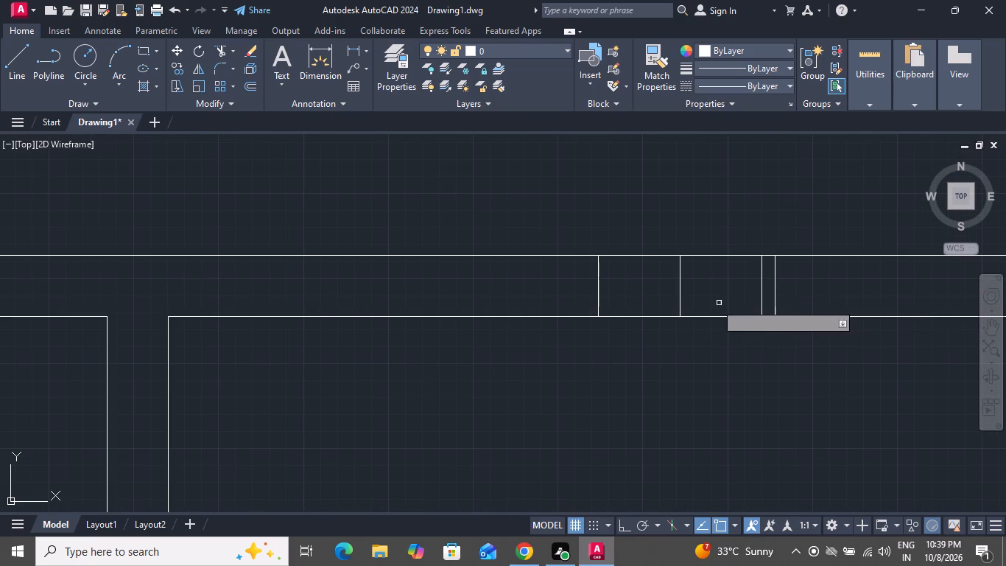
left_click(600, 301)
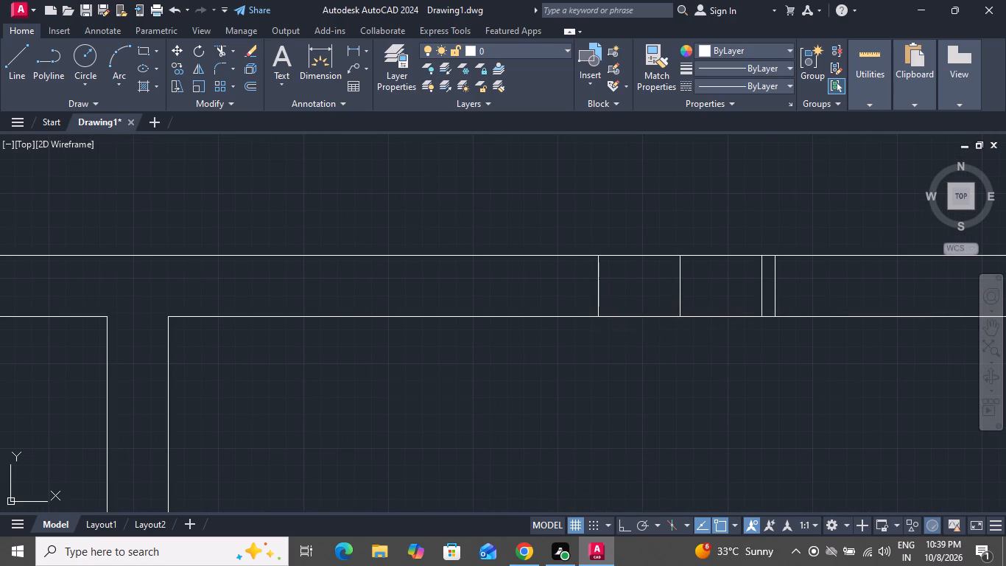
left_click(575, 301)
right_click(606, 286)
left_click(658, 313)
Draw a horizontal line through the middle of the wall thickness between the inner lines of the second window's side frames.
left_click(12, 67)
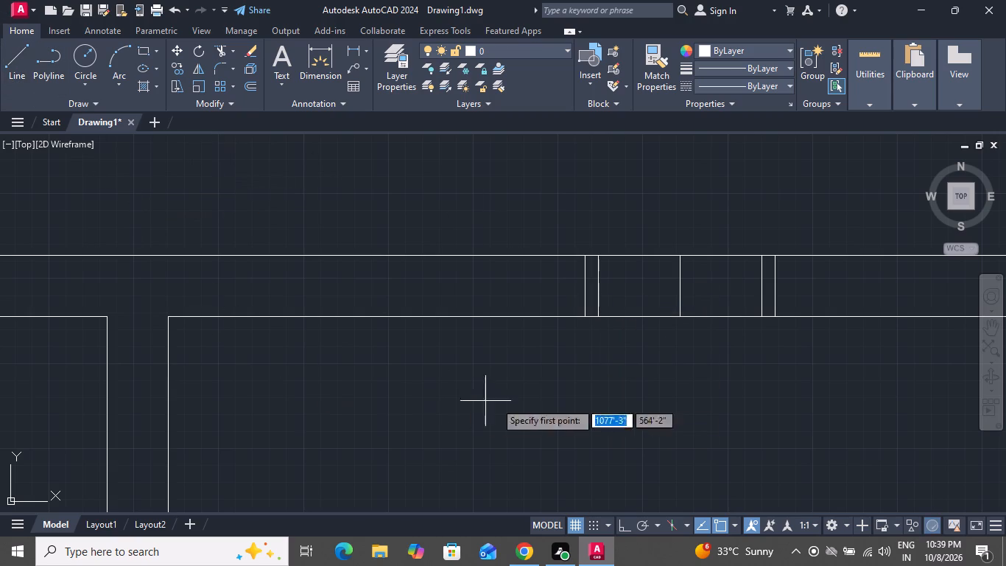
scroll(633, 294, "up", 1)
scroll(633, 294, "down", 1)
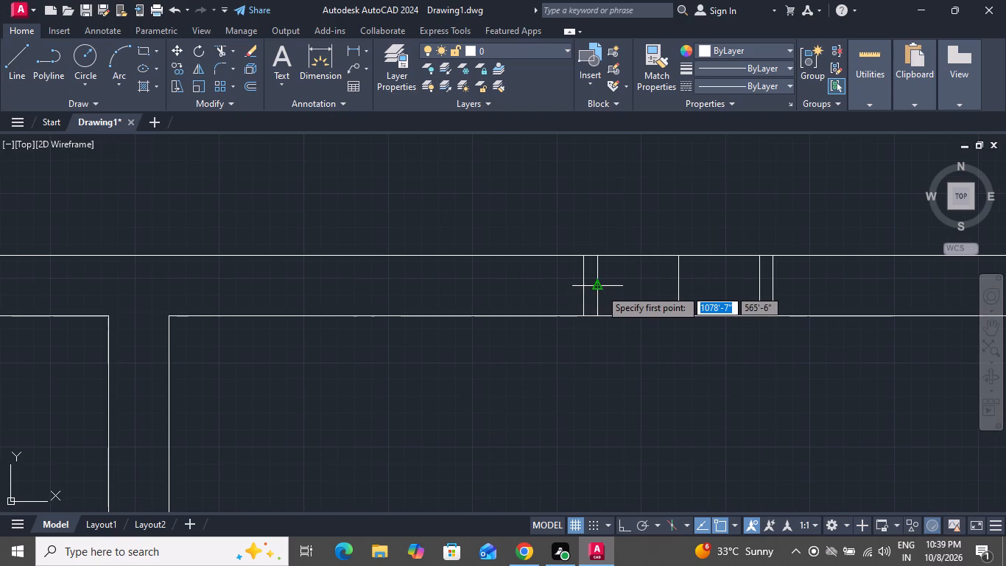
left_click(600, 289)
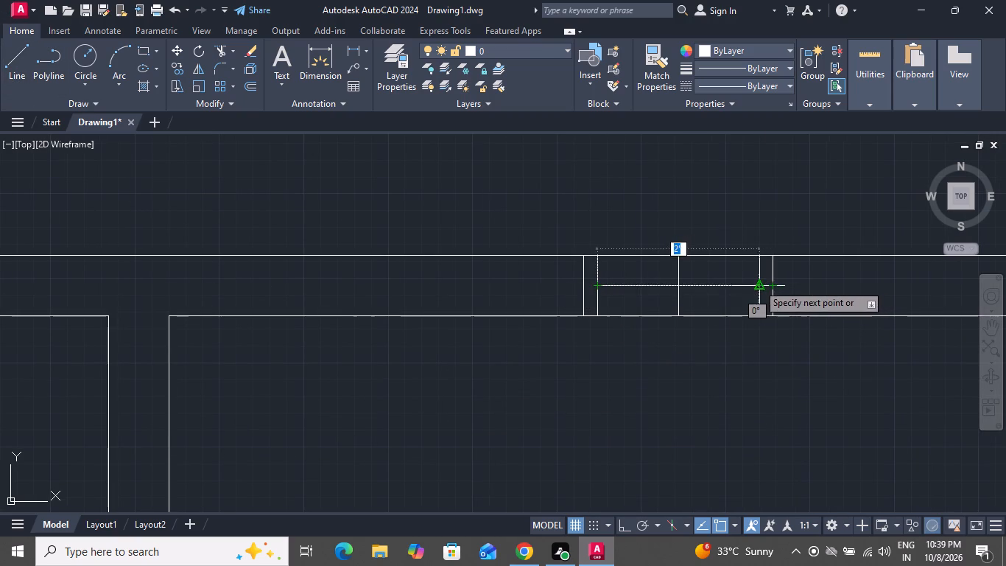
left_click(758, 284)
right_click(759, 284)
left_click(770, 305)
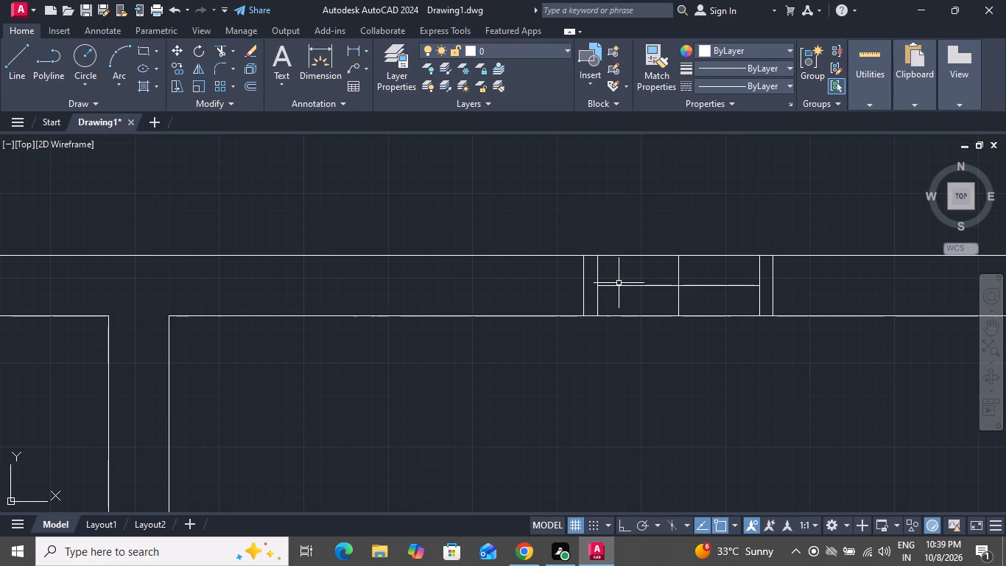
Offset the second window's horizontal centre line by 1" both below and above to form the glass lines.
type("o 1")
key("shift+quotedbl")
key("Return")
left_click(619, 287)
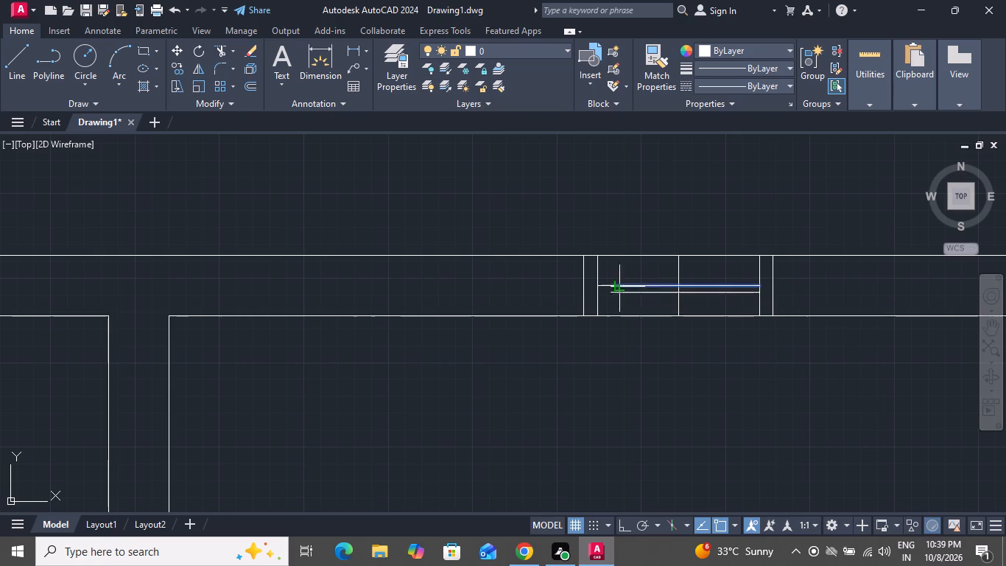
left_click(619, 300)
left_click(630, 286)
left_click(632, 279)
right_click(632, 279)
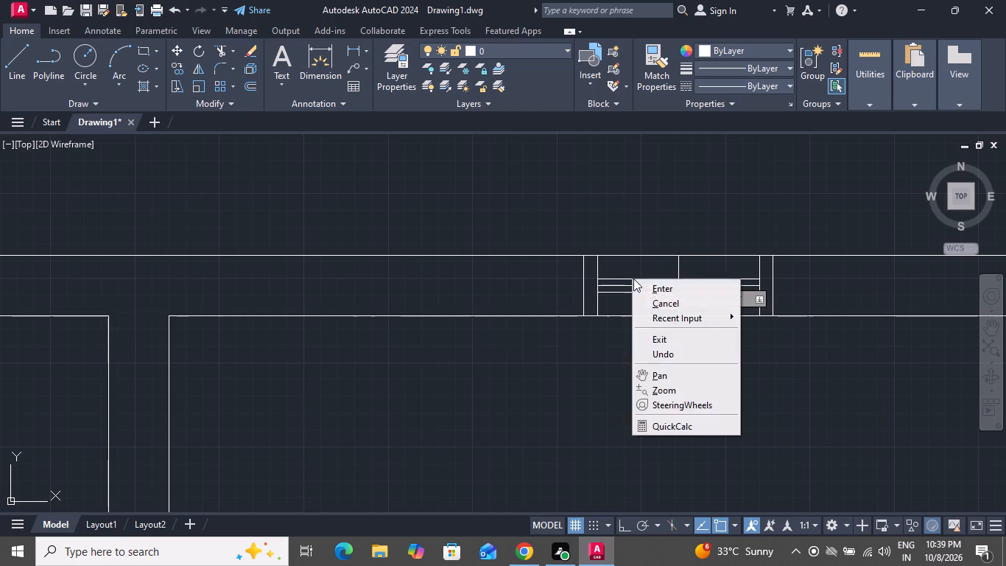
left_click(643, 298)
Delete the second window's horizontal centre line and the vertical construction line at its middle.
scroll(645, 292, "up", 3)
left_click(654, 270)
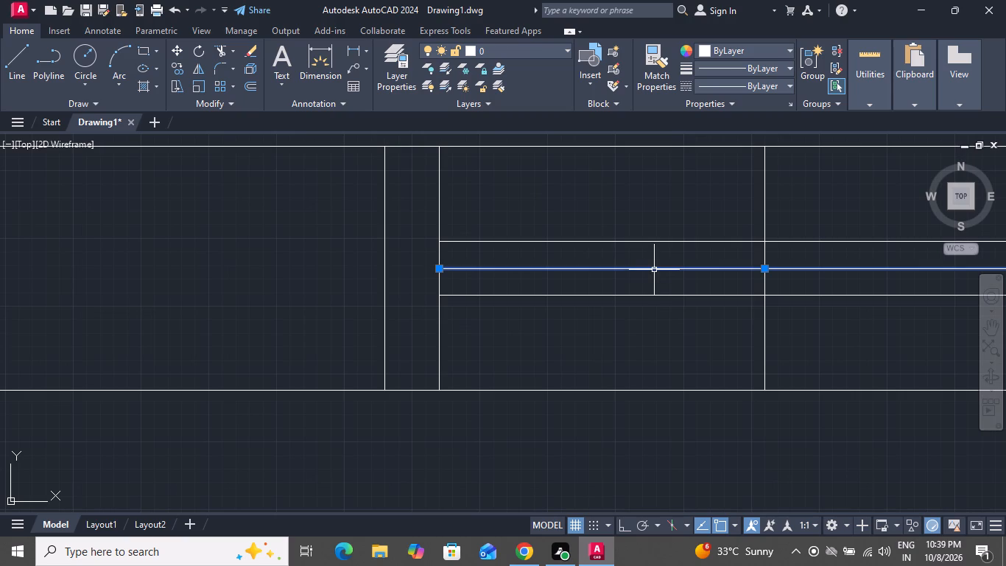
key("Delete")
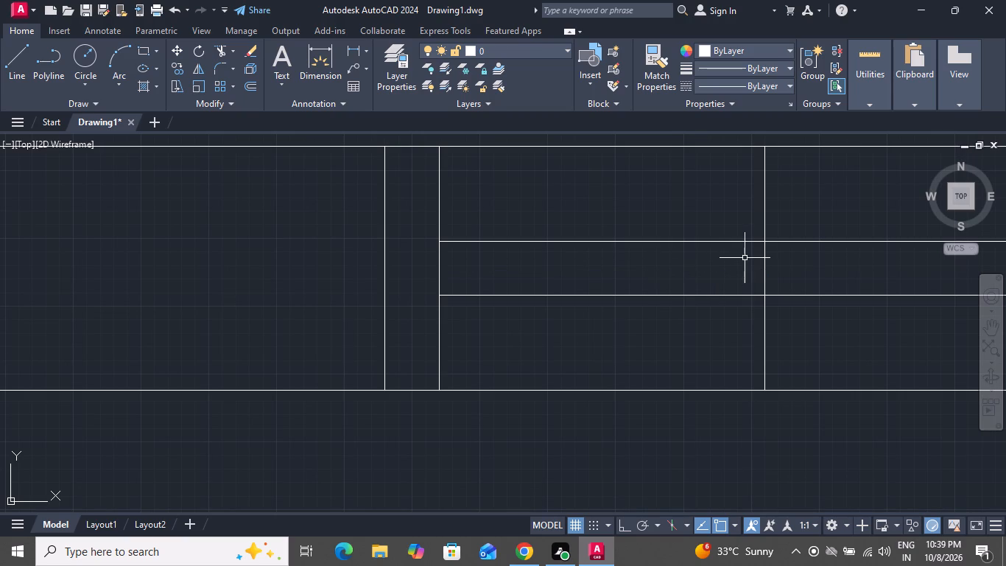
left_click(771, 259)
left_click(746, 269)
key("Delete")
Draw a vertical line across the upper outer wall at the midpoint of the third bedroom's inner wall line.
scroll(711, 321, "down", 3)
scroll(673, 346, "up", 1)
scroll(645, 332, "down", 5)
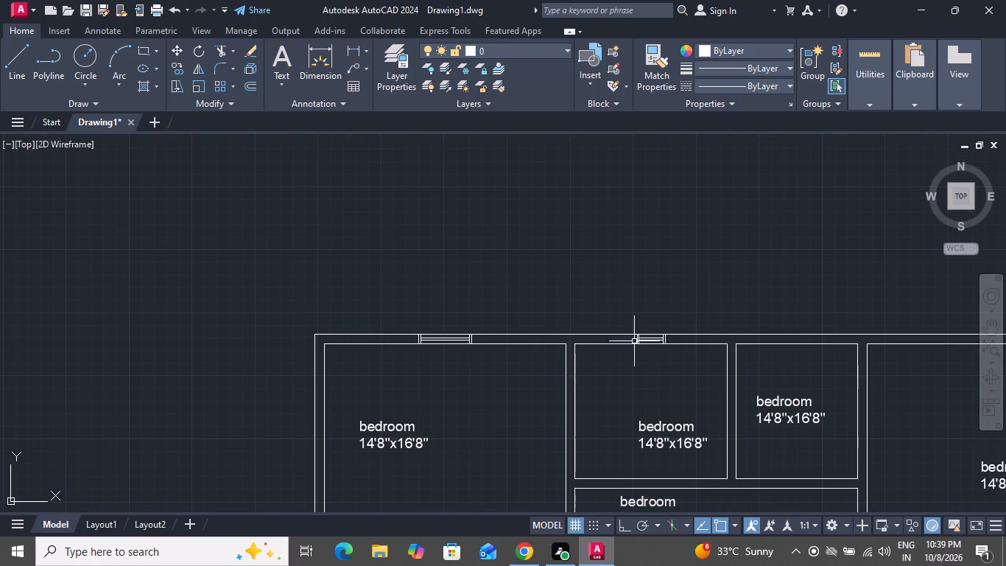
left_click(8, 55)
scroll(799, 343, "up", 4)
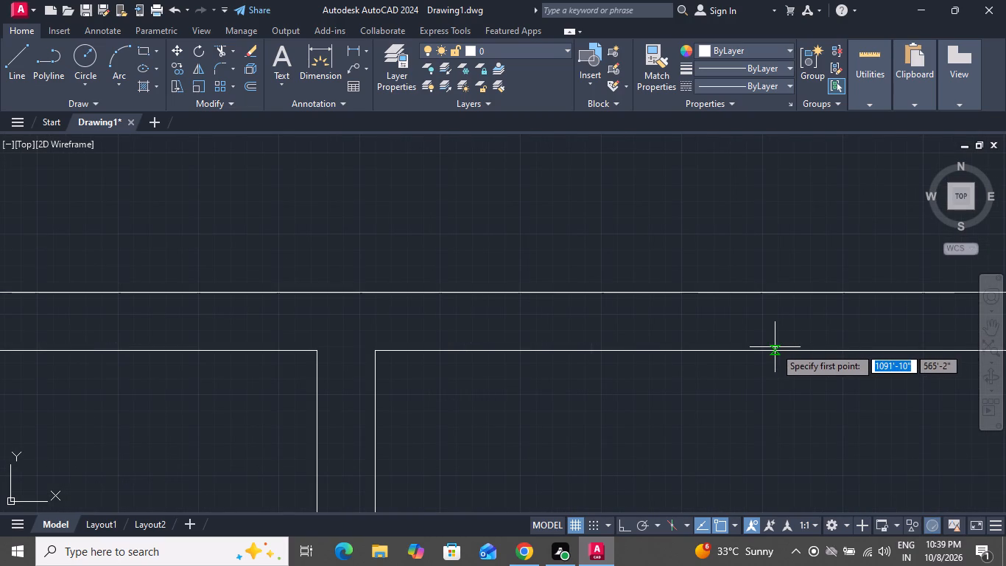
left_click(762, 352)
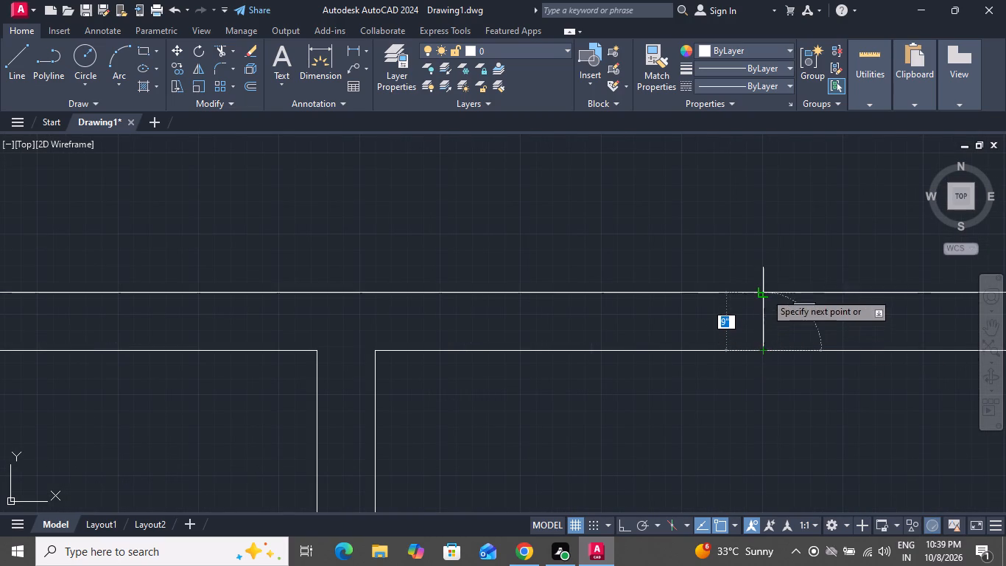
left_click(765, 291)
right_click(765, 291)
left_click(780, 315)
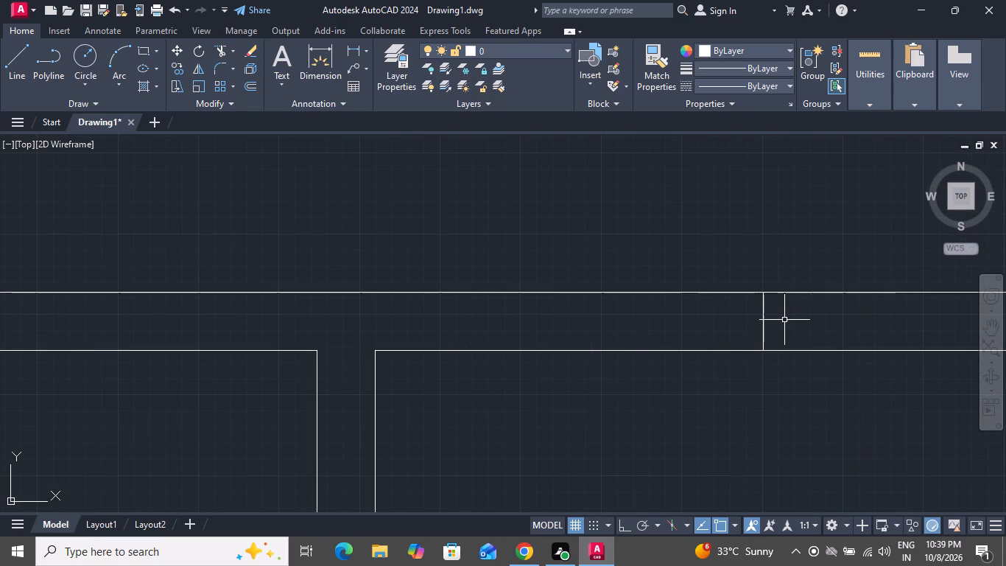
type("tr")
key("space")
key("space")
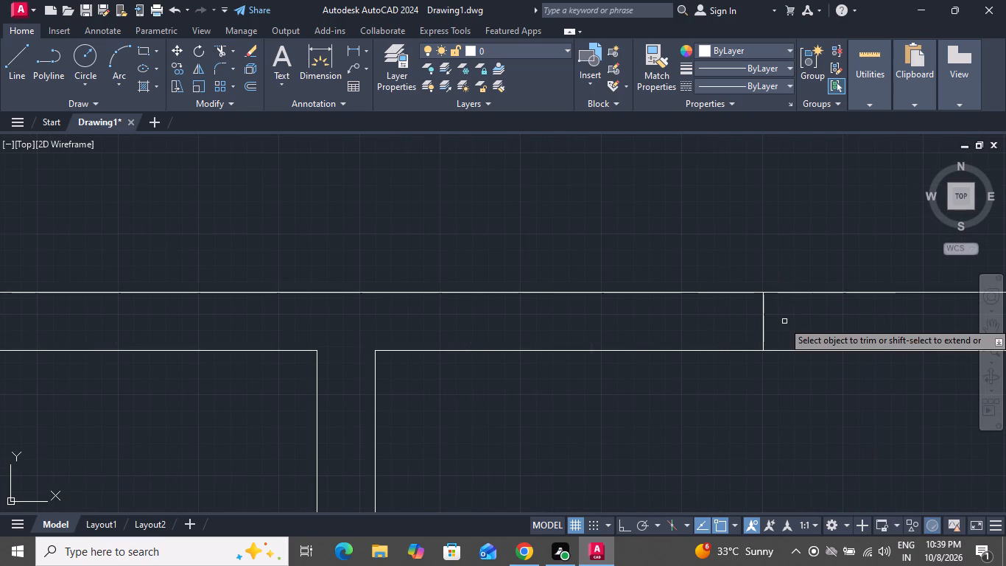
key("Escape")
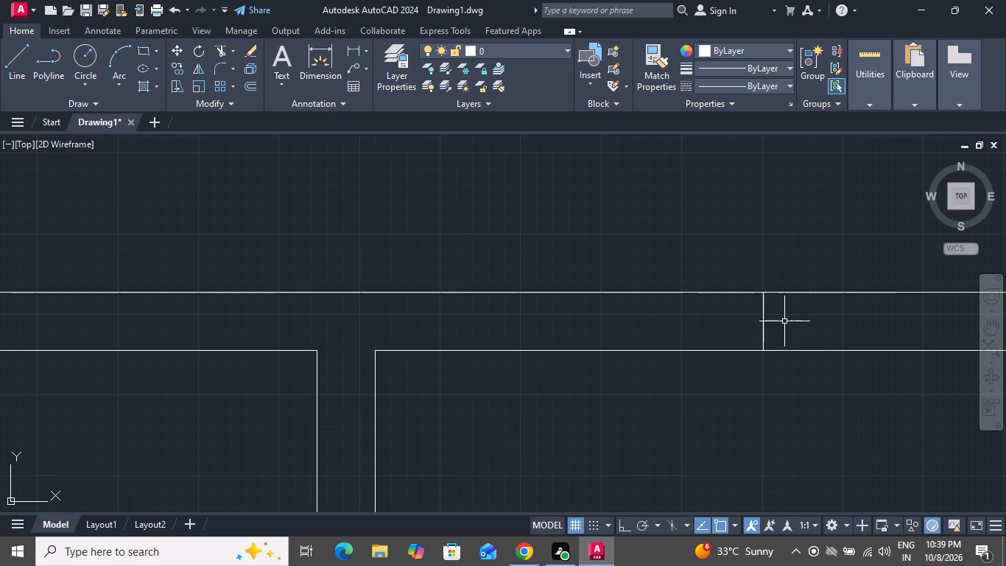
Offset the third window's vertical construction line by 1' to both sides within the upper outer wall.
type("o")
key("space")
type("1'")
key("Return")
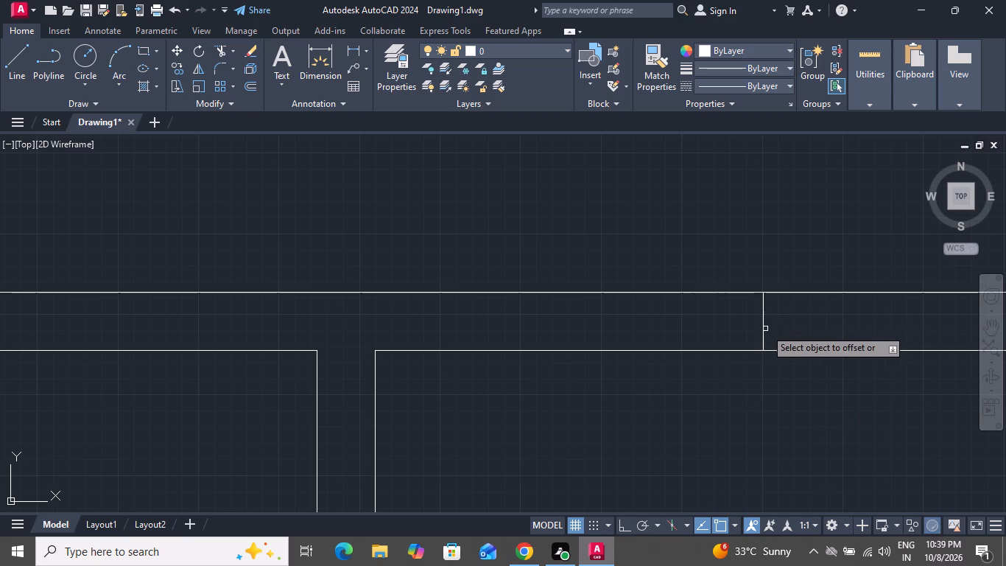
left_click(765, 329)
left_click(661, 318)
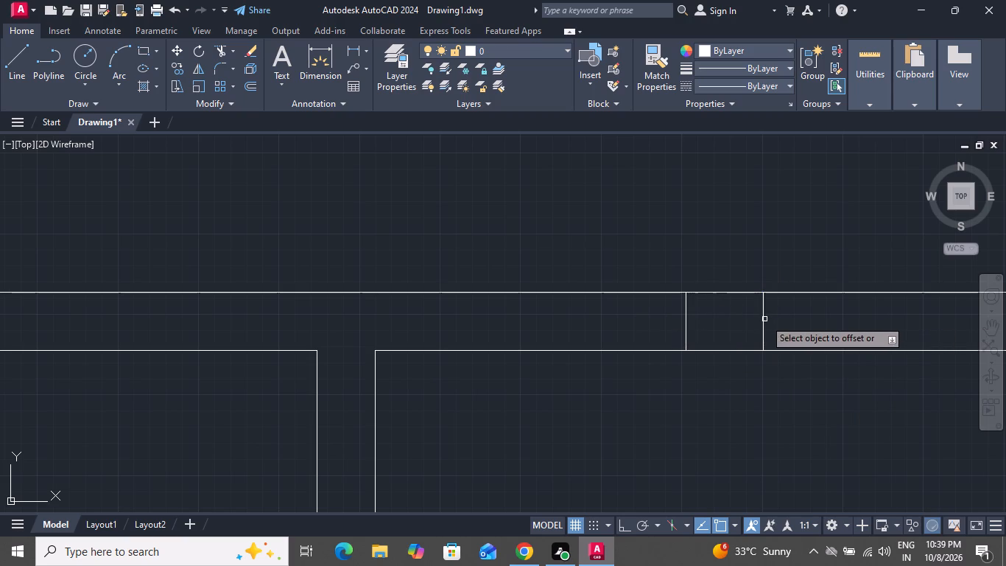
left_click(764, 319)
left_click(823, 324)
right_click(825, 324)
left_click(840, 337)
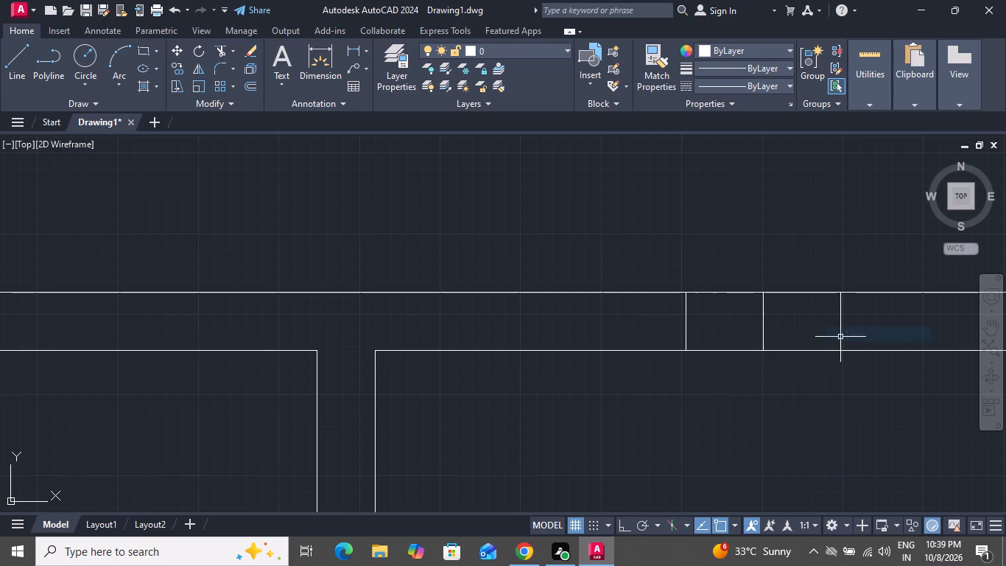
Offset the third window's two side lines outward by 2" to form the side frames.
type("o")
key("space")
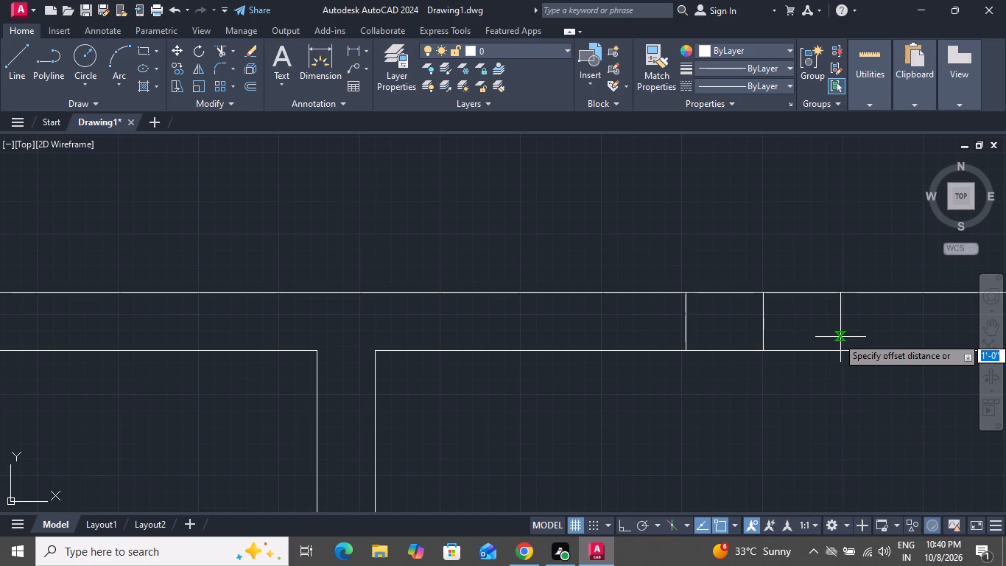
key("2")
key("shift+quotedbl")
key("Return")
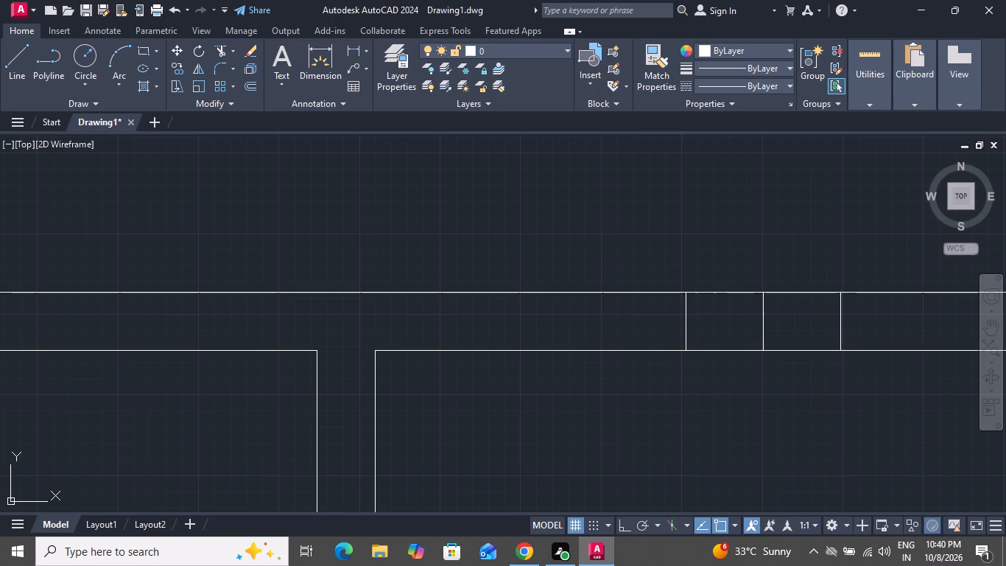
left_click(843, 334)
left_click(845, 329)
left_click(843, 330)
left_click(855, 333)
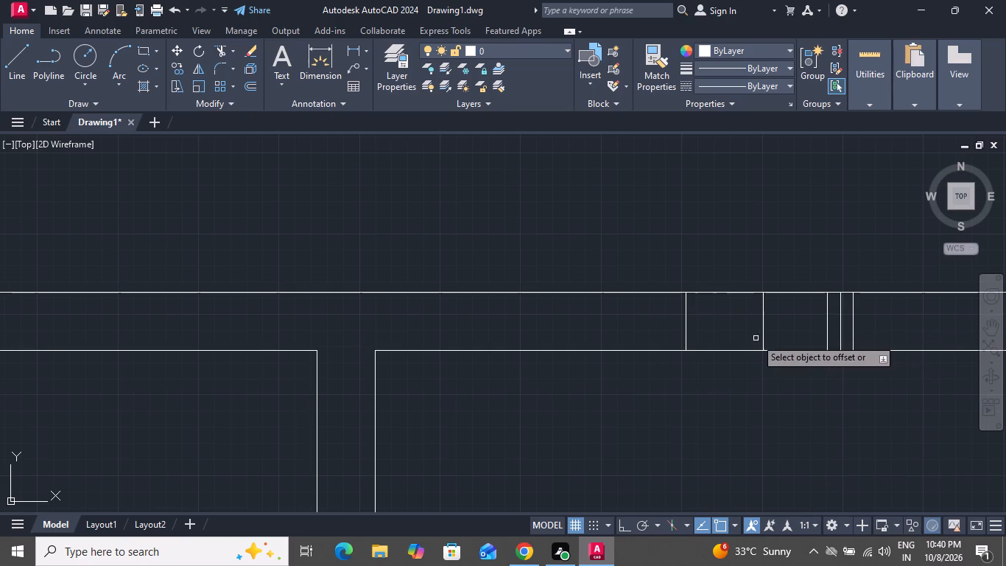
left_click(686, 323)
left_click(658, 320)
right_click(664, 317)
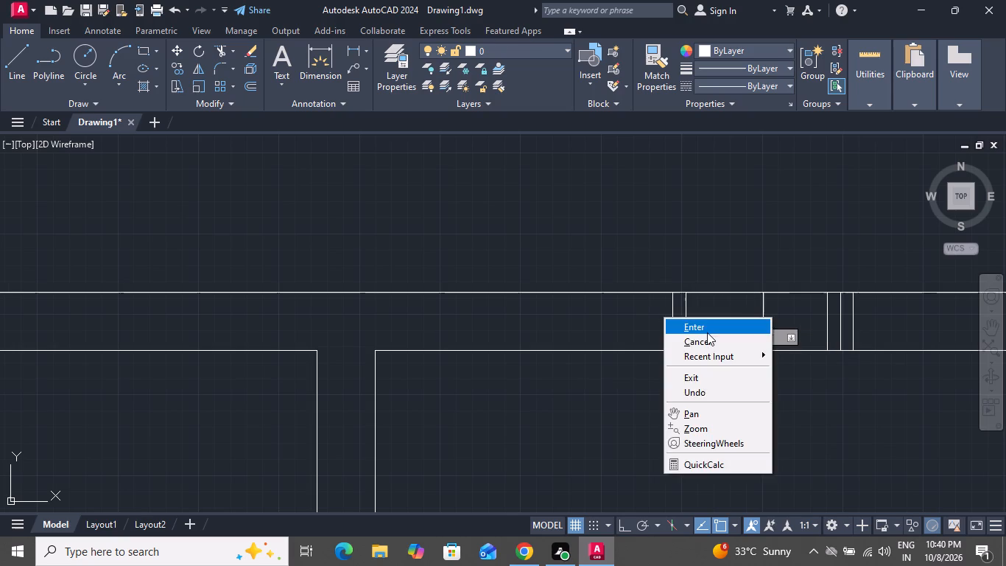
left_click(708, 338)
Delete the stray offset line just inside the third window's right side frame.
left_click(829, 339)
key("Delete")
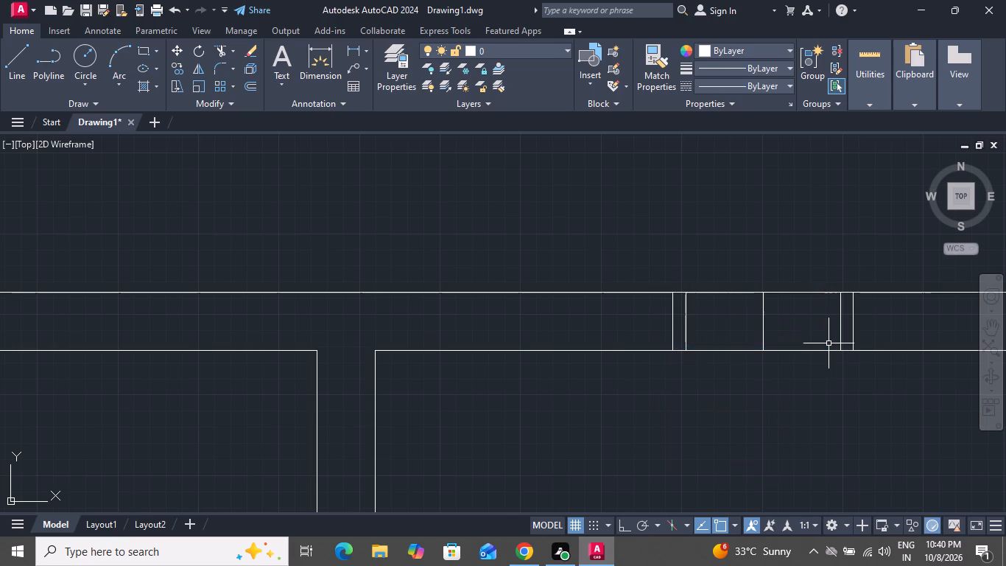
Draw a horizontal line through the middle of the wall thickness between the inner lines of the third window's side frames.
left_click(23, 57)
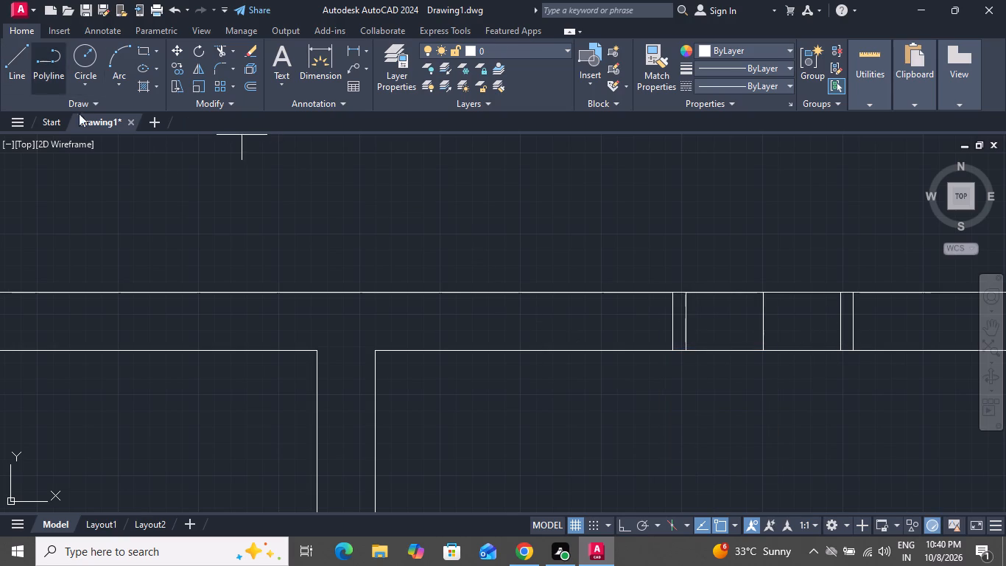
left_click(689, 321)
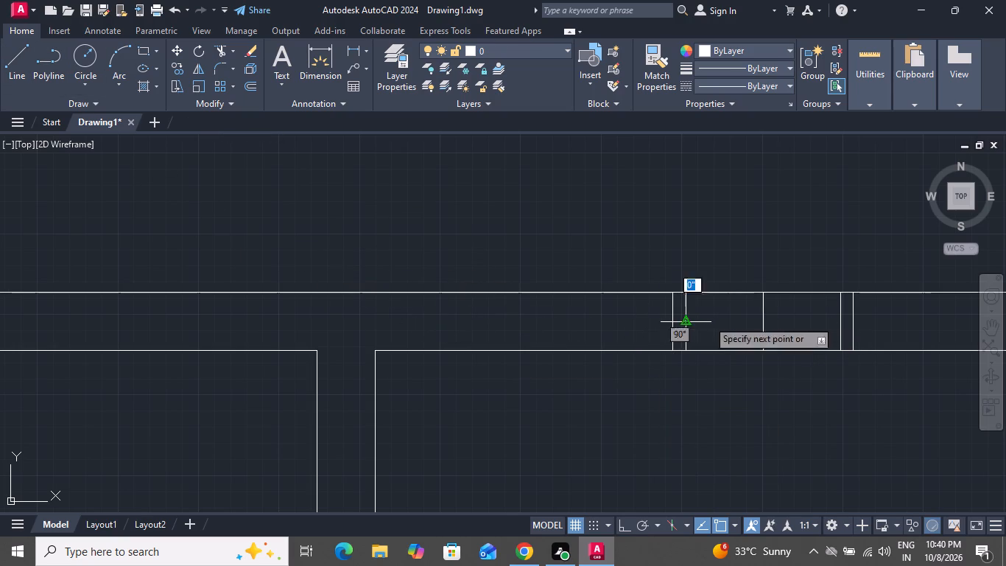
left_click(841, 321)
right_click(841, 321)
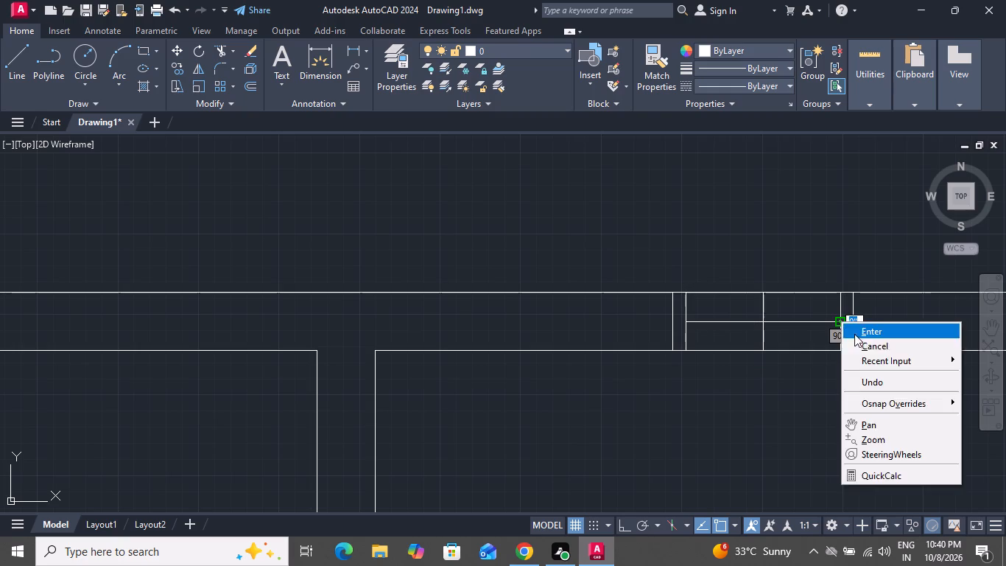
left_click(870, 343)
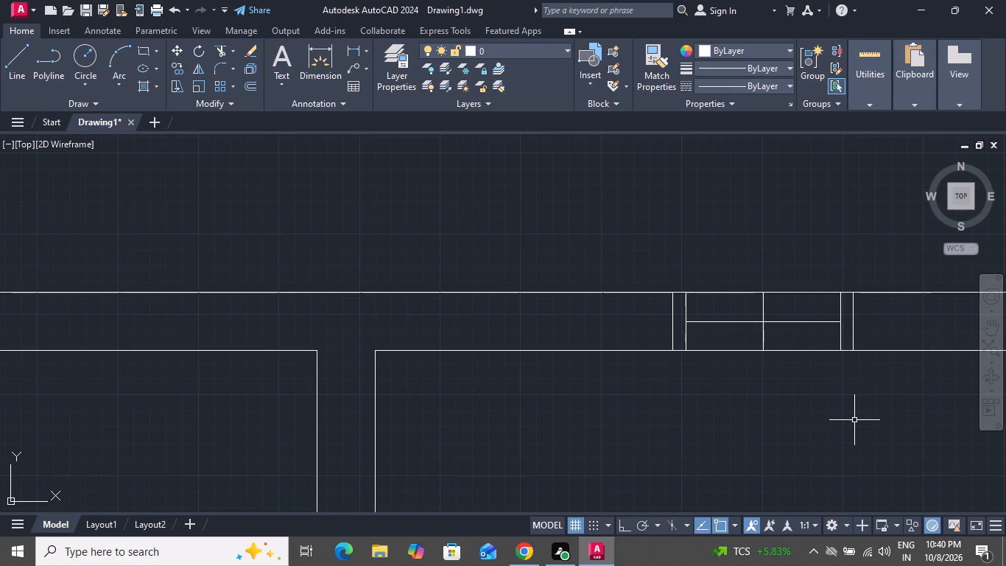
Offset the third window's horizontal centre line by 1" both below and above to form the glass lines.
type("o")
key("space")
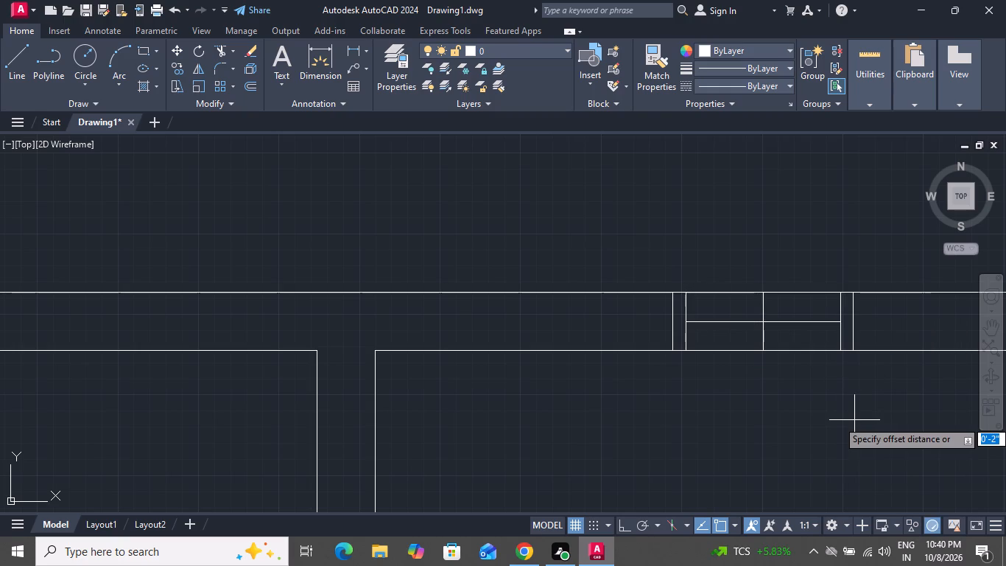
key("1")
key("shift+quotedbl")
key("Return")
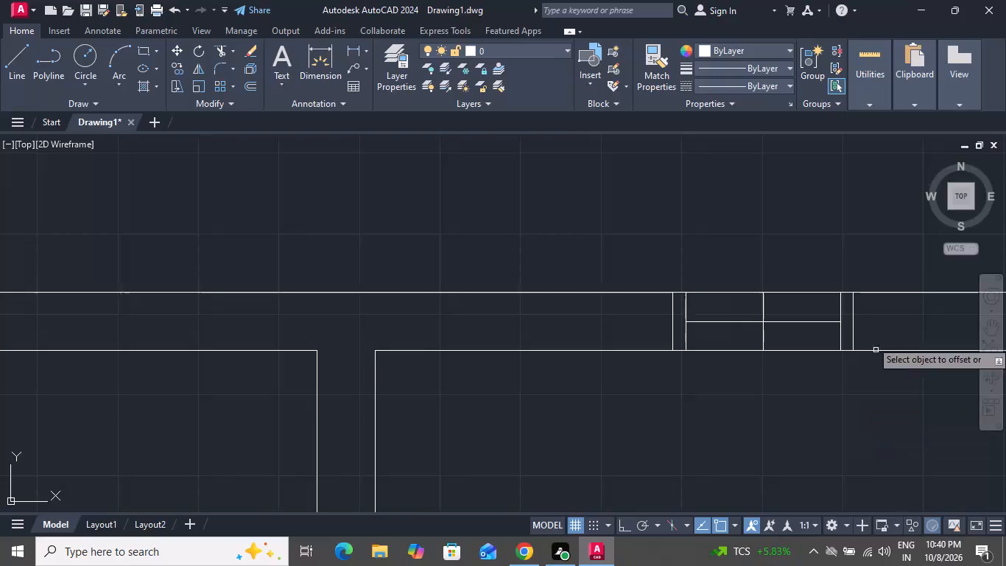
left_click_drag(809, 321, 809, 331)
left_click(807, 369)
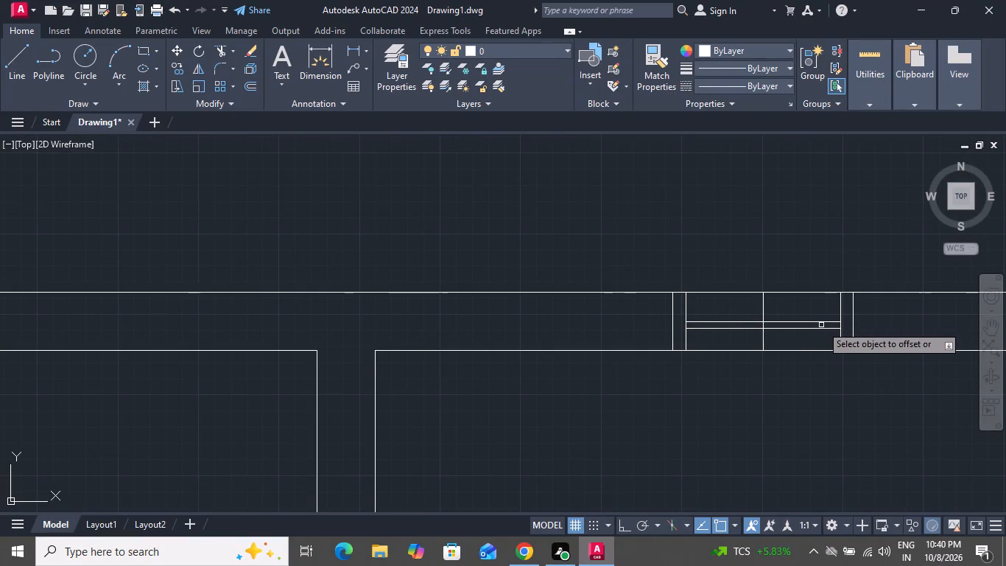
left_click(820, 324)
left_click(825, 311)
right_click(907, 298)
left_click(920, 330)
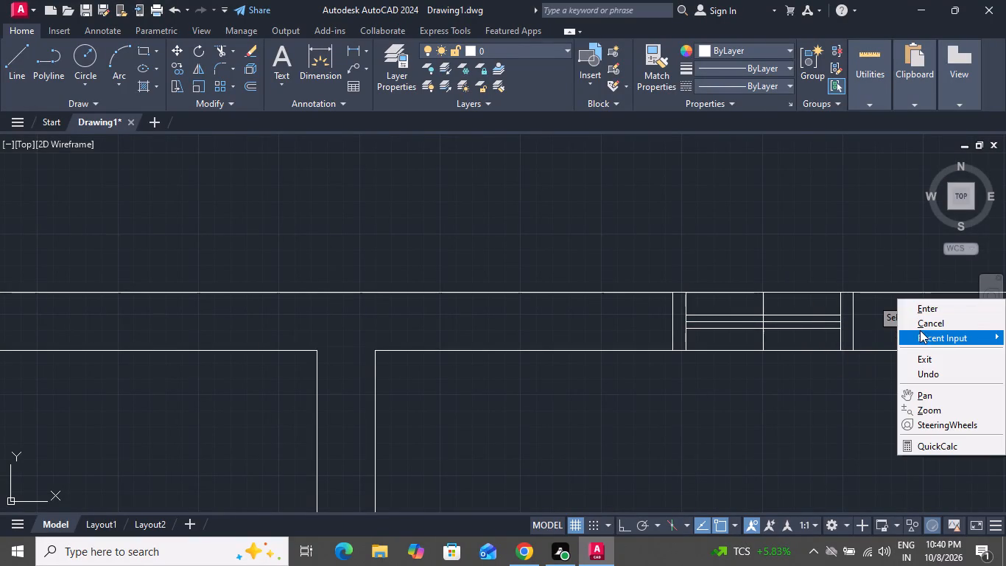
left_click(911, 313)
Delete the third window's horizontal centre line and the vertical construction line at its middle.
scroll(804, 315, "up", 1)
scroll(804, 315, "down", 1)
scroll(804, 315, "up", 1)
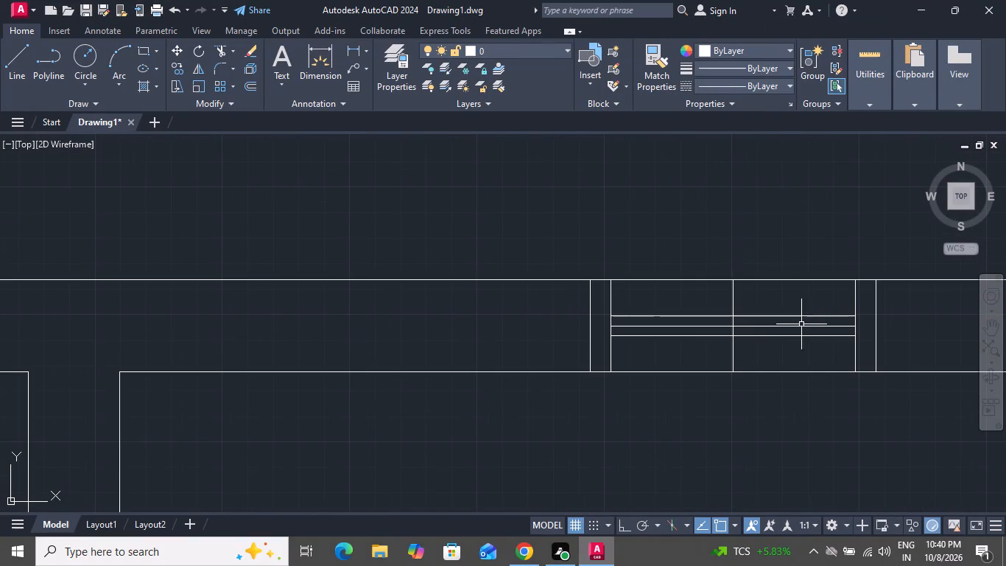
left_click(796, 328)
key("Delete")
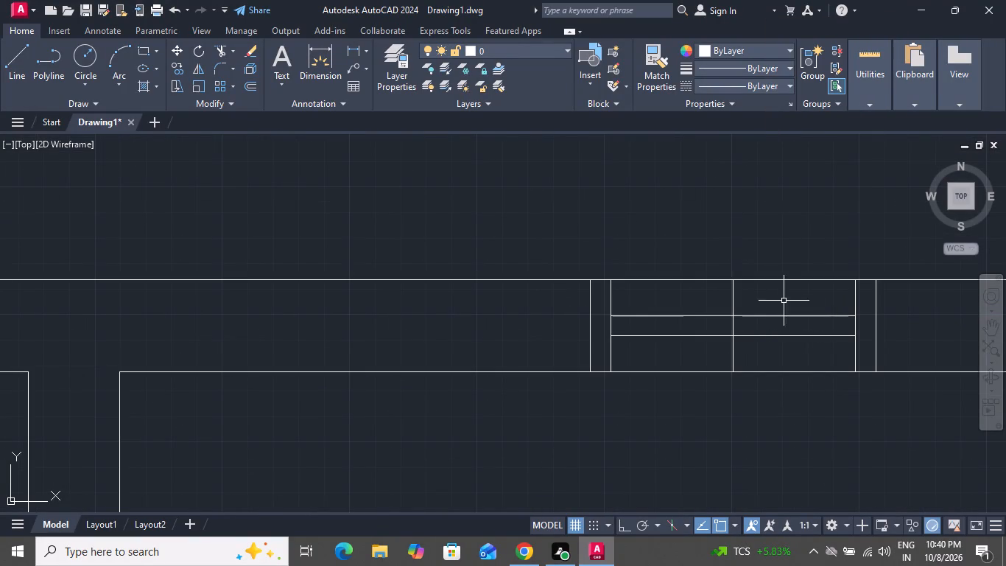
left_click(774, 296)
left_click(705, 298)
key("Delete")
Draw a vertical line across the upper outer wall at the midpoint of the upper-right bedroom's inner wall line.
scroll(705, 298, "down", 1)
scroll(705, 298, "up", 1)
scroll(705, 298, "down", 2)
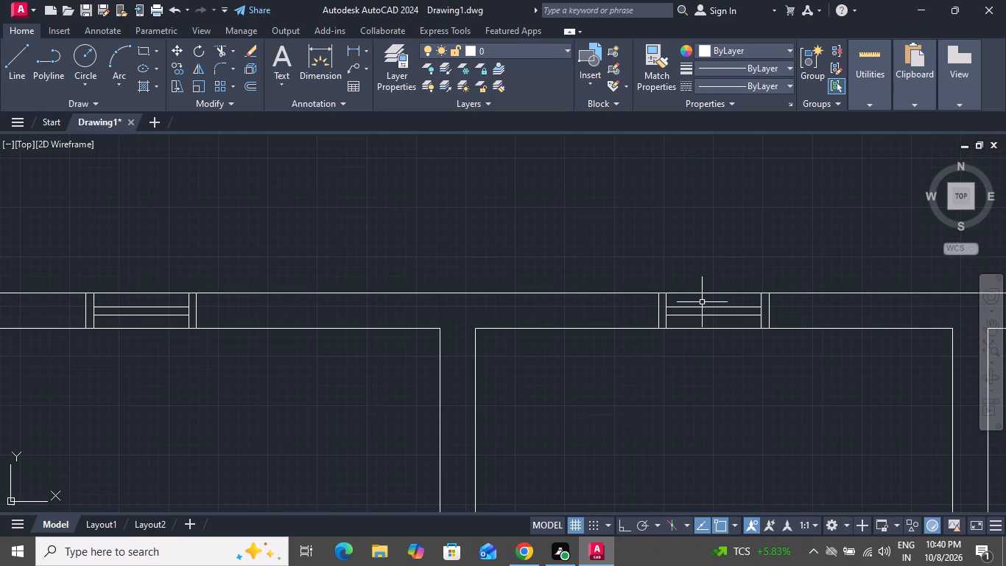
scroll(702, 302, "down", 1)
scroll(702, 302, "up", 1)
scroll(694, 313, "down", 2)
scroll(633, 318, "down", 2)
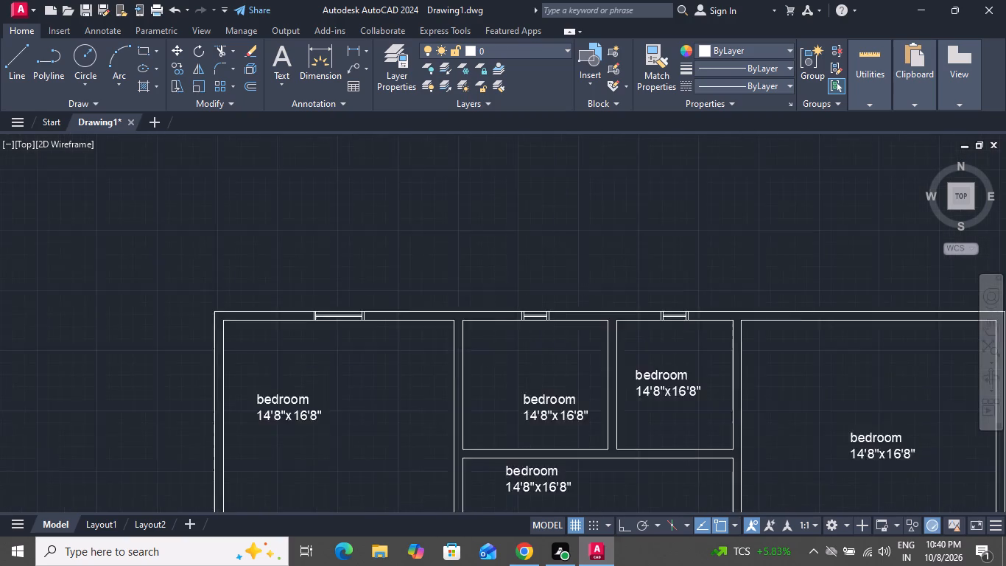
left_click(24, 57)
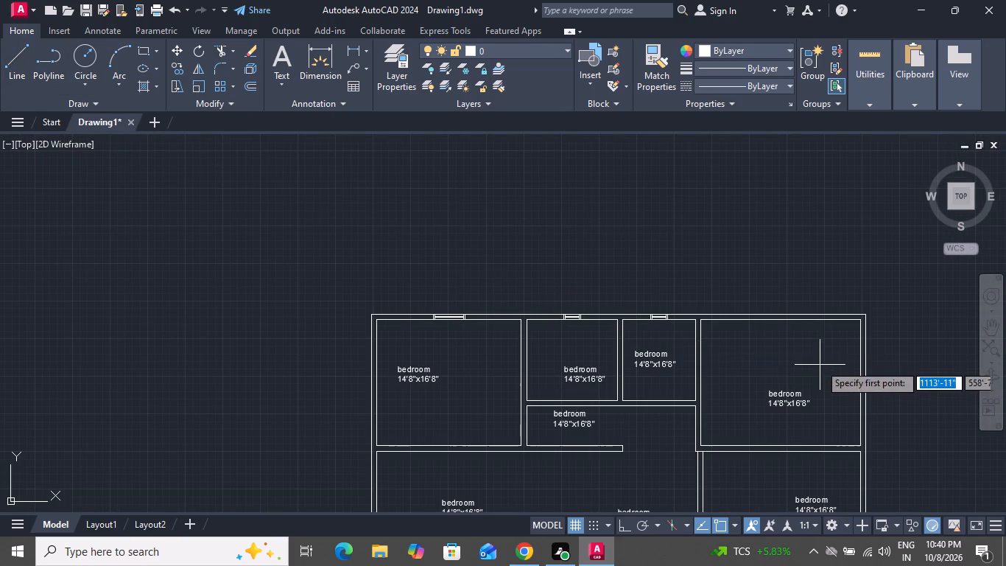
scroll(820, 360, "up", 2)
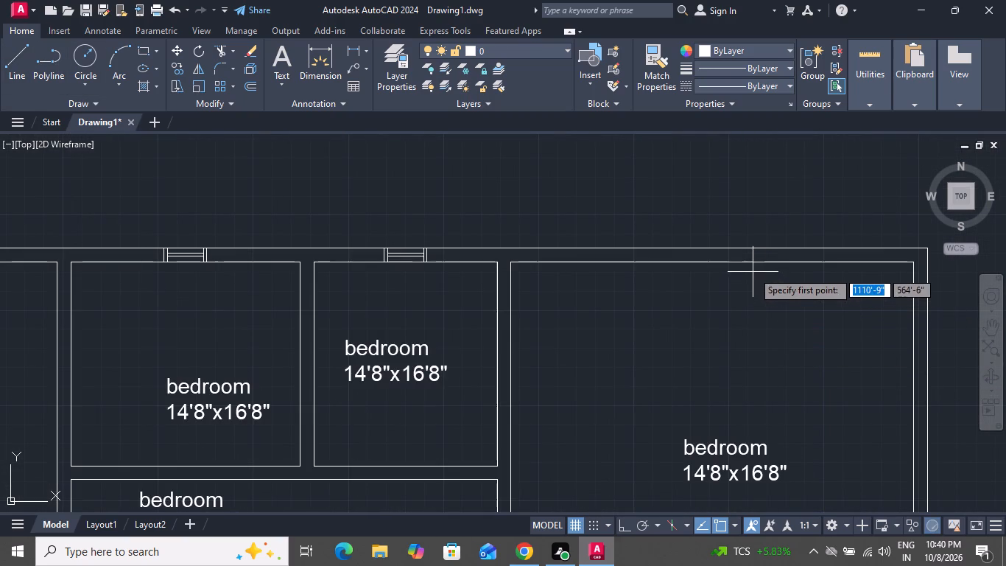
left_click(717, 262)
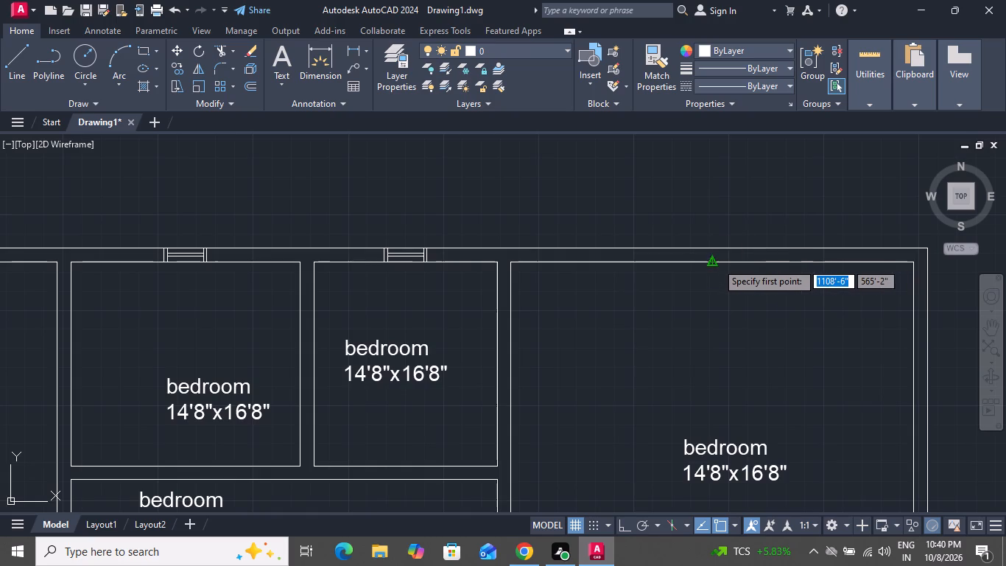
left_click(716, 248)
right_click(716, 248)
left_click(722, 268)
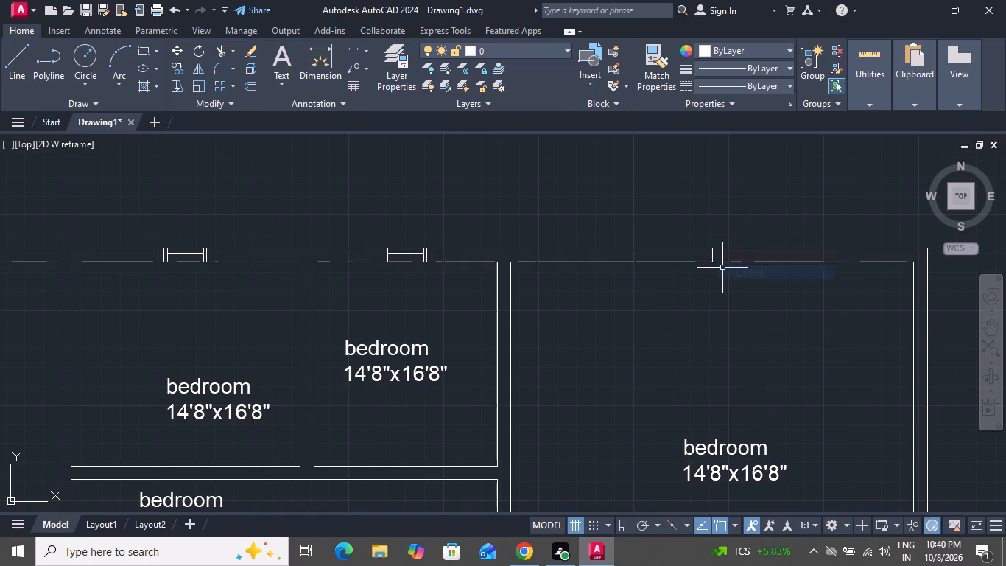
Offset the upper-right bedroom's vertical construction line by 2' to both sides within the outer wall.
type("o")
key("space")
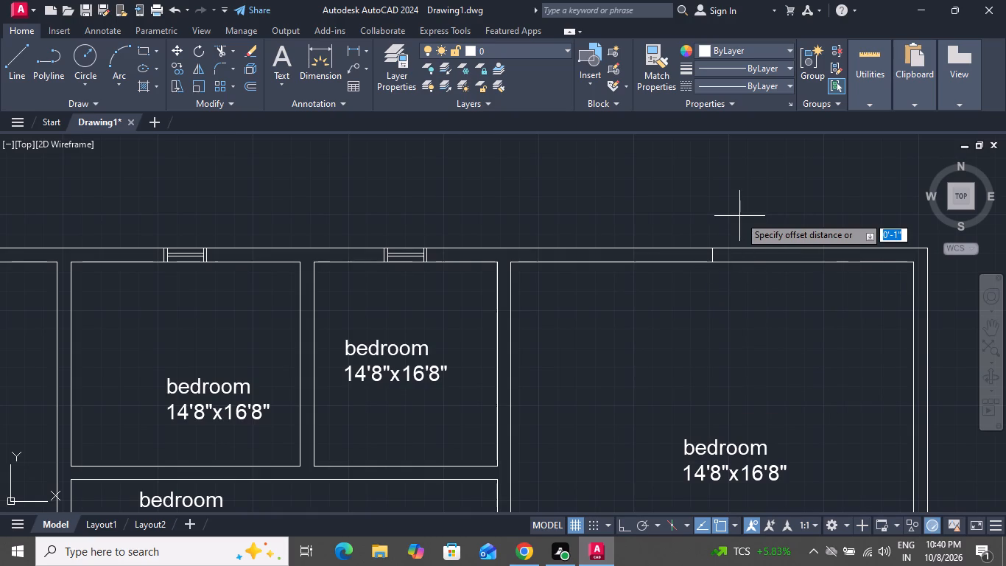
key("2")
key("apostrophe")
key("Return")
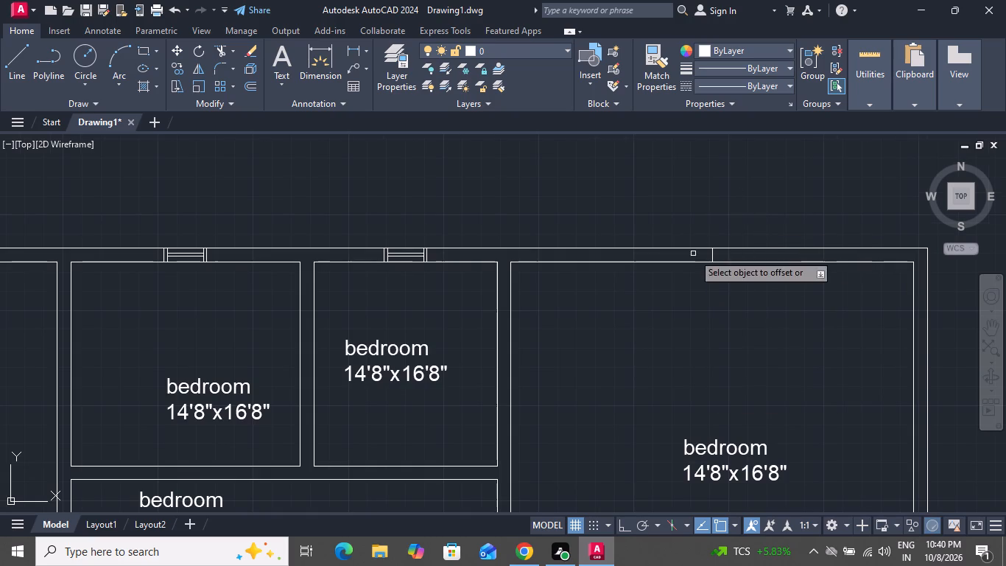
scroll(693, 254, "up", 3)
left_click(754, 256)
left_click(666, 254)
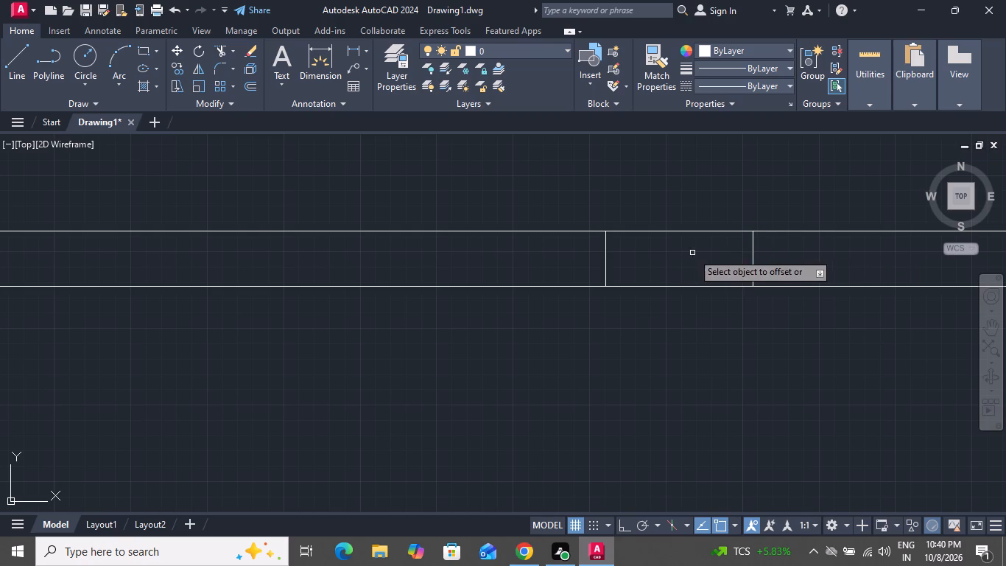
left_click(756, 254)
left_click(896, 265)
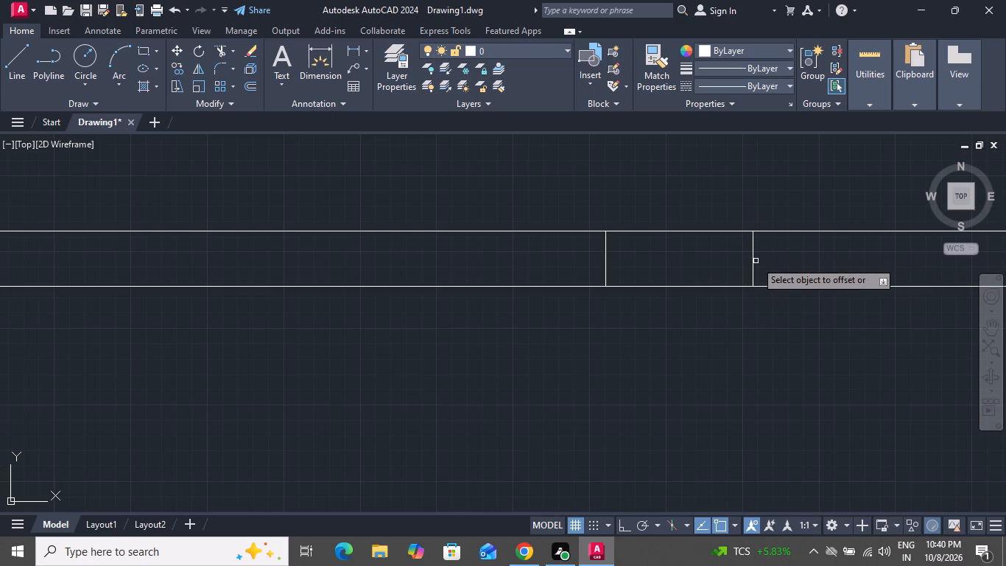
left_click(755, 262)
left_click(789, 256)
right_click(791, 256)
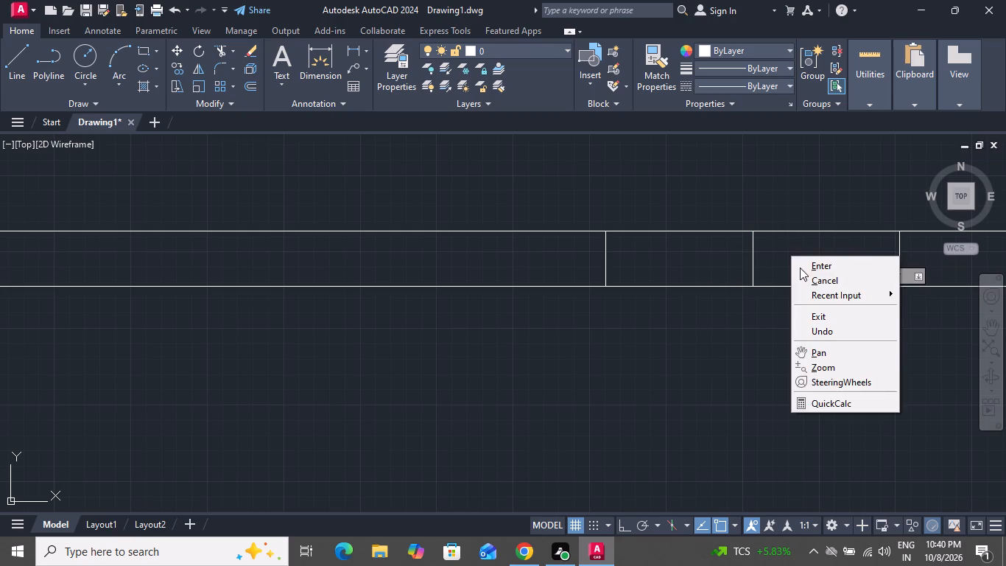
left_click(800, 268)
Offset the fourth window's two side lines outward by 2" to form the side frames.
type("o")
key("space")
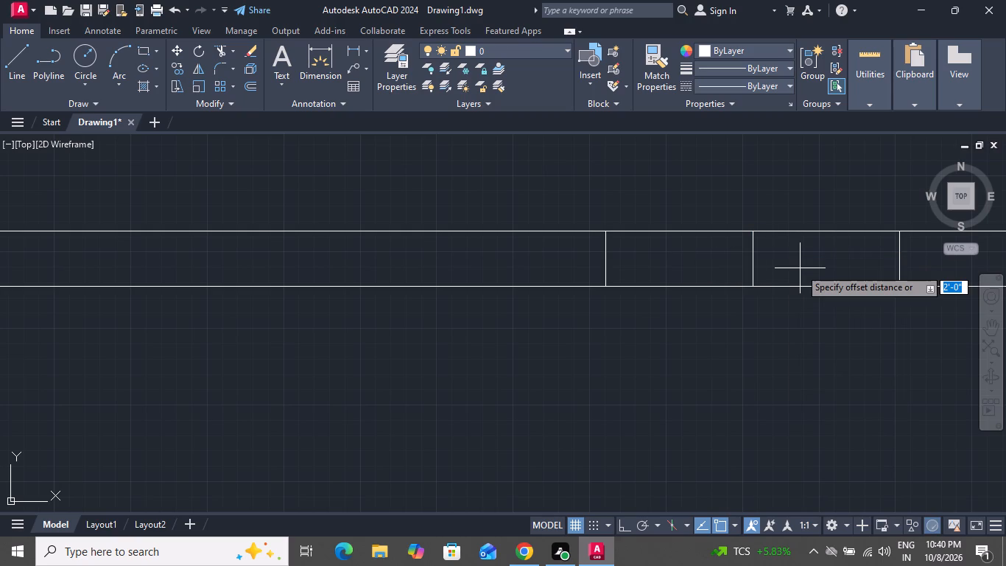
key("2")
key("shift+quotedbl")
key("Return")
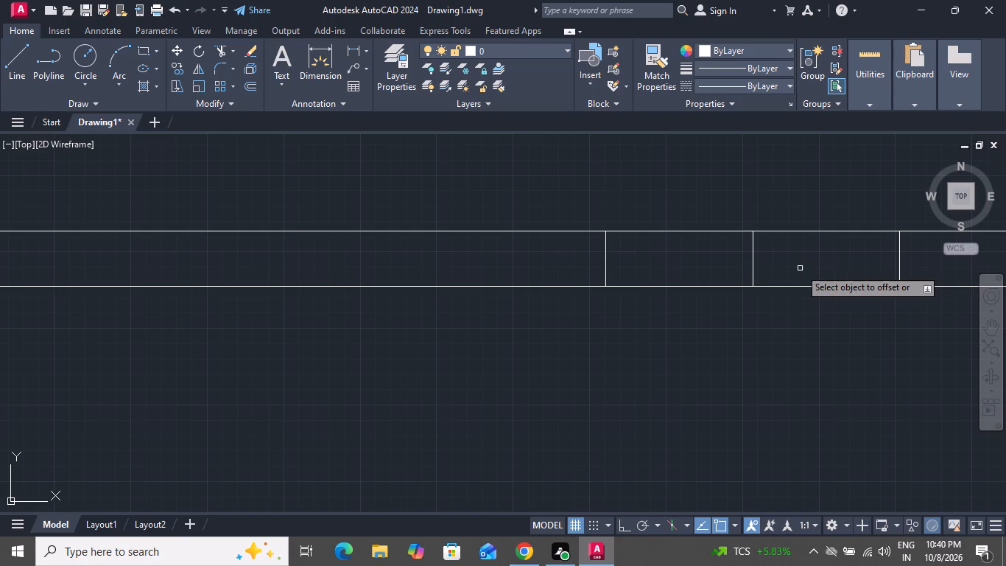
left_click(898, 259)
left_click(950, 266)
left_click(605, 246)
left_click(559, 256)
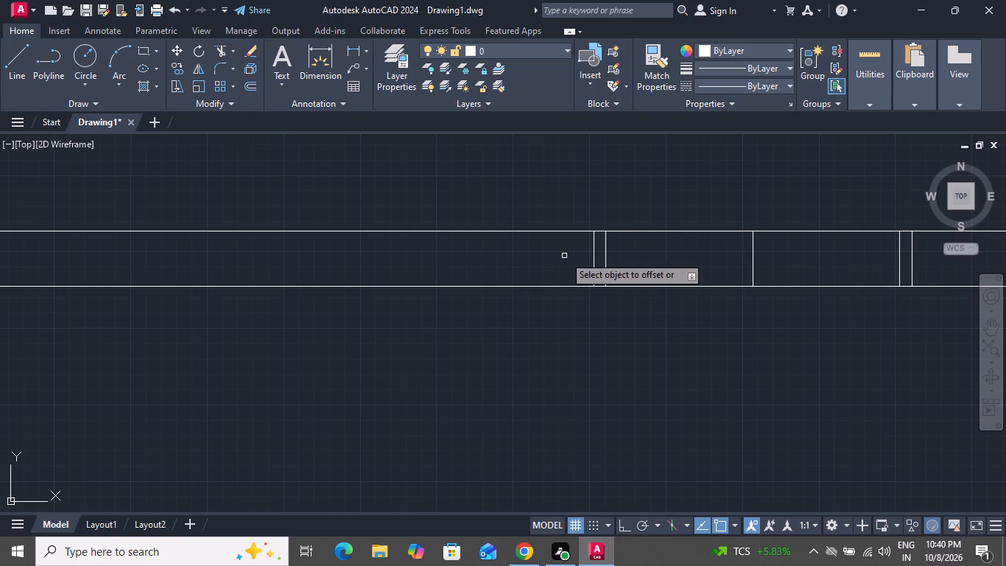
right_click(564, 256)
left_click(571, 267)
Draw a horizontal centre line between the midpoints of the fourth window's two inner side lines.
left_click(16, 61)
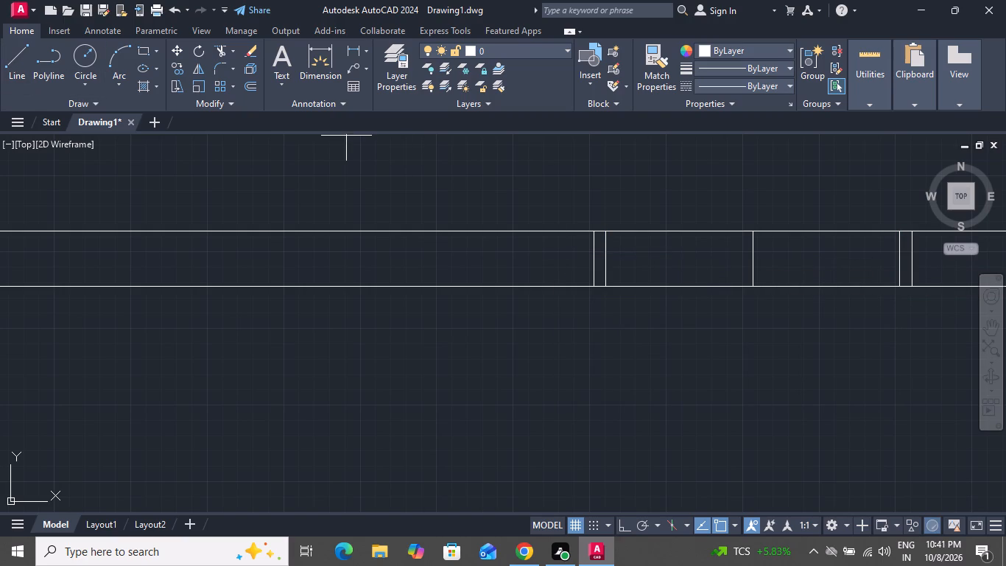
left_click(602, 258)
scroll(492, 298, "up", 1)
scroll(492, 298, "down", 1)
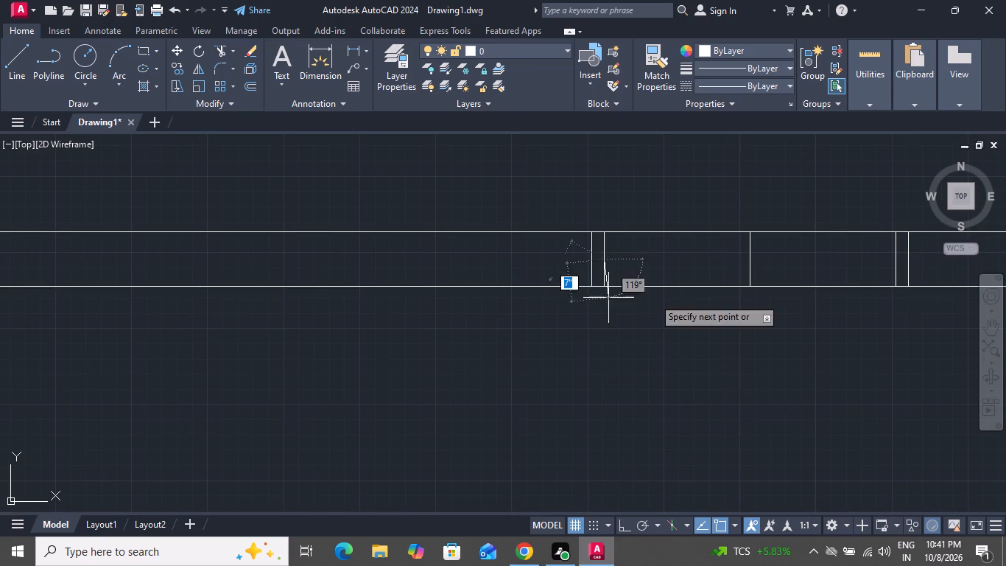
left_click(897, 258)
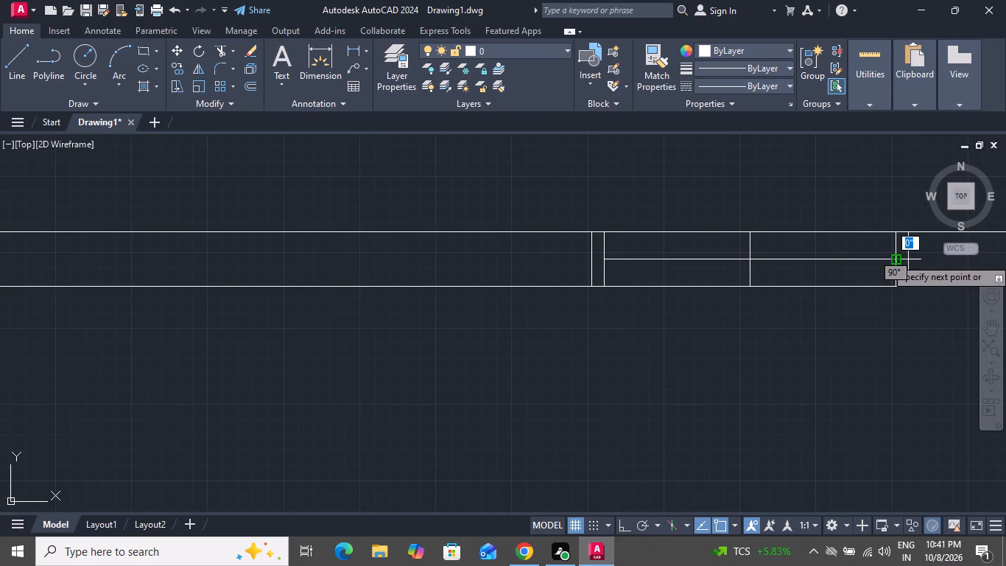
right_click(898, 258)
left_click(908, 278)
Offset the fourth window's horizontal centre line by 1" to both sides to form the glass lines.
type("o")
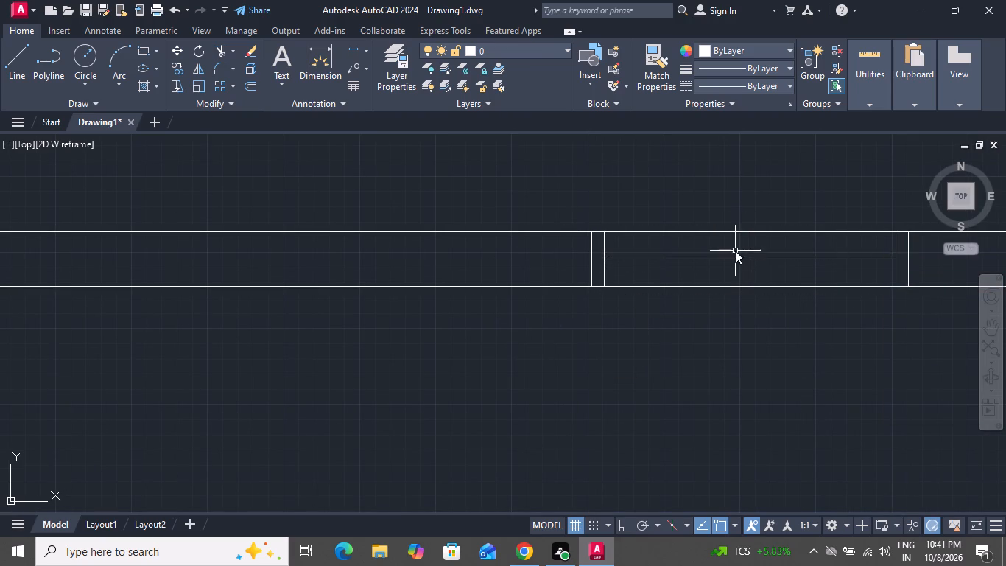
key("space")
key("1")
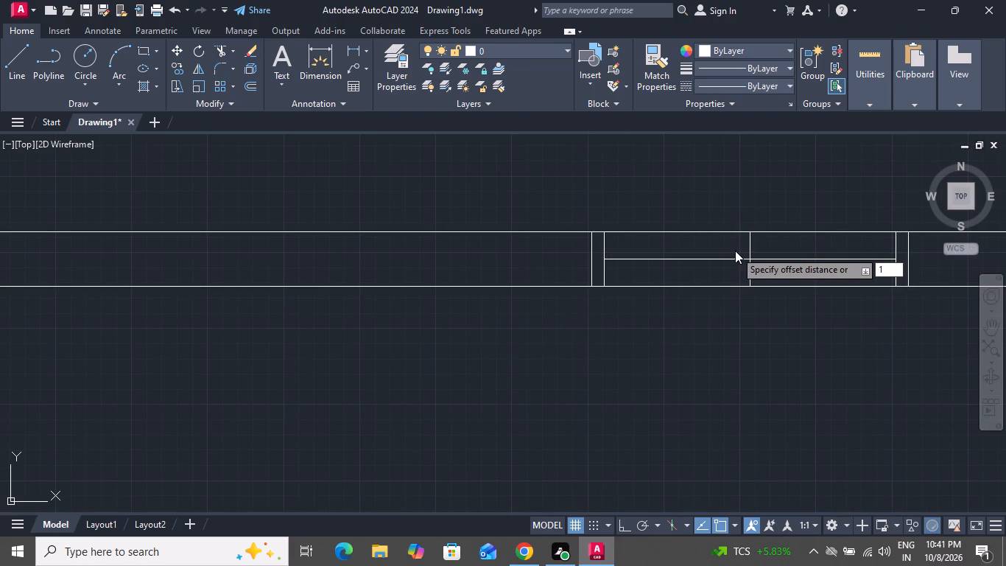
key("shift+quotedbl")
key("Return")
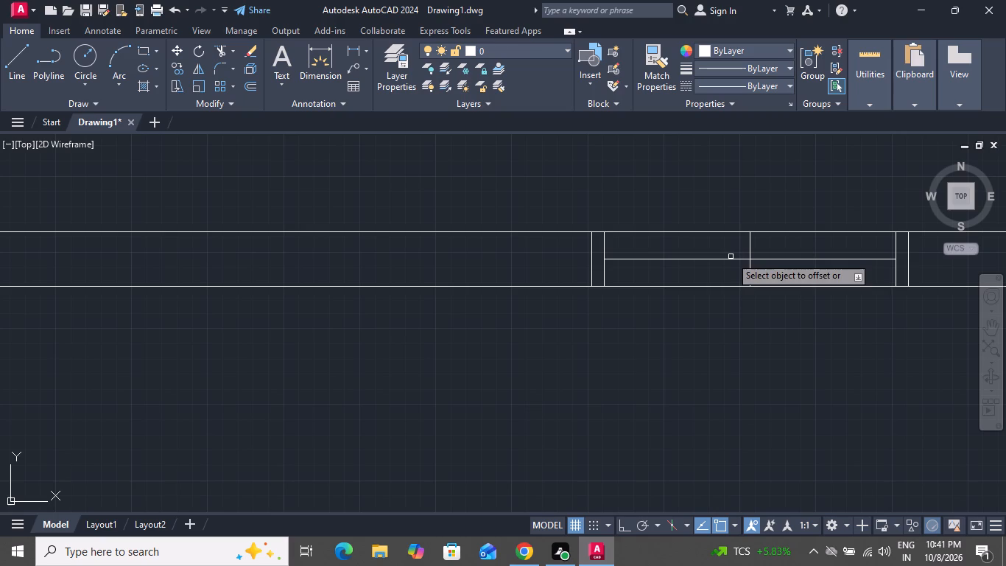
left_click(731, 257)
left_click(730, 250)
left_click(728, 260)
left_click(727, 273)
right_click(727, 273)
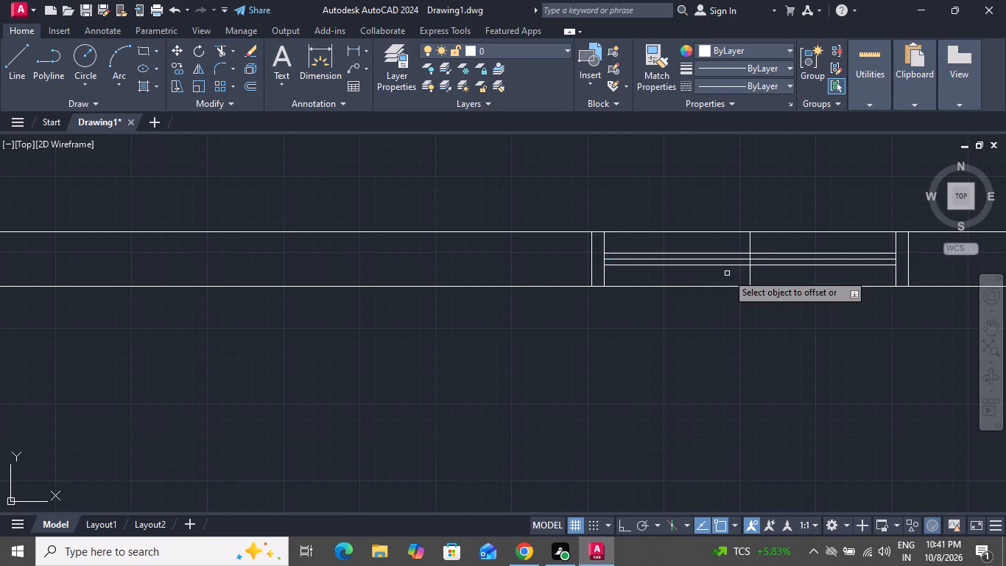
left_click(742, 293)
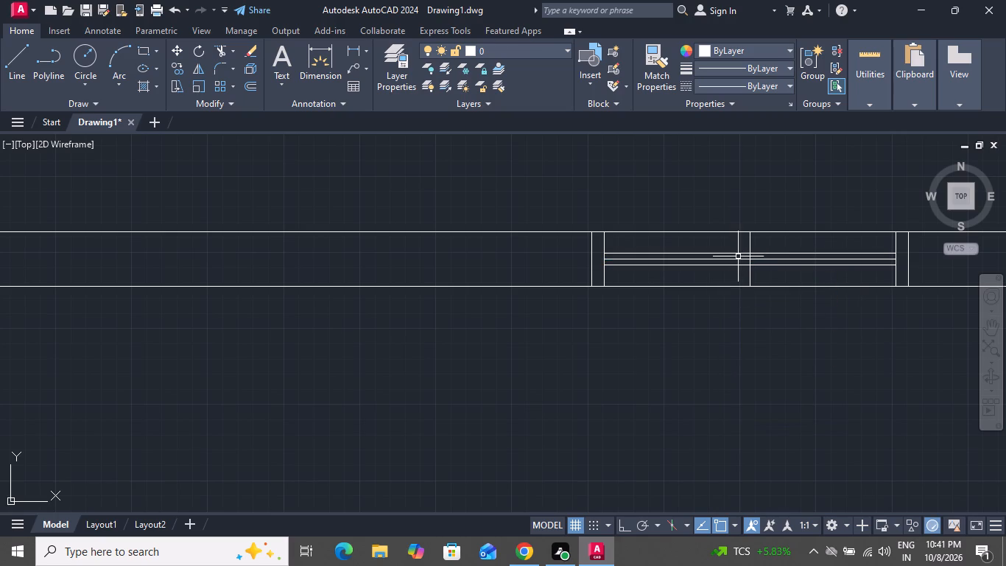
Delete the fourth window's horizontal centre line and the vertical construction line at its middle.
scroll(728, 269, "up", 2)
left_click(717, 240)
left_click(711, 254)
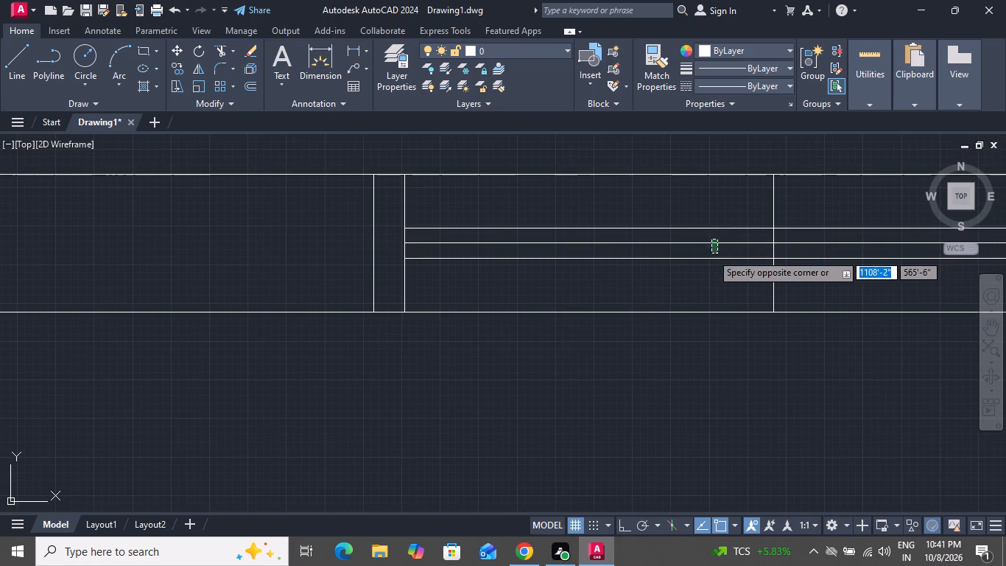
key("Delete")
left_click(788, 185)
left_click(754, 200)
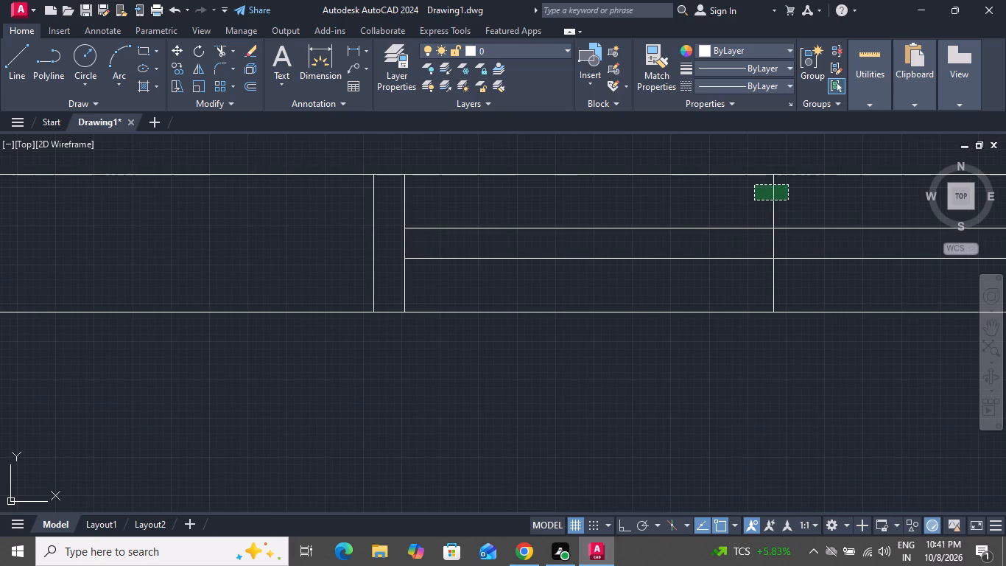
key("Delete")
Draw a horizontal partition line into the lower-left bedroom from its left inner wall, about halfway across the room and above the label.
scroll(728, 229, "up", 1)
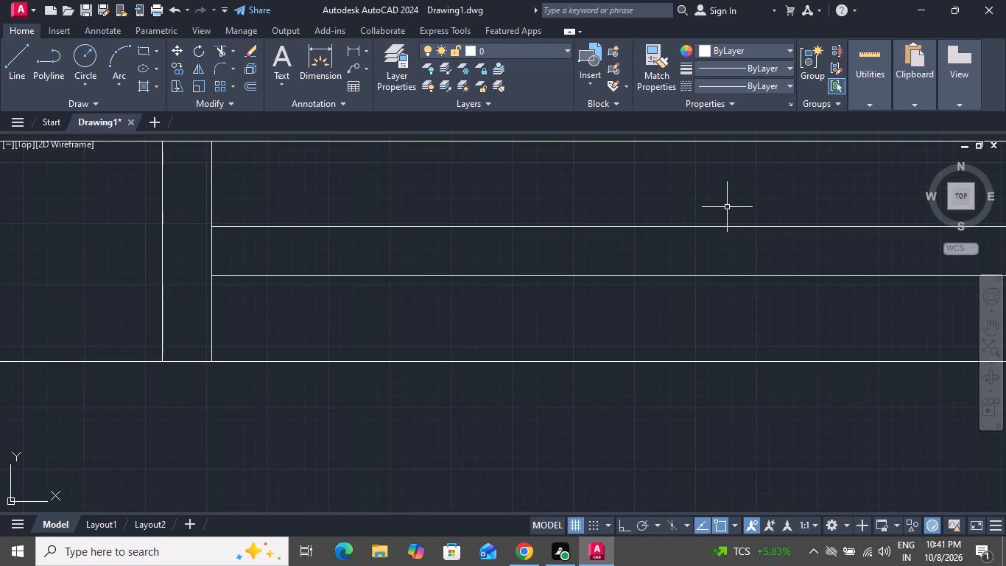
scroll(727, 207, "down", 6)
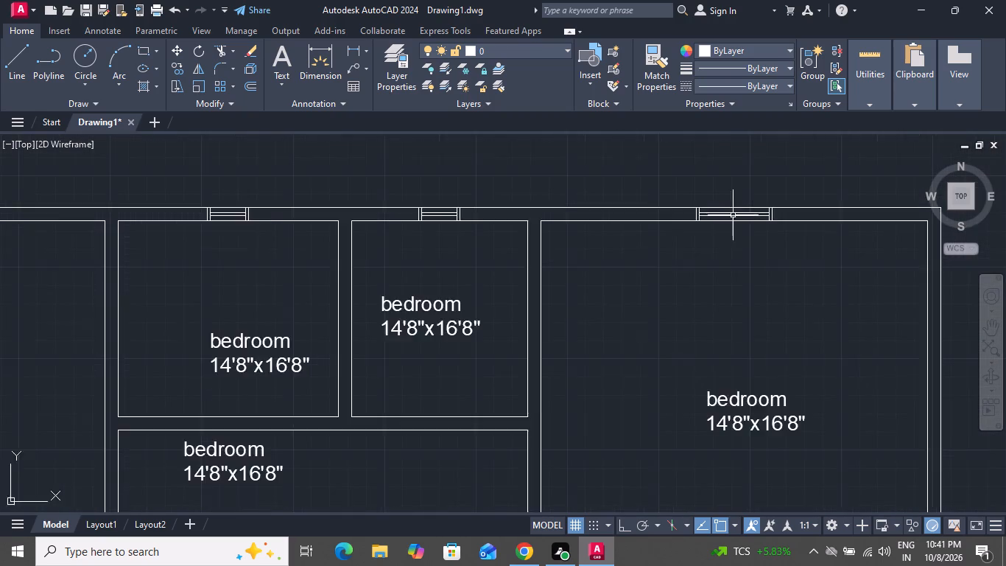
scroll(733, 216, "down", 1)
scroll(733, 217, "up", 1)
scroll(733, 217, "down", 2)
scroll(697, 295, "down", 1)
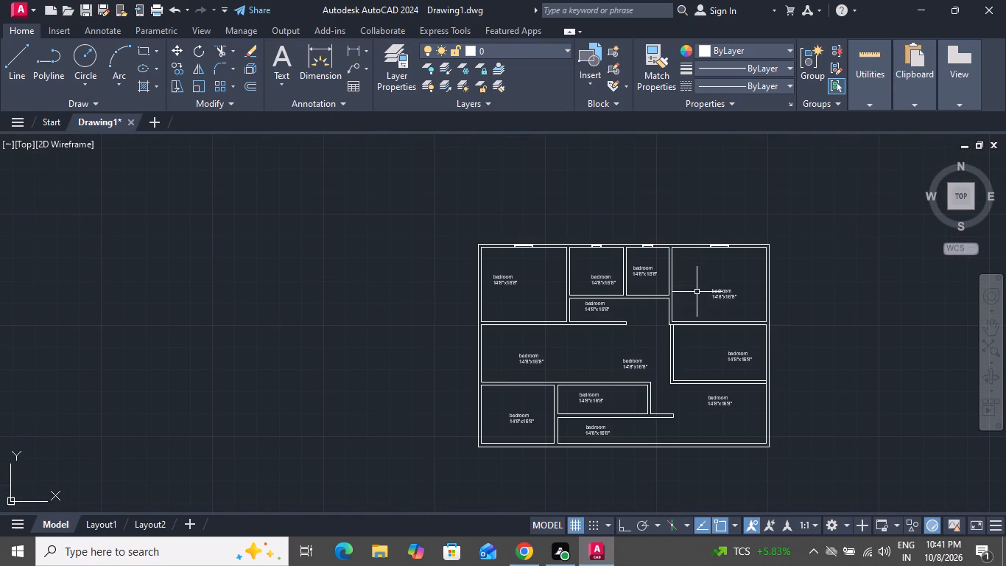
left_click(17, 61)
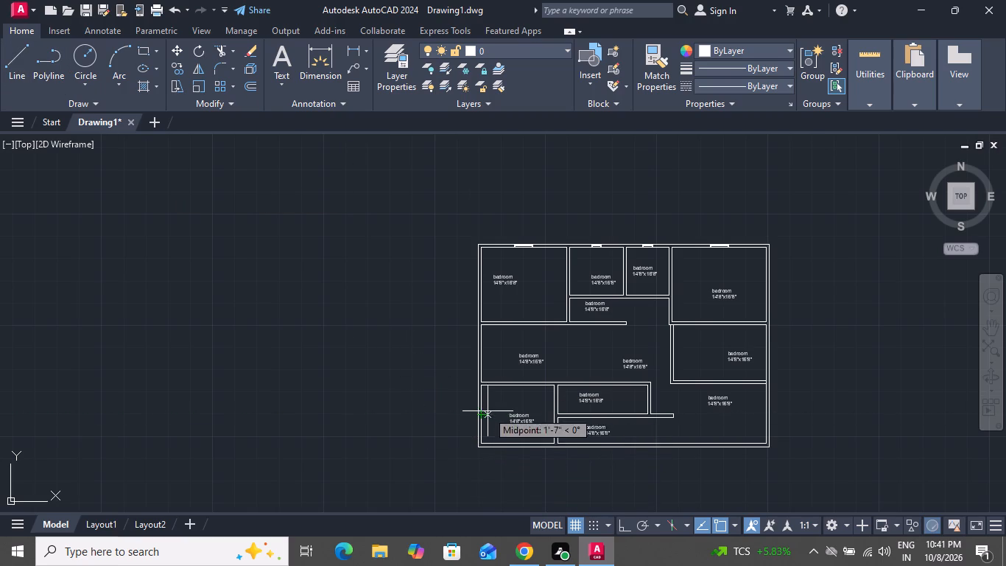
scroll(488, 407, "up", 3)
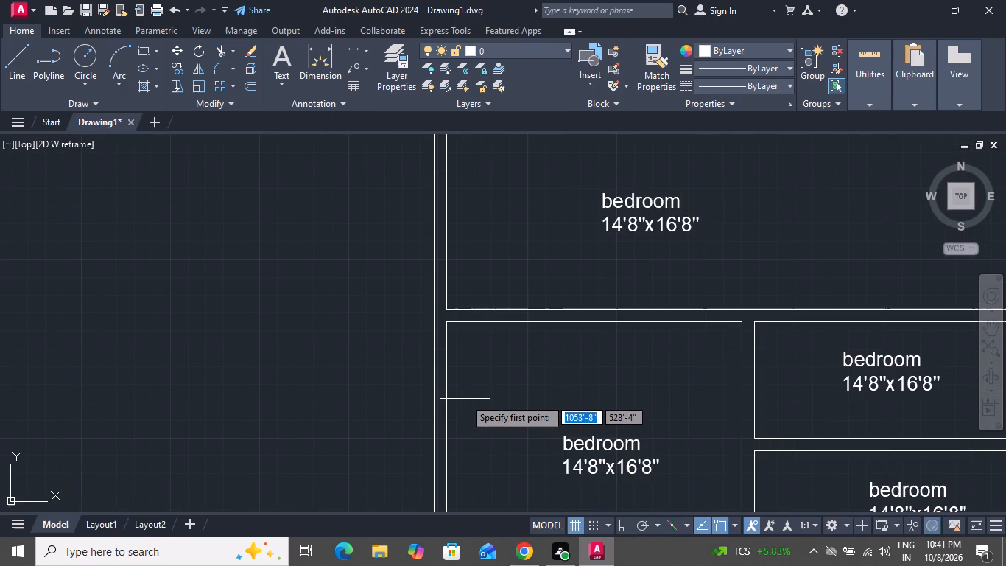
left_click(448, 391)
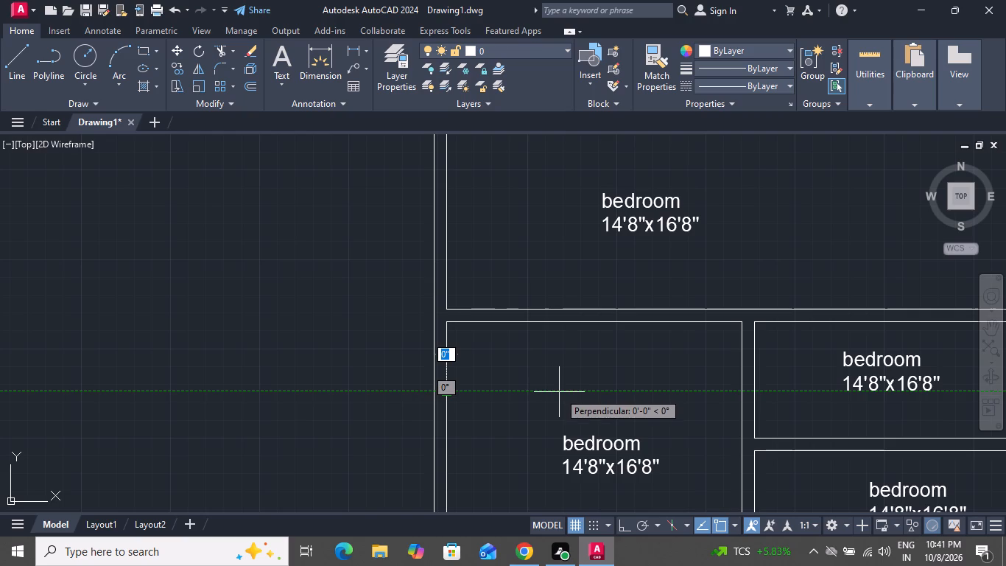
left_click(582, 394)
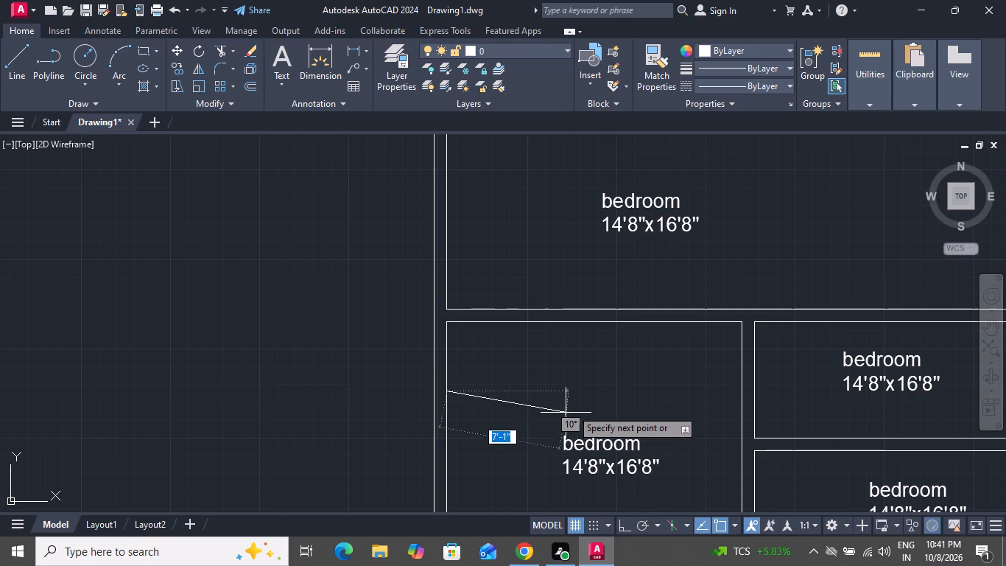
left_click(588, 391)
right_click(588, 391)
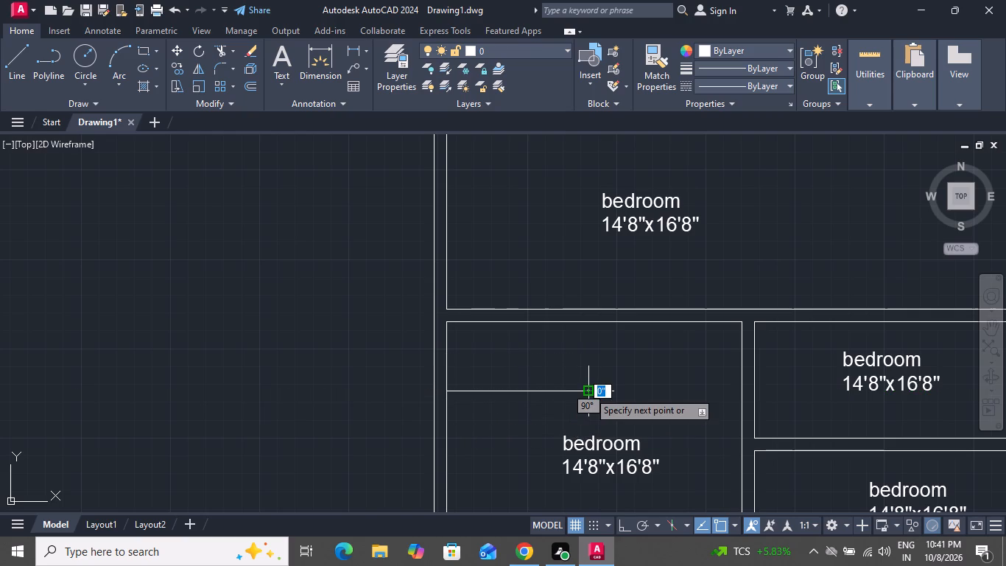
left_click(647, 240)
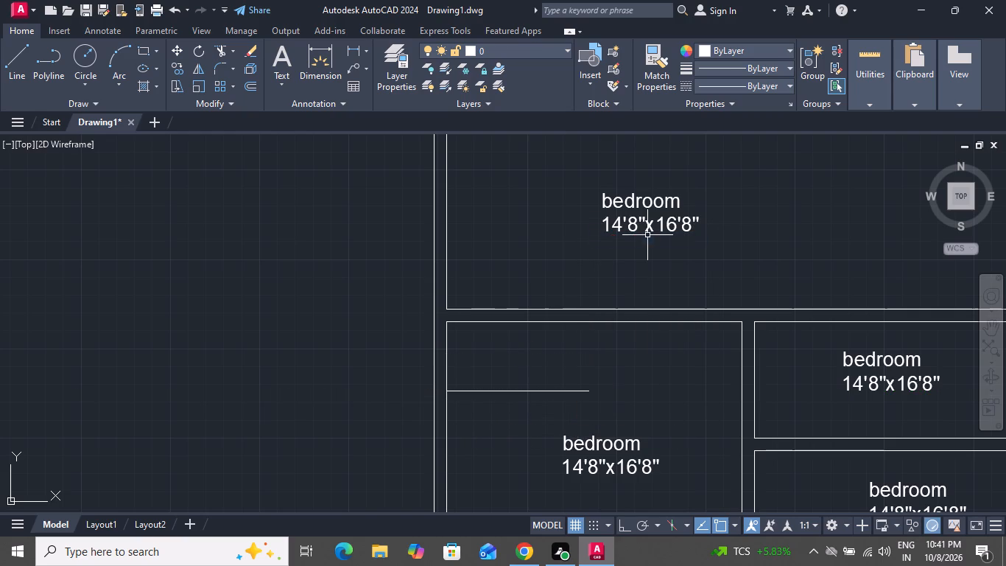
Offset the lower-left bedroom's new horizontal partition line downward by 9".
type("o")
key("space")
key("9")
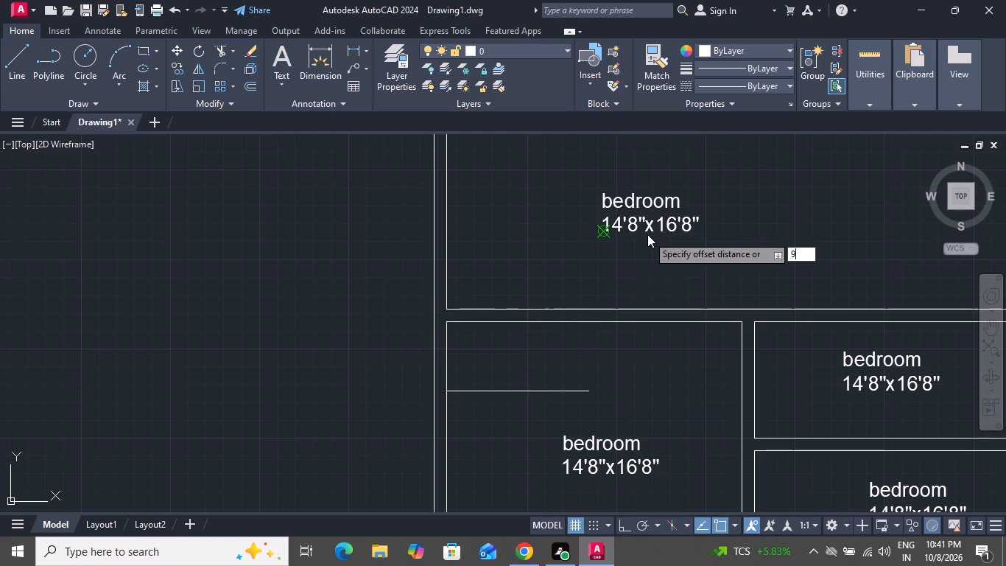
key("shift+quotedbl")
key("Return")
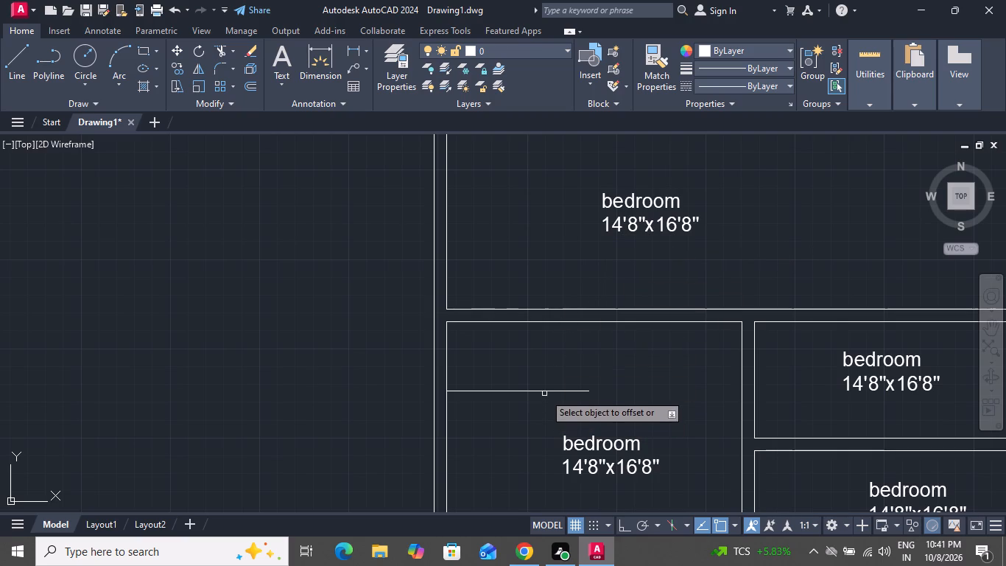
left_click(544, 394)
left_click(541, 403)
left_click(544, 390)
left_click(531, 432)
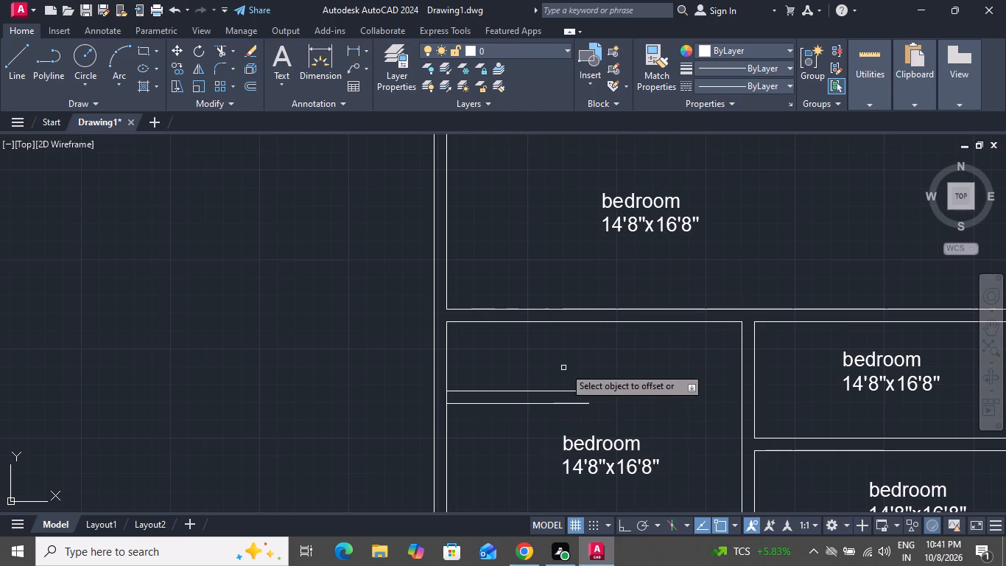
right_click(571, 360)
left_click(601, 382)
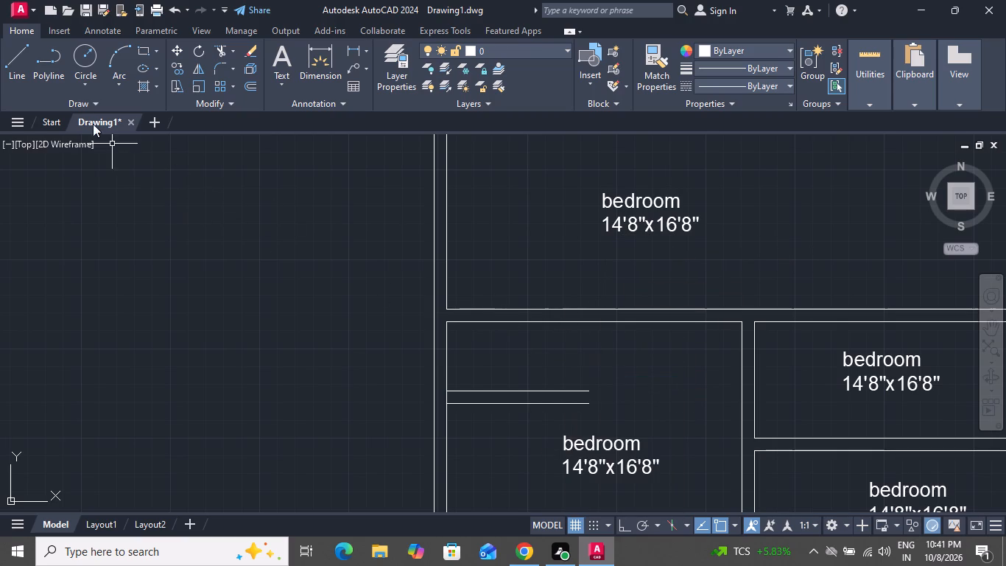
With Ortho on, draw a vertical line about 4' down from the midpoint of the lower-left bedroom's upper wall line.
left_click(21, 49)
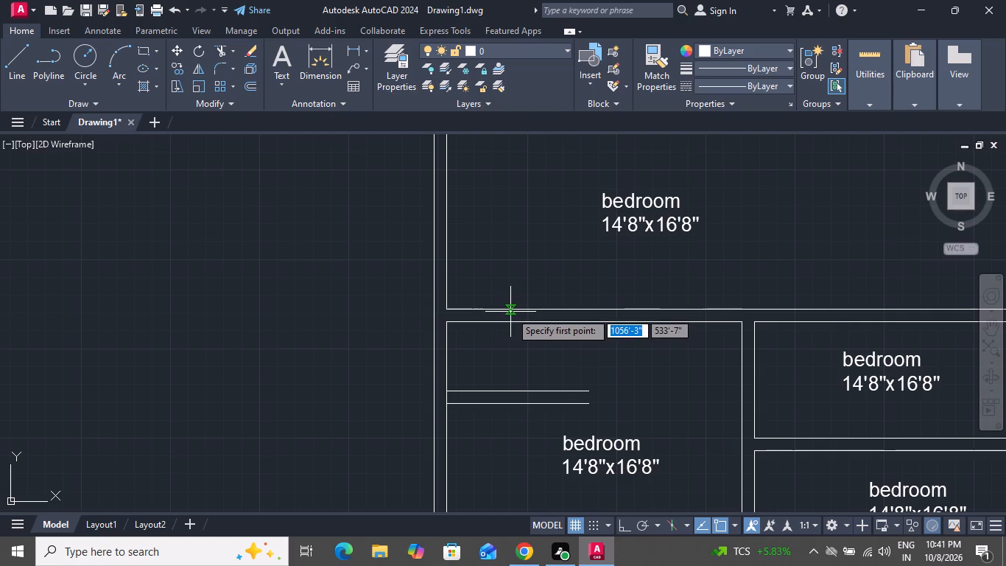
scroll(591, 330, "down", 1)
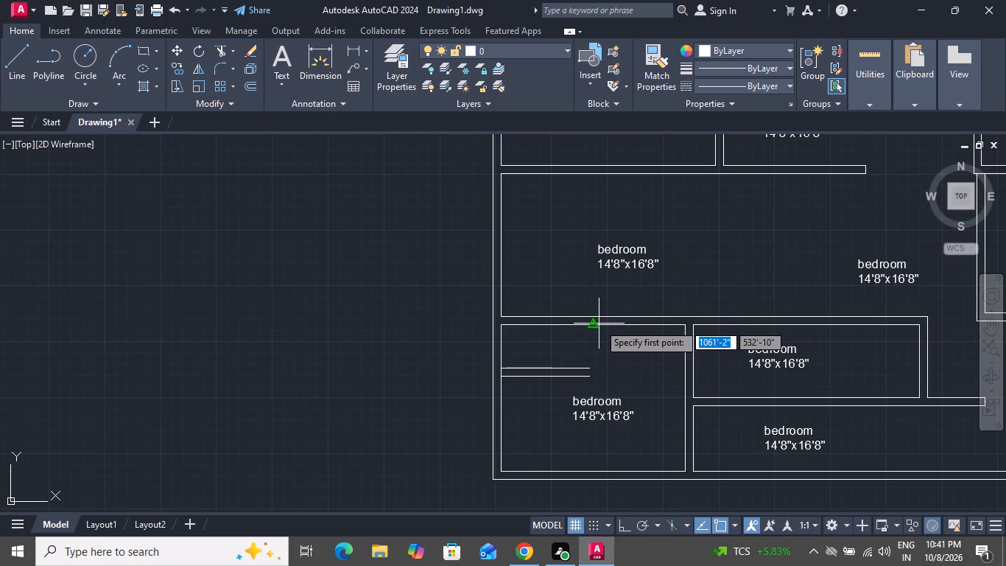
left_click(591, 325)
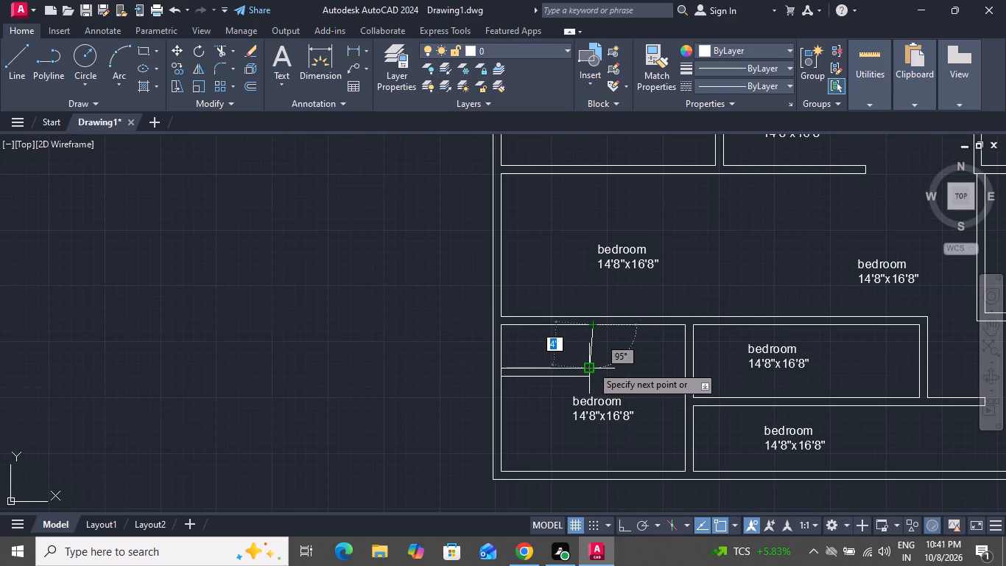
left_click(622, 531)
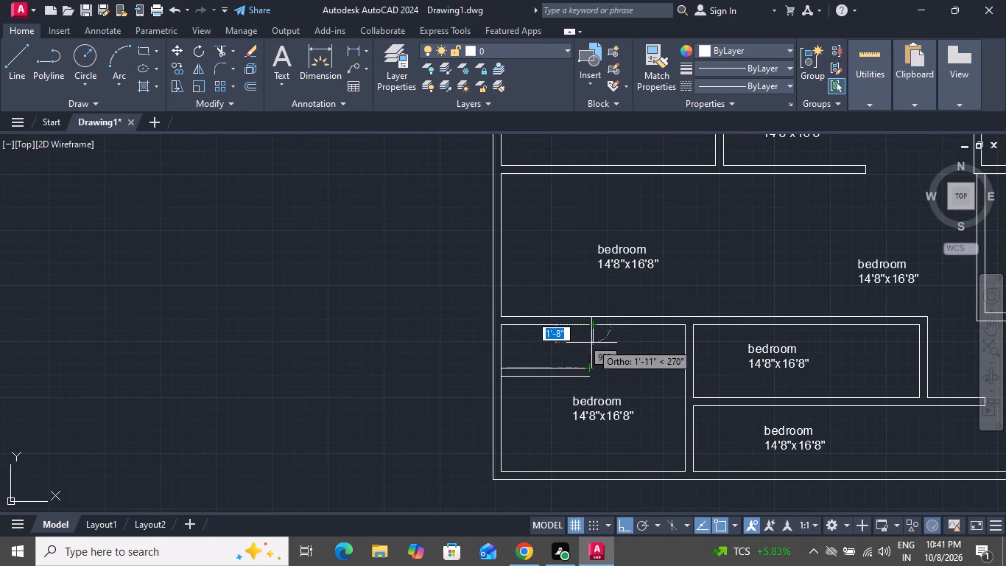
scroll(597, 368, "up", 5)
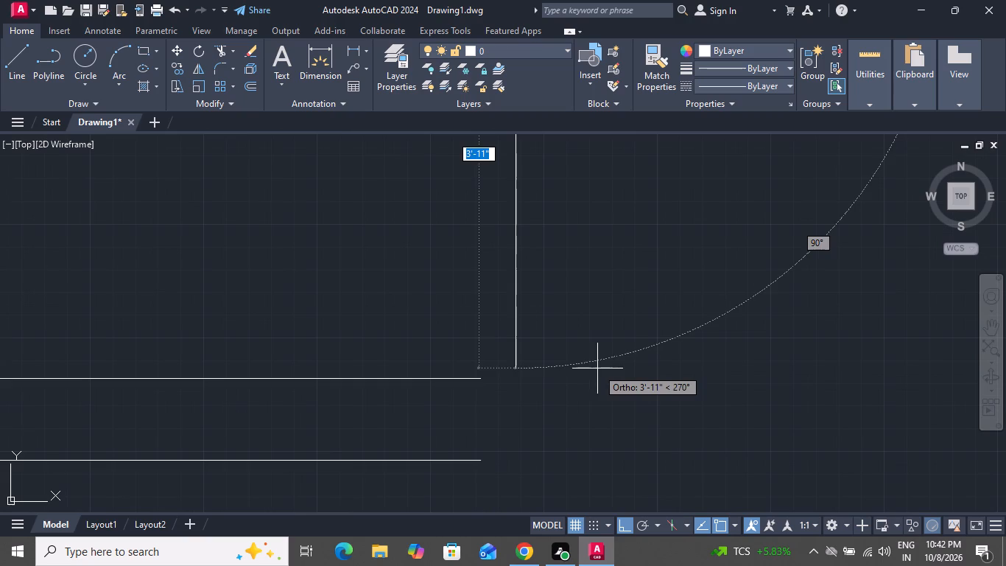
left_click(589, 377)
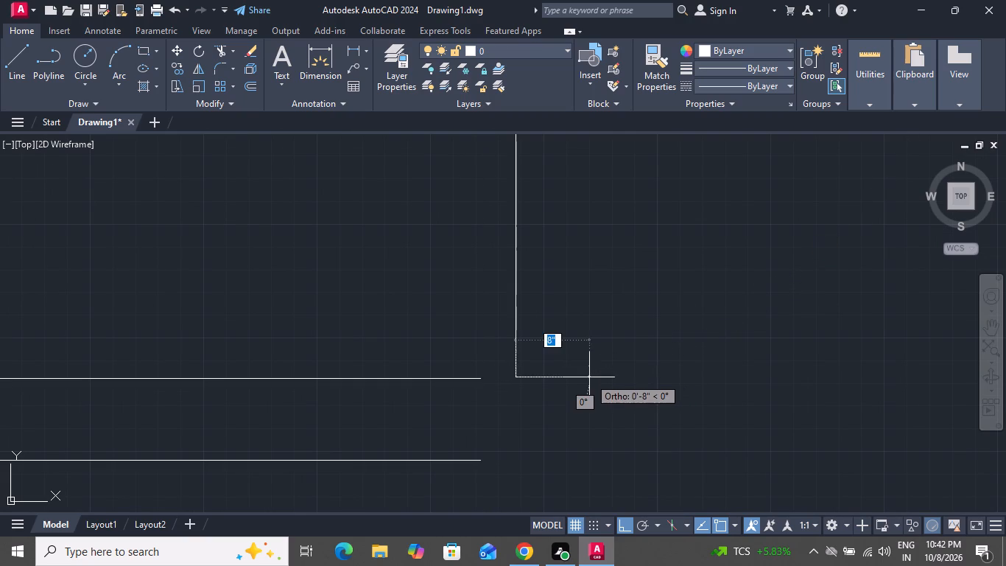
right_click(589, 377)
left_click(624, 236)
Offset the lower-left bedroom's new vertical partition line by 9" to the right.
scroll(641, 301, "down", 2)
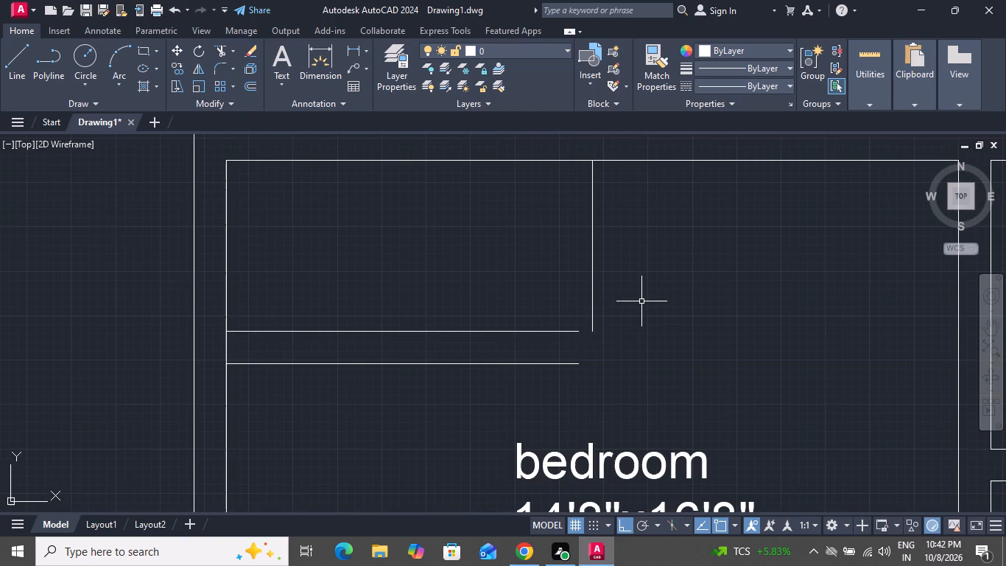
key("o")
key("space")
key("9")
key("shift+quotedbl")
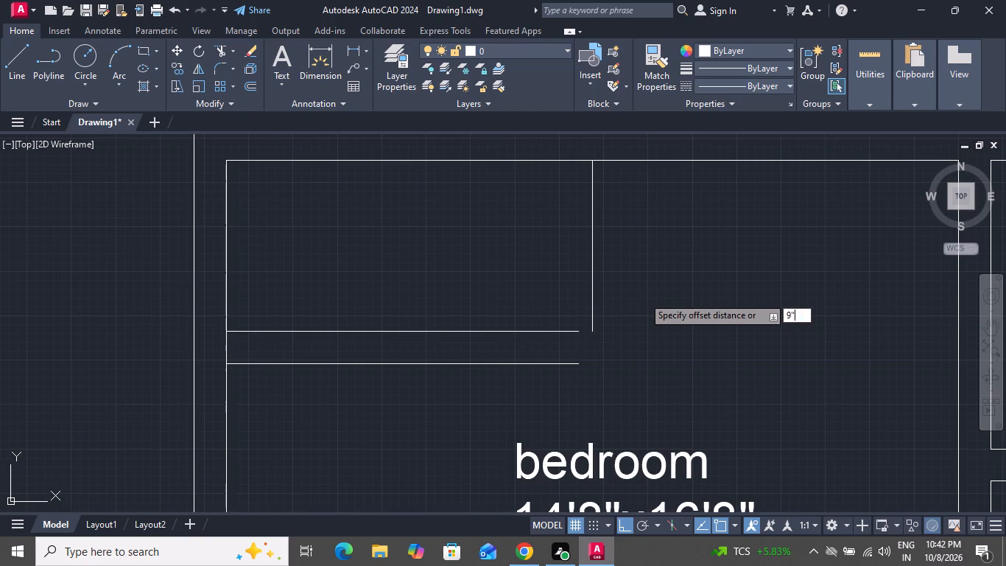
key("Return")
left_click(591, 290)
left_click(597, 286)
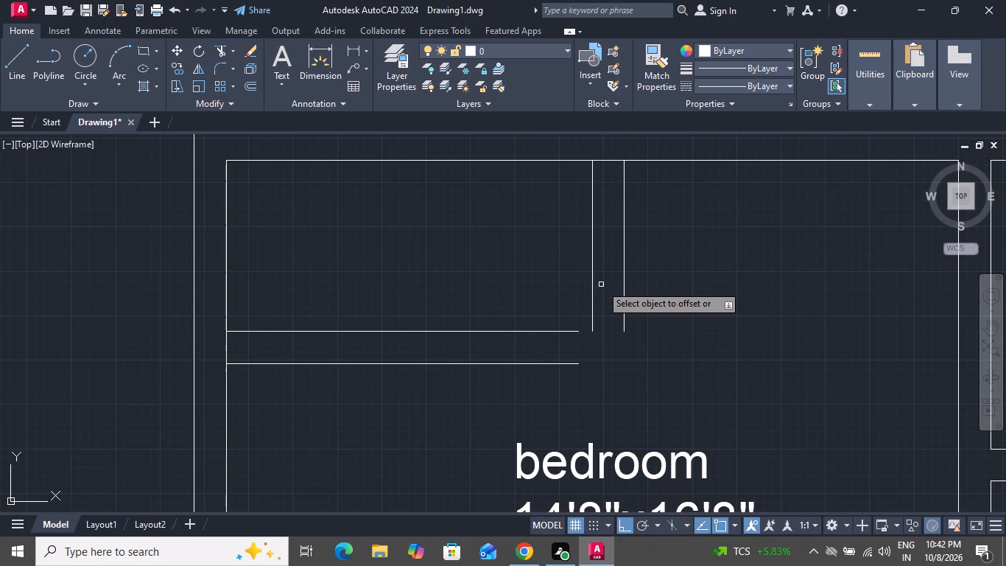
right_click(641, 282)
left_click(691, 307)
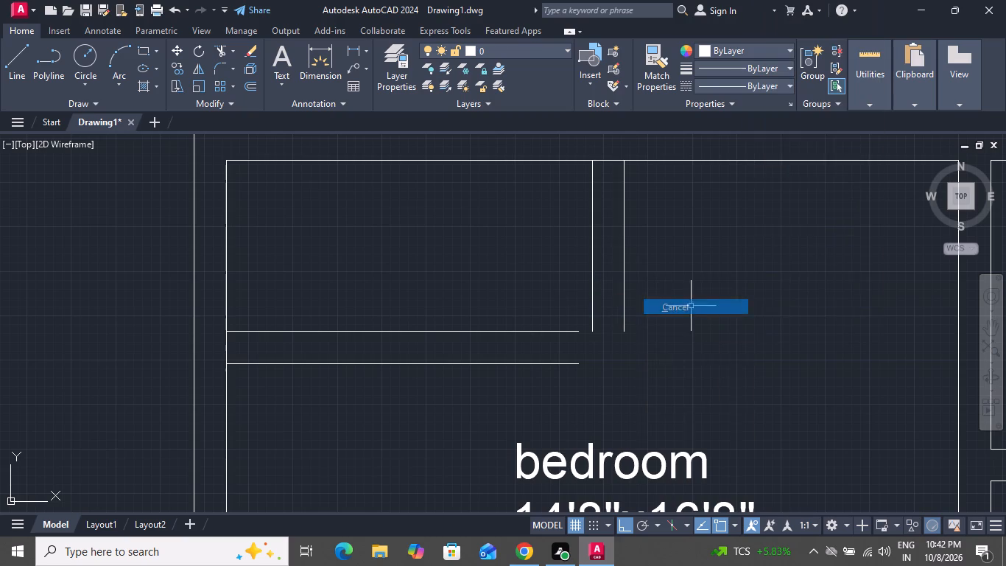
scroll(693, 314, "down", 3)
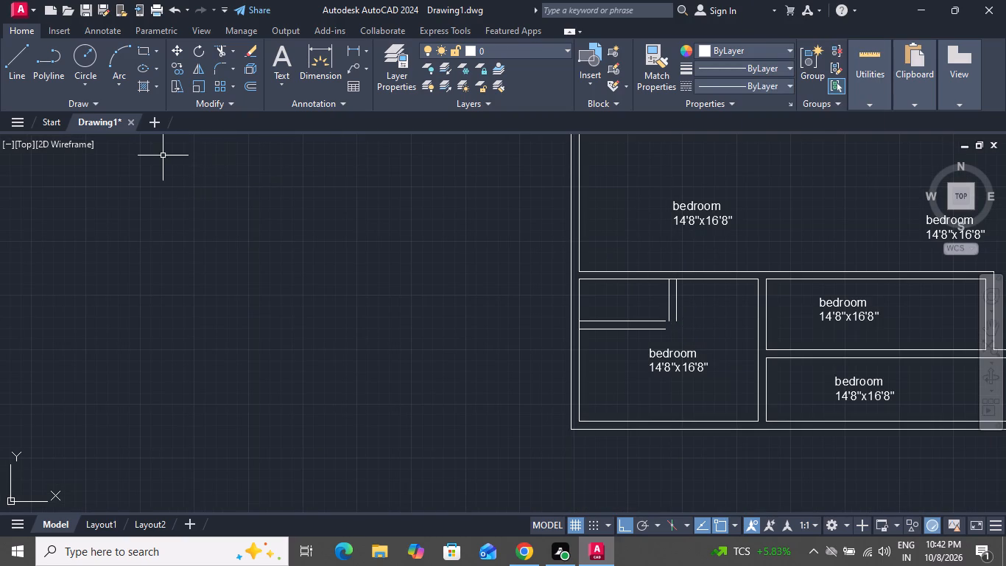
Extend the small room's outer vertical partition line up to the far line of the wall above the lower-left bedroom.
type("ex")
key("space")
key("space")
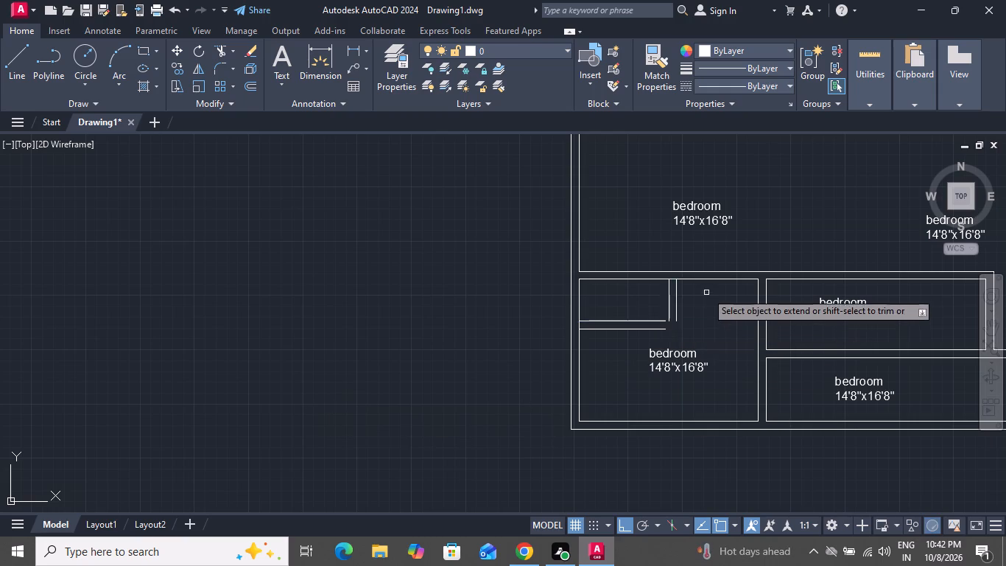
scroll(669, 291, "up", 3)
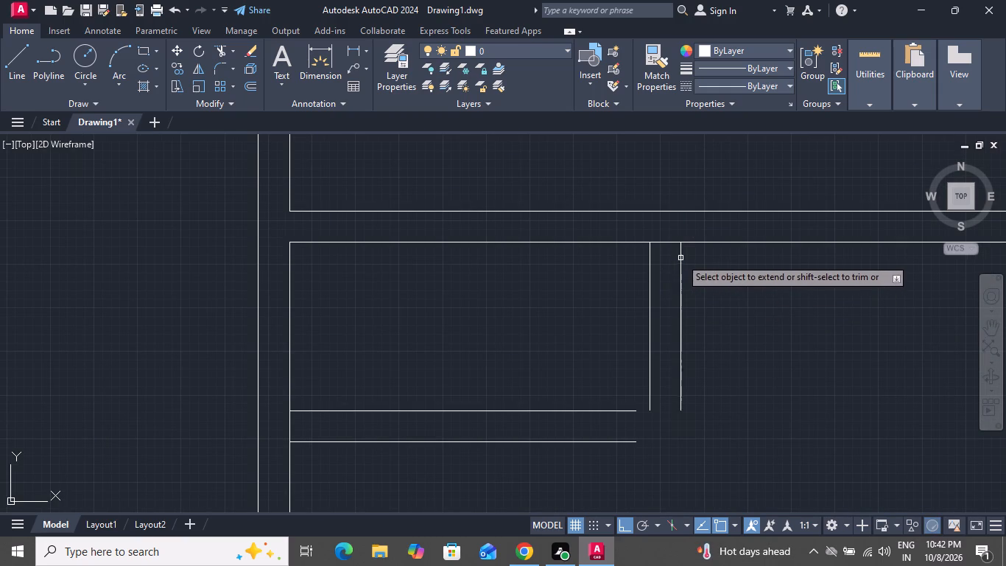
left_click(680, 258)
scroll(714, 294, "up", 1)
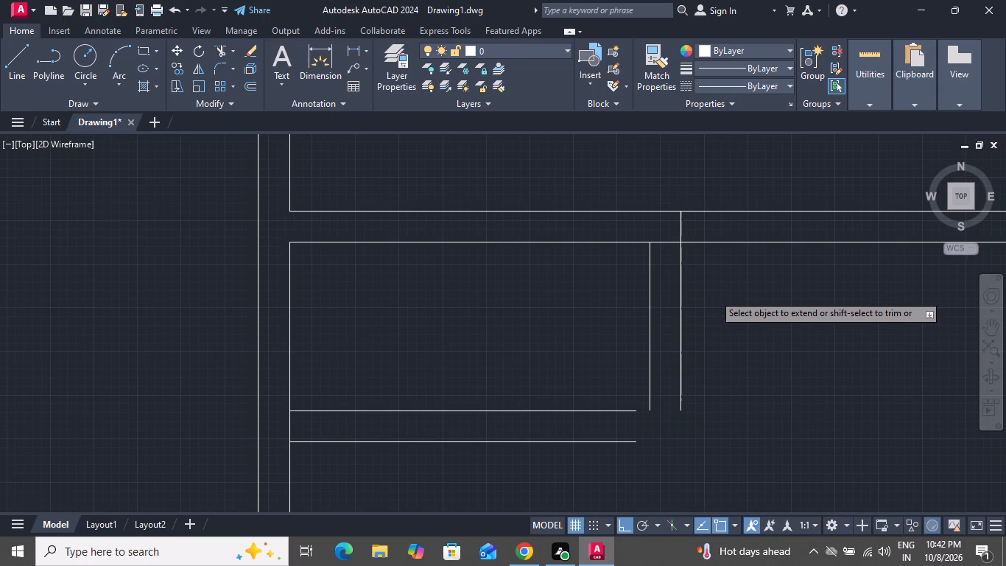
right_click(714, 294)
left_click(727, 313)
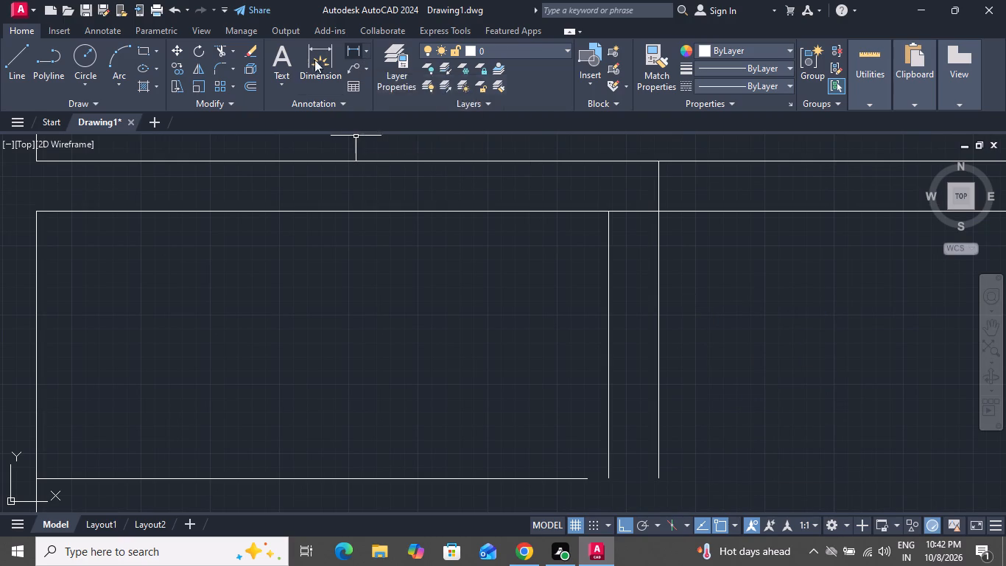
Fillet the inner and outer pairs of partition lines into sharp corners at the small room's lower-right corner.
left_click(211, 66)
scroll(625, 334, "down", 2)
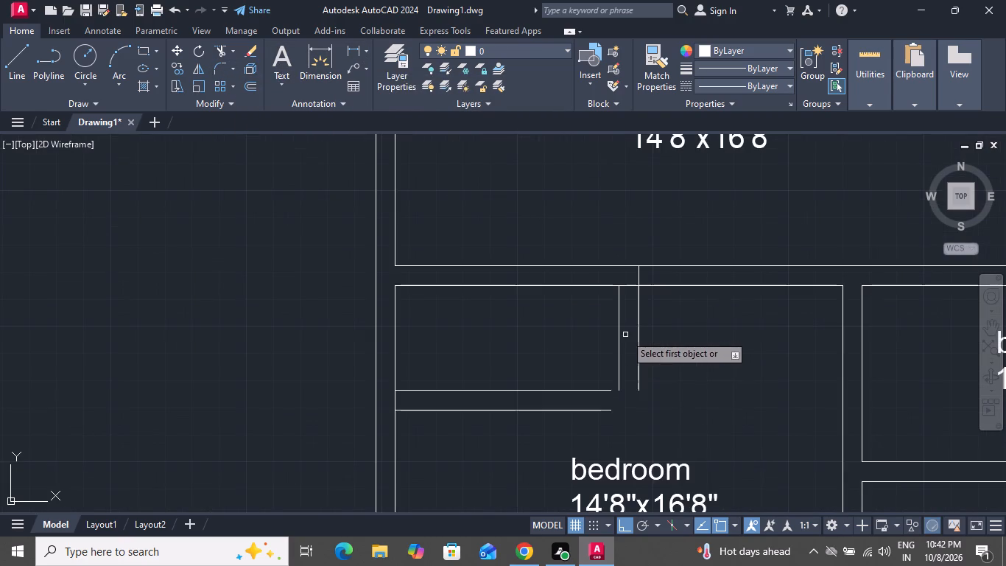
left_click(621, 380)
left_click(602, 391)
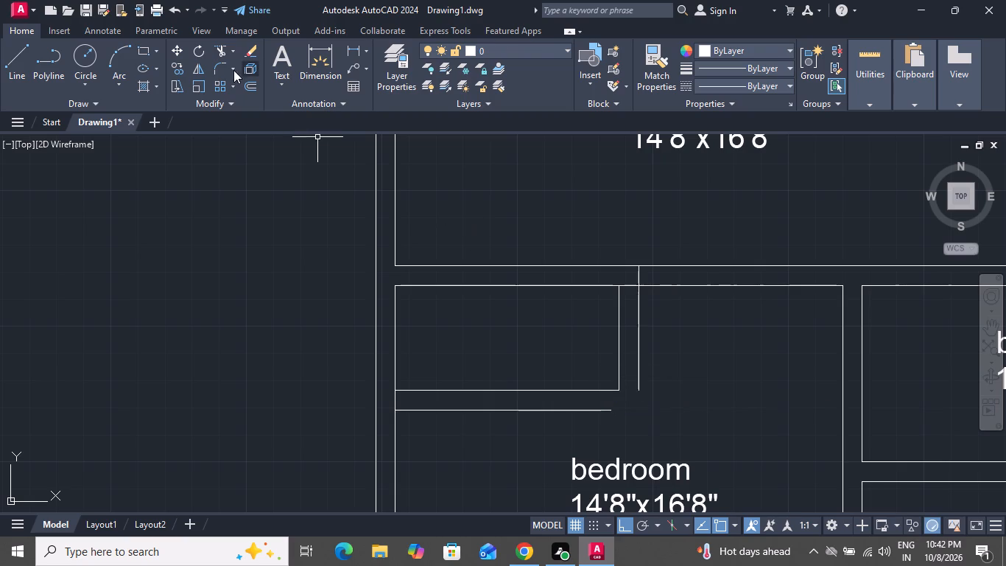
left_click(216, 66)
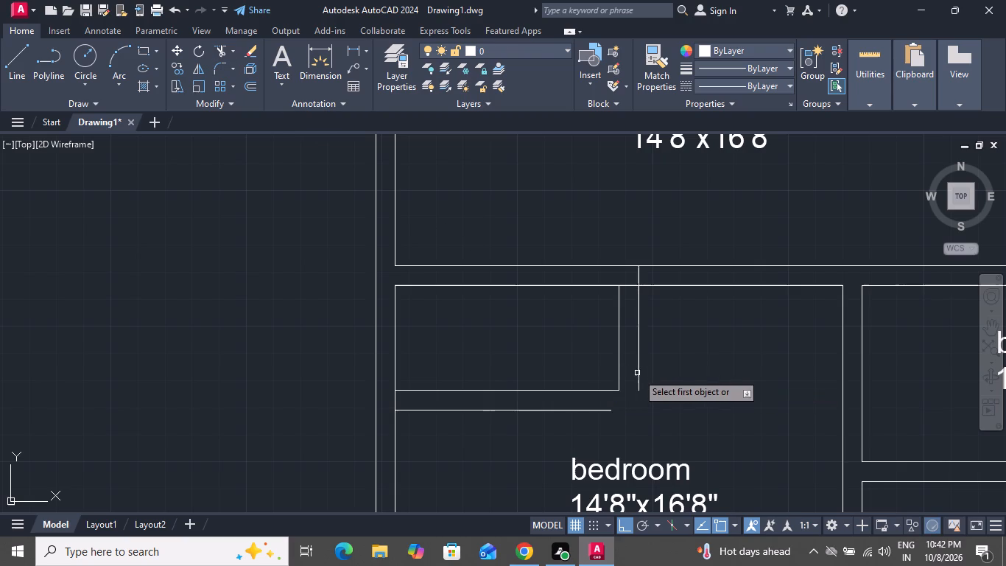
left_click(637, 373)
left_click(611, 411)
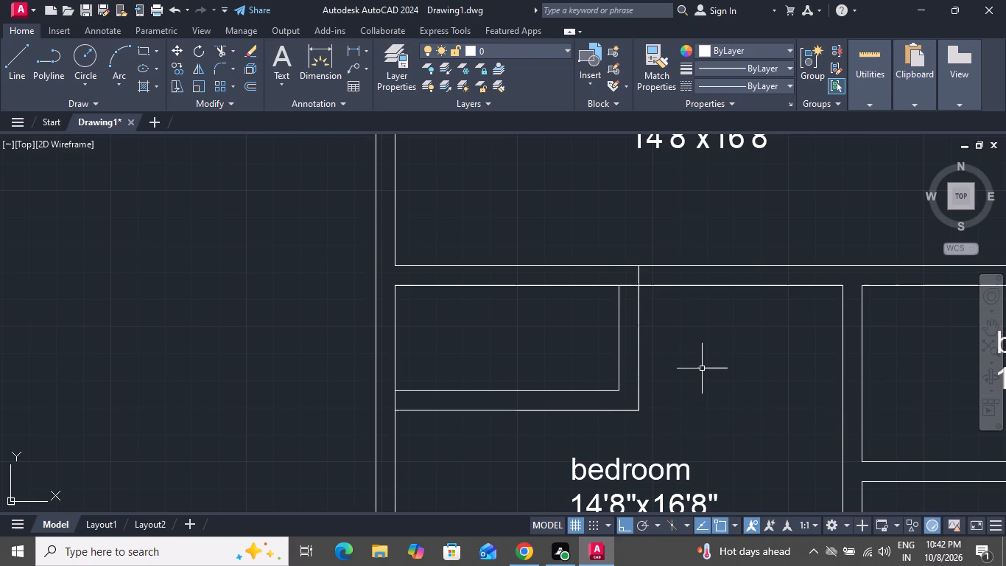
Extend the lower-left bedroom's right inner wall line up to the far line of the wall above.
type("ex")
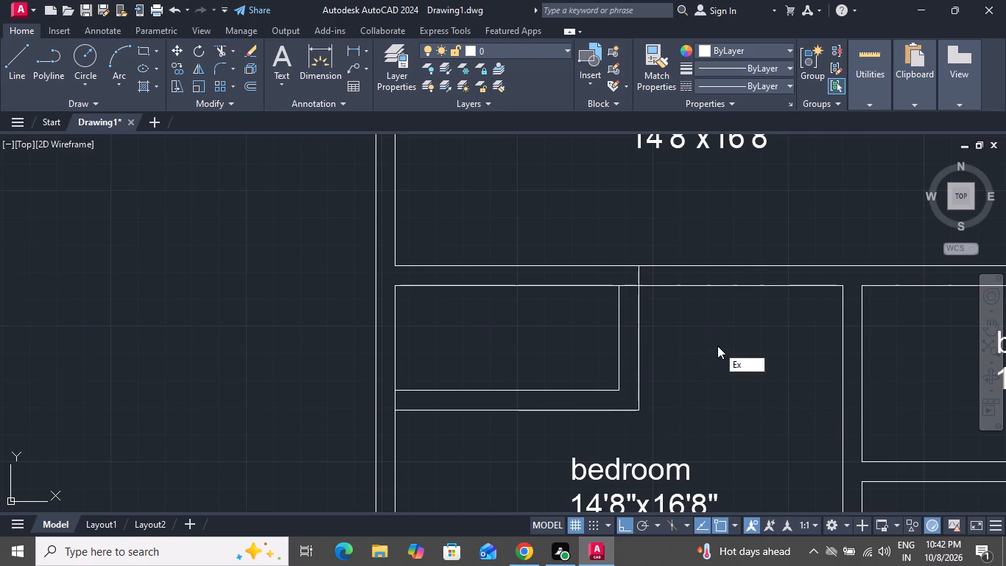
key("space")
key("space")
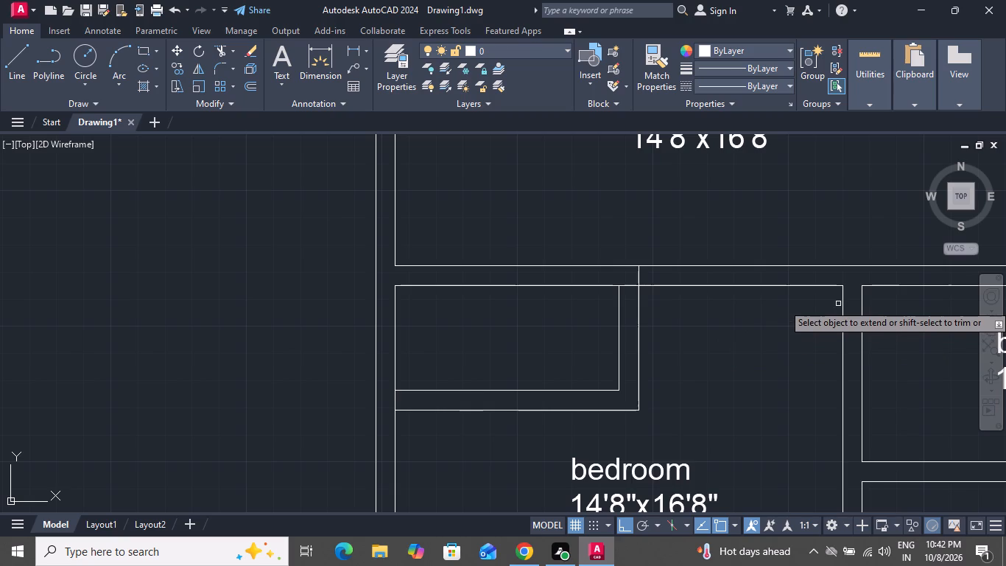
left_click(843, 298)
right_click(741, 379)
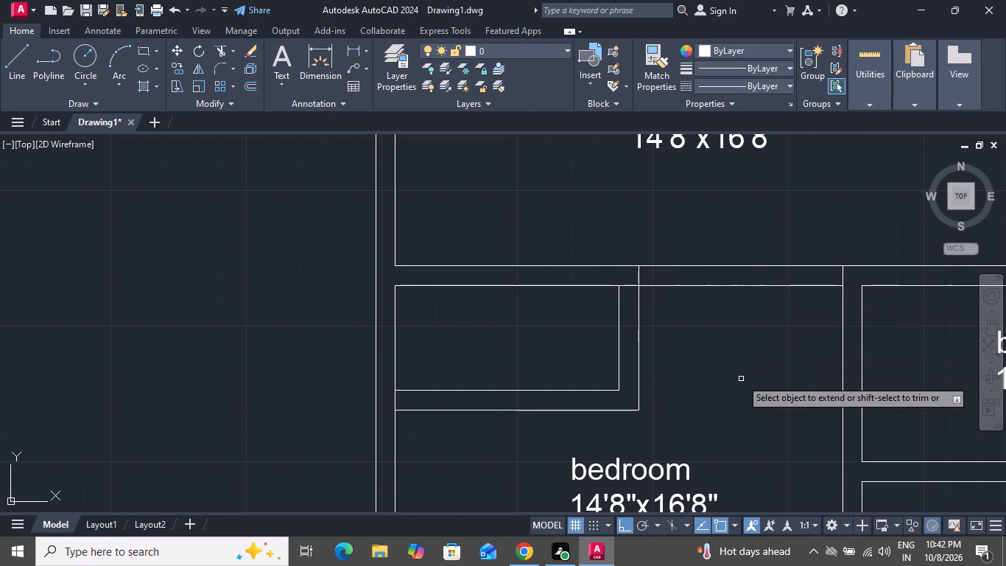
left_click(796, 217)
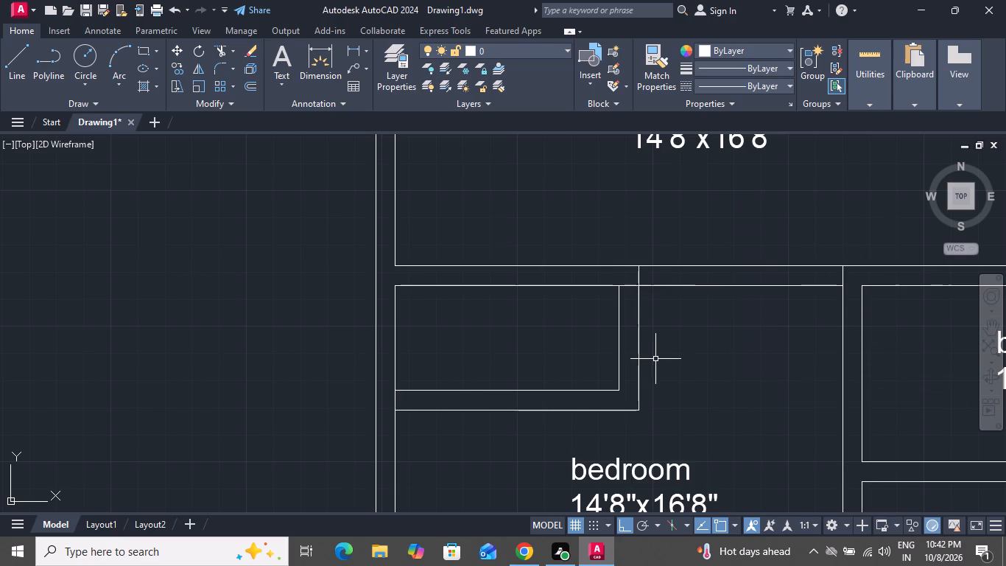
Trim both upper wall lines between the small room and the lower-left bedroom's right wall, plus the leftover line piece inside the partition.
type("tr")
key("space")
key("space")
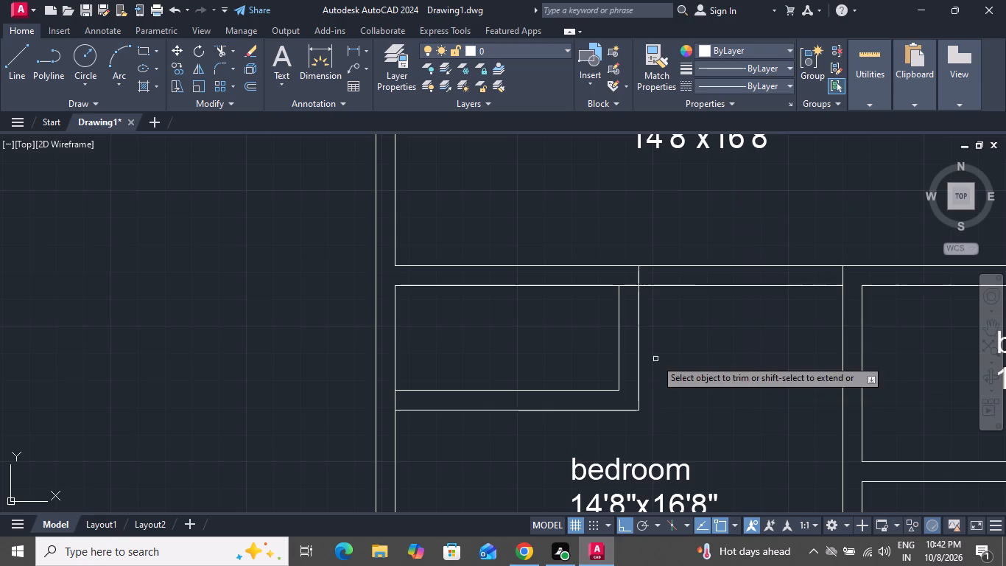
left_click(749, 221)
left_click(748, 310)
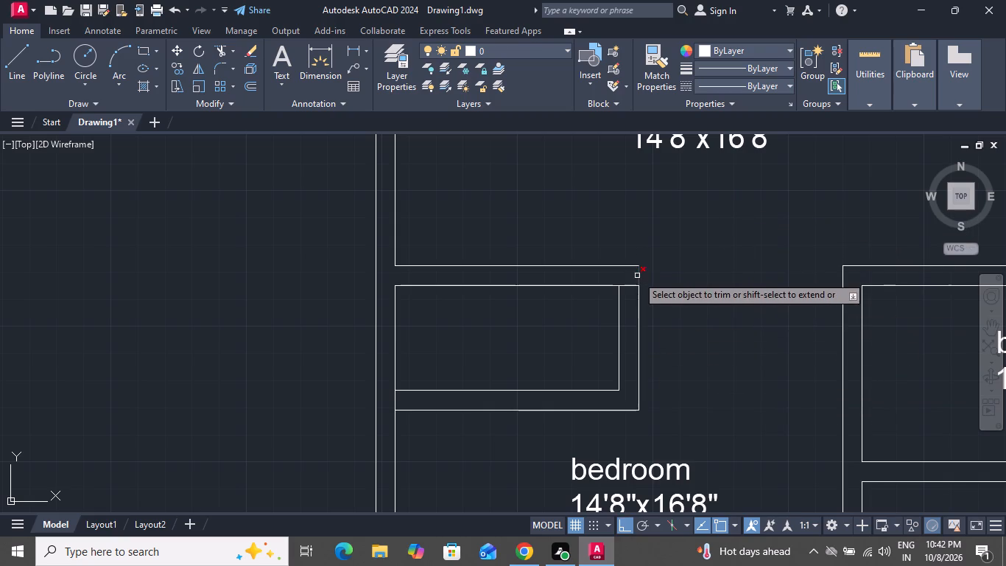
scroll(637, 278, "up", 2)
left_click_drag(591, 268, 593, 277)
left_click(601, 332)
scroll(633, 271, "down", 2)
scroll(685, 234, "down", 1)
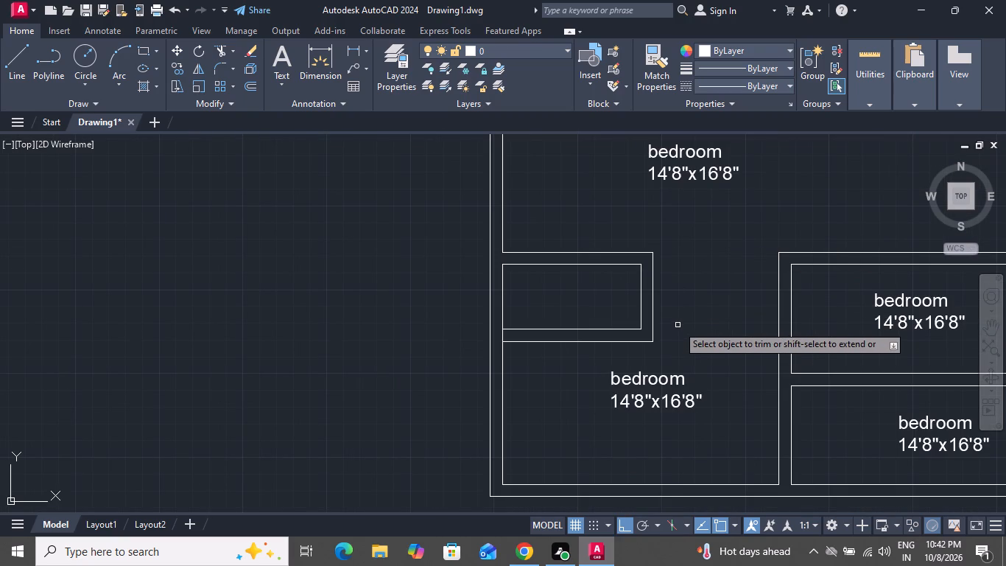
scroll(697, 298, "down", 1)
scroll(697, 298, "up", 1)
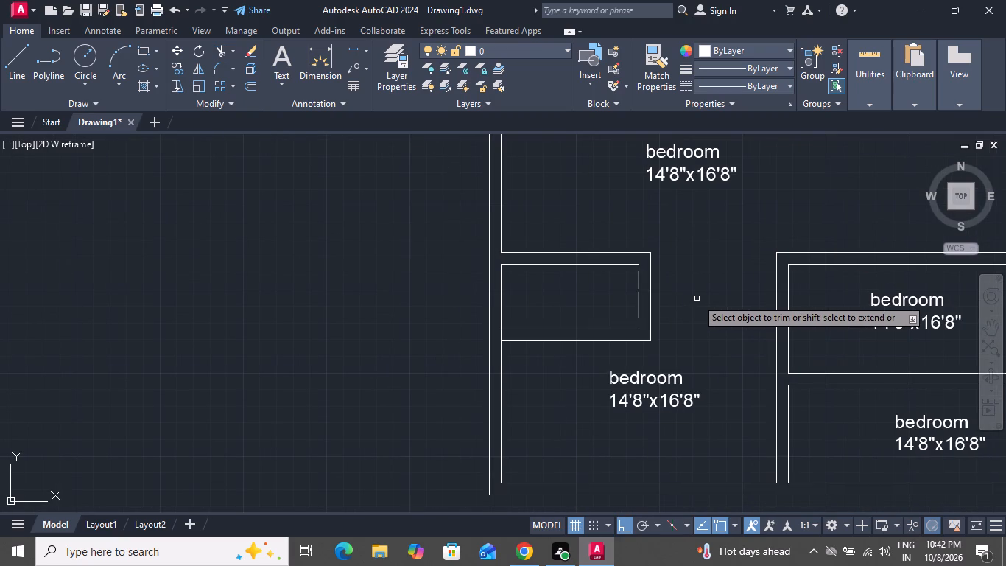
scroll(697, 298, "down", 2)
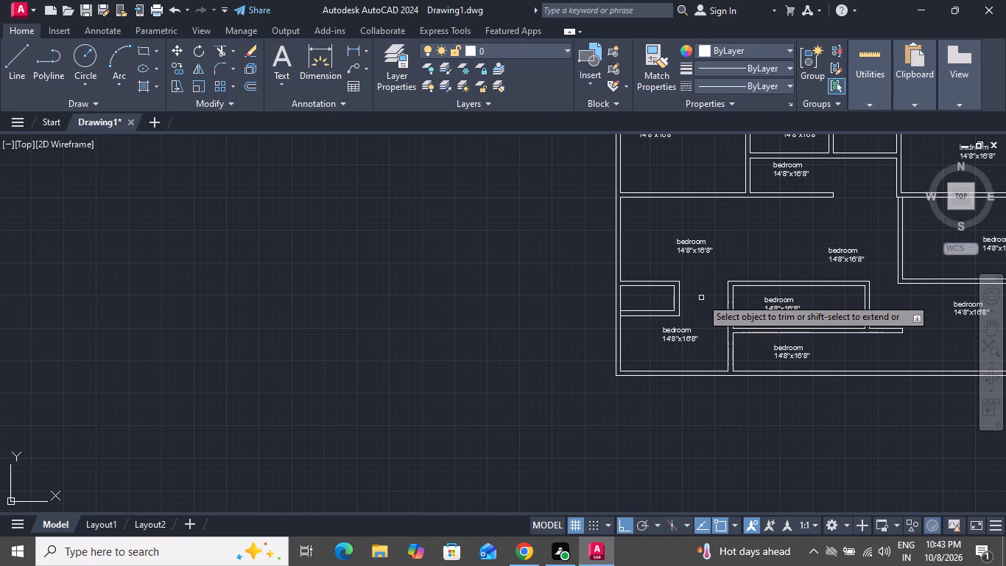
right_click(701, 298)
left_click(704, 317)
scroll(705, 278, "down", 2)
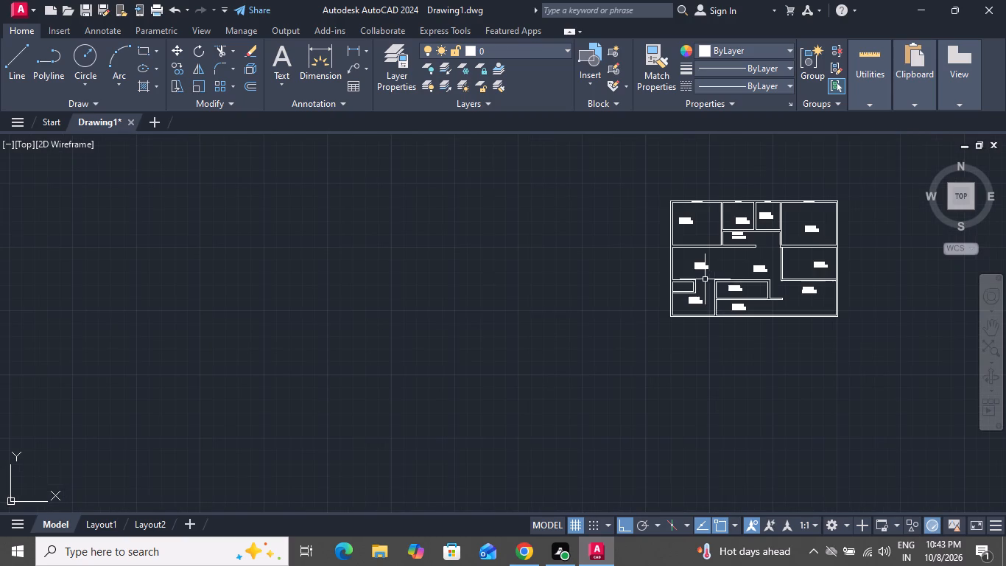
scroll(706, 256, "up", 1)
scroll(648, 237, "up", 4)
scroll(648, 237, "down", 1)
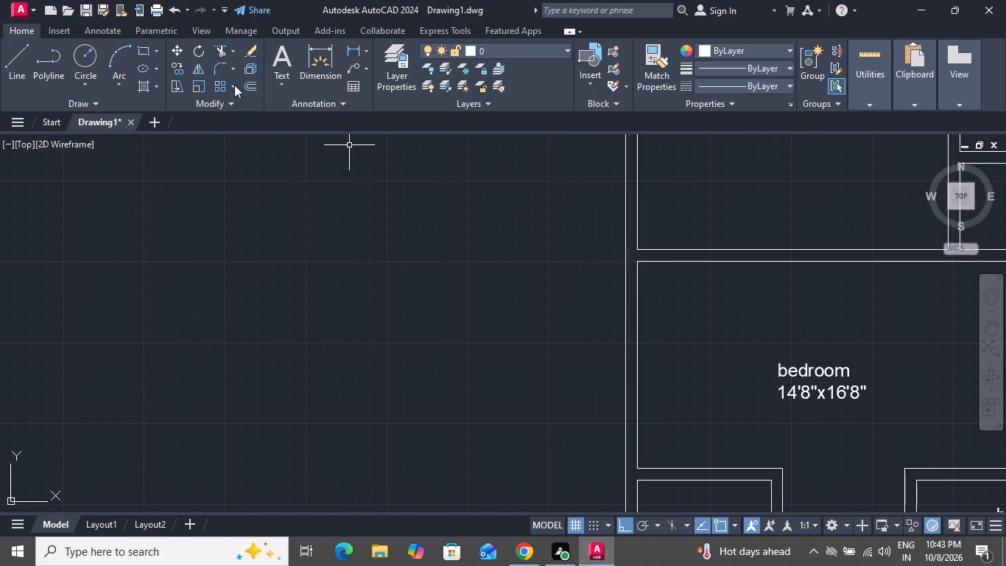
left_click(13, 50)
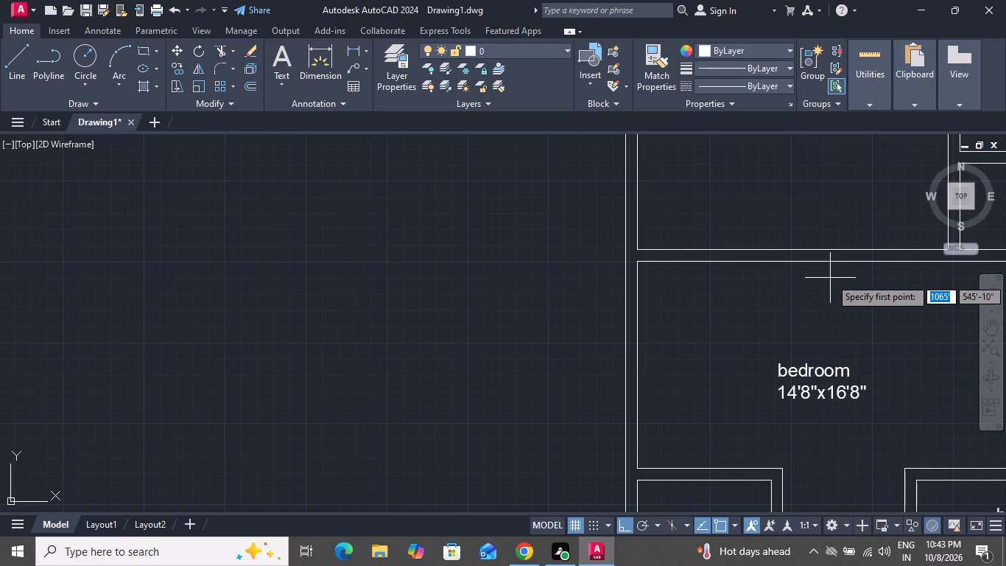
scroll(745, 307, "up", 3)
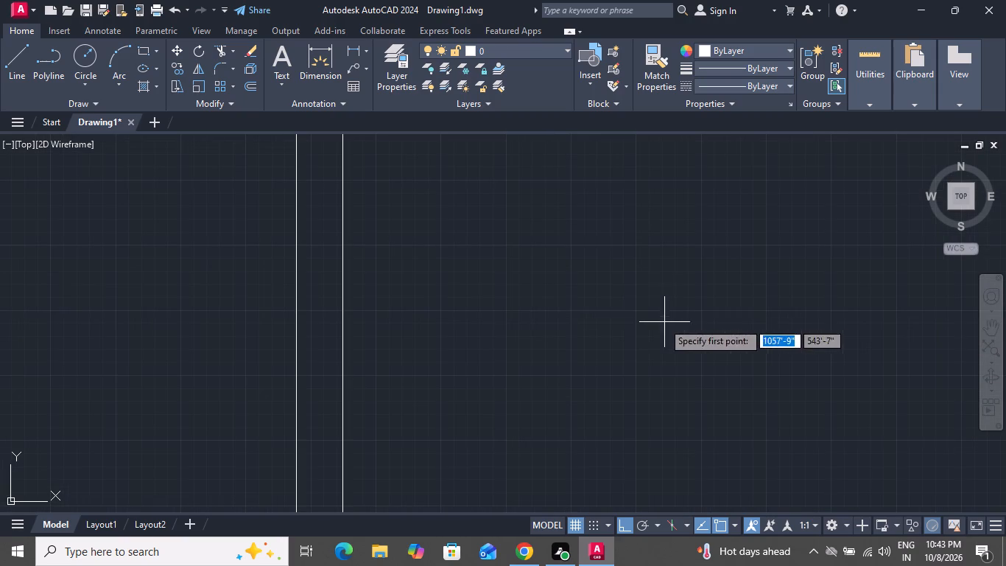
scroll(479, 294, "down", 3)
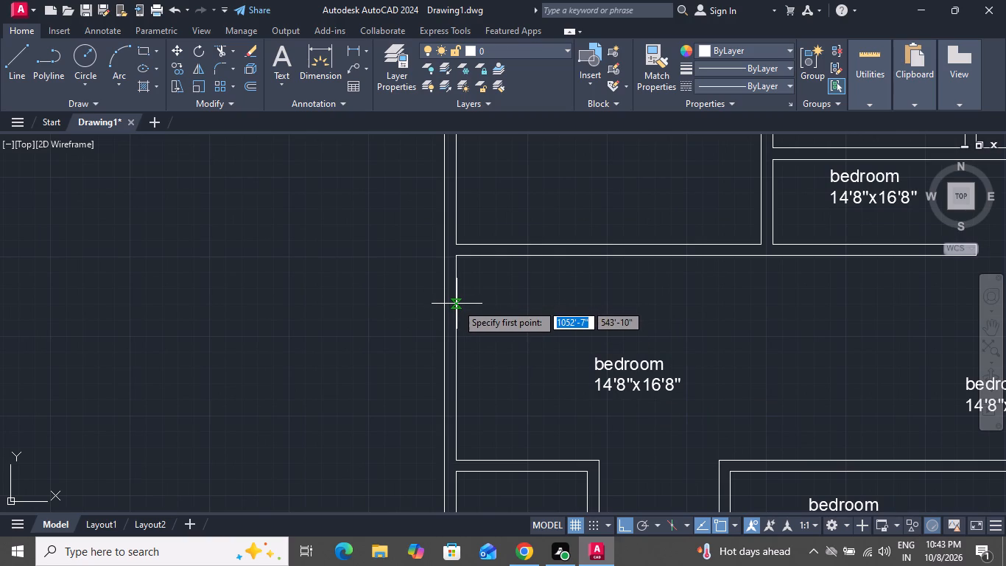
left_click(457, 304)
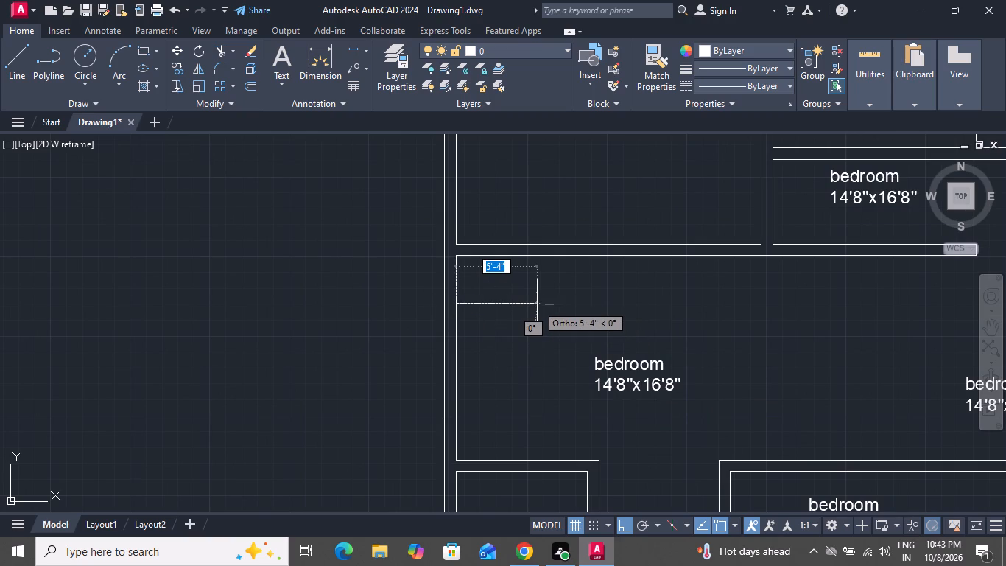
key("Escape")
Draw a horizontal line about 7'-6" long from the left inner wall into the middle-left bedroom, above its label.
left_click(7, 66)
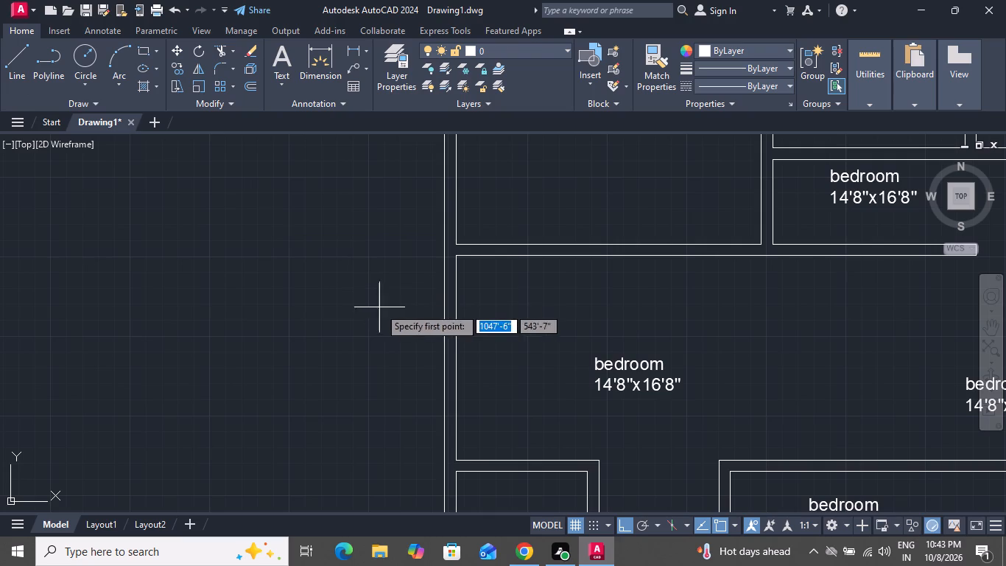
left_click(457, 315)
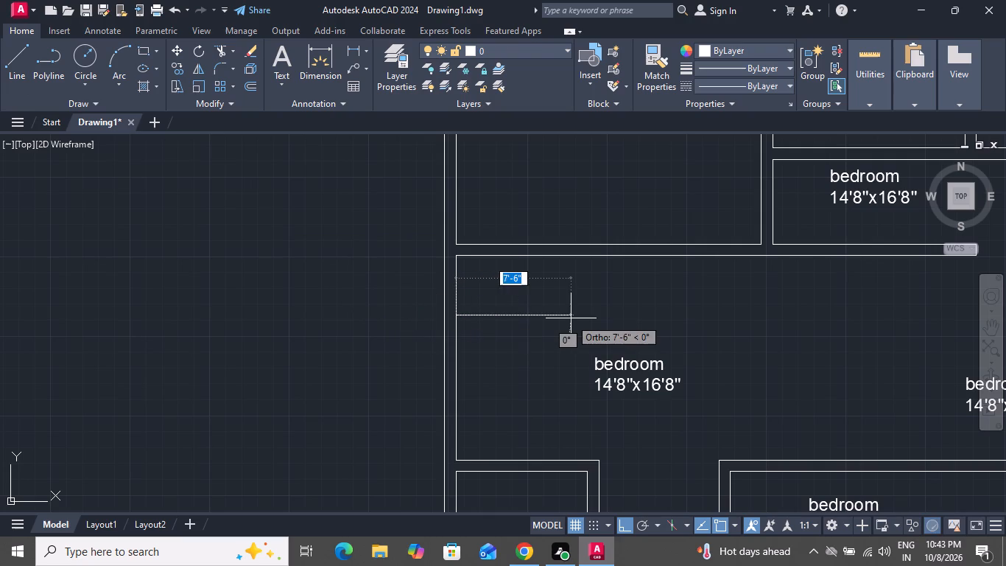
left_click(571, 318)
right_click(571, 318)
left_click(638, 339)
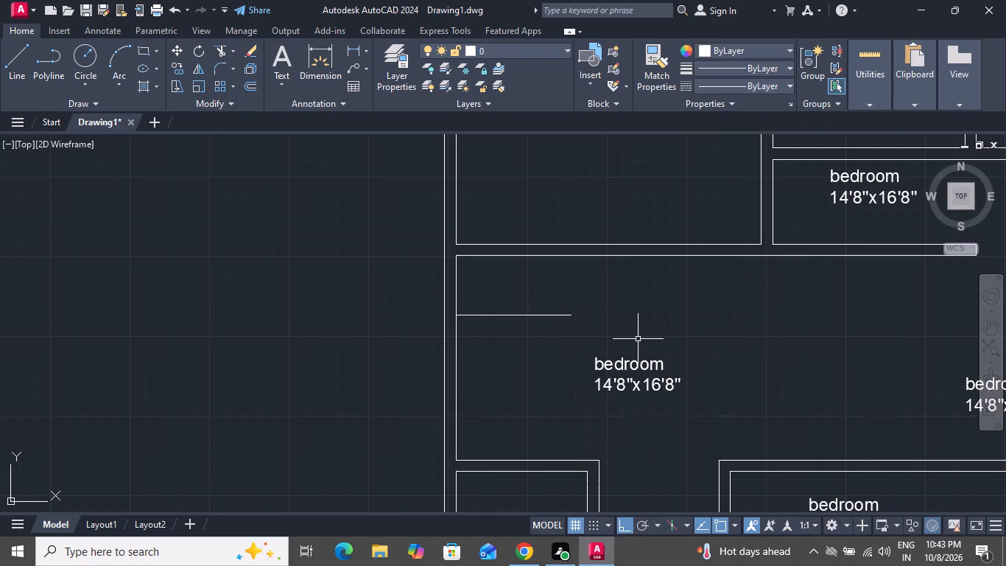
Offset the middle-left bedroom's new horizontal line downward by 9".
type("o")
key("space")
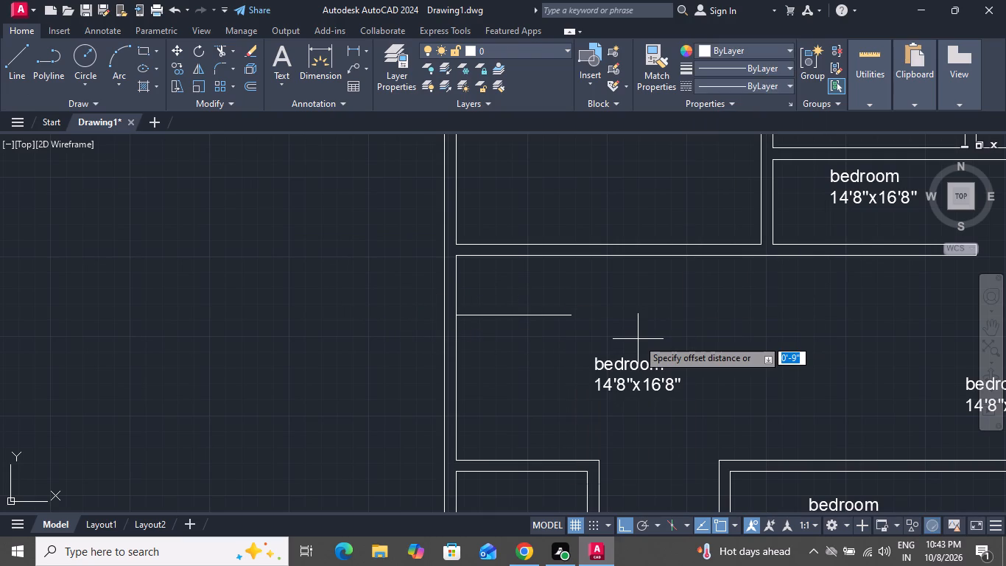
key("9")
key("shift+quotedbl")
key("Return")
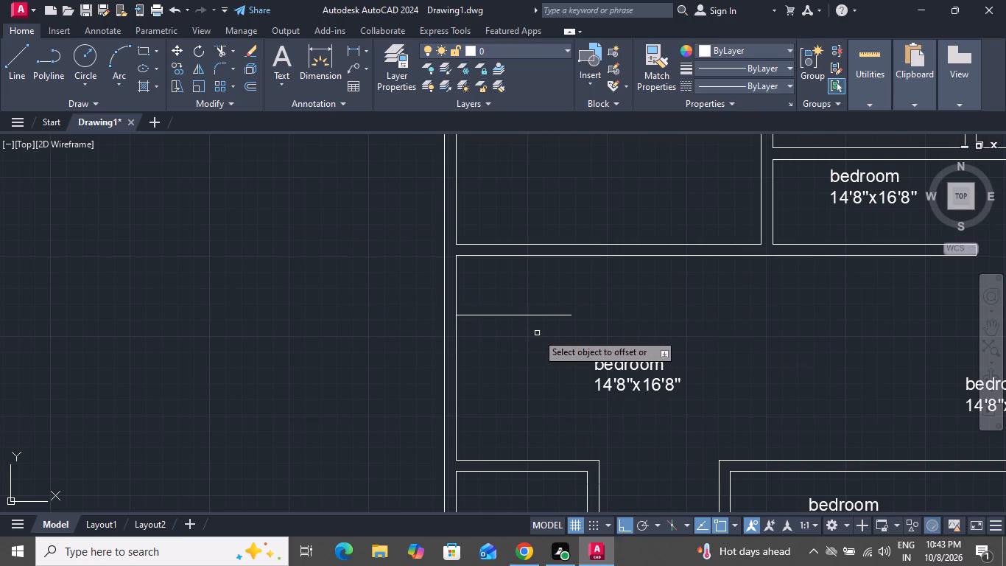
left_click(532, 316)
left_click(522, 346)
right_click(565, 303)
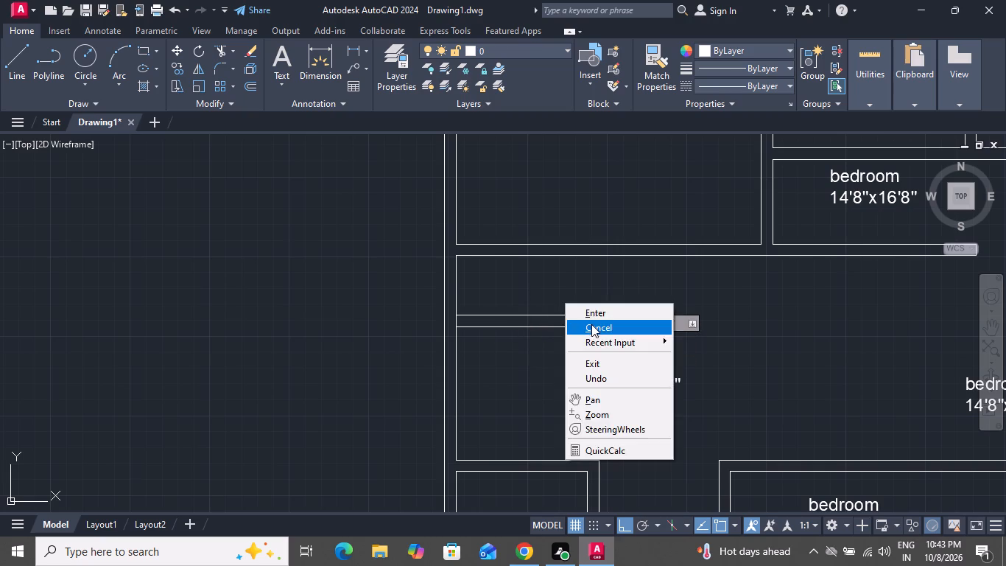
left_click(591, 324)
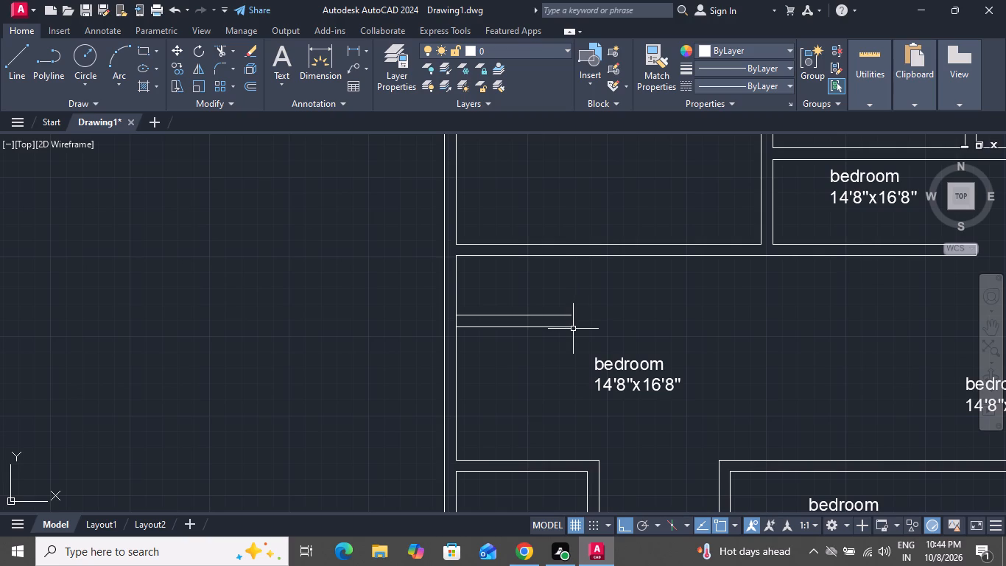
Examine the overall floor plan and the area around the middle-left bedroom's new partition.
scroll(597, 361, "down", 1)
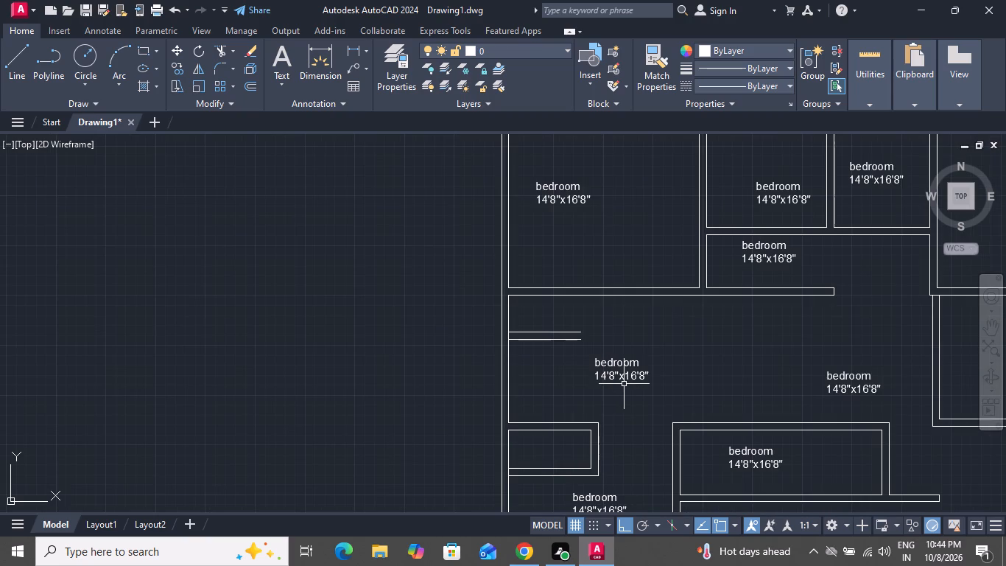
scroll(630, 384, "down", 2)
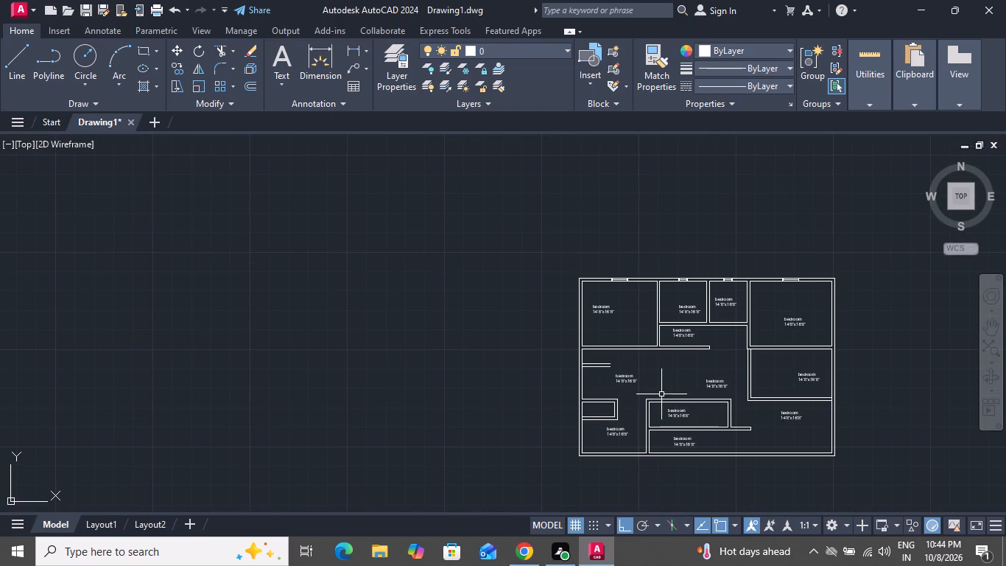
scroll(661, 402, "up", 2)
scroll(882, 232, "up", 1)
scroll(787, 256, "down", 1)
scroll(755, 253, "up", 1)
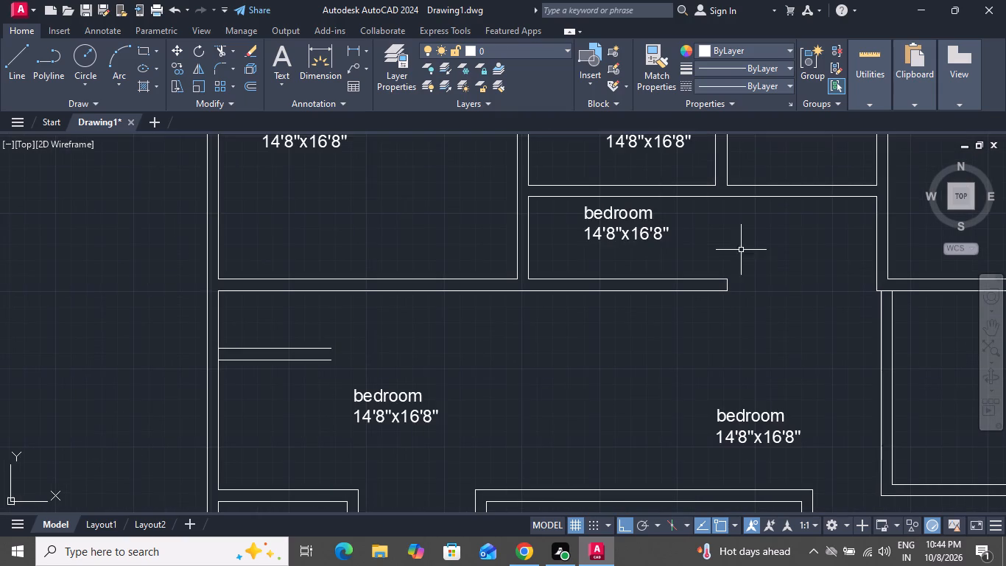
scroll(611, 235, "down", 3)
scroll(533, 275, "up", 3)
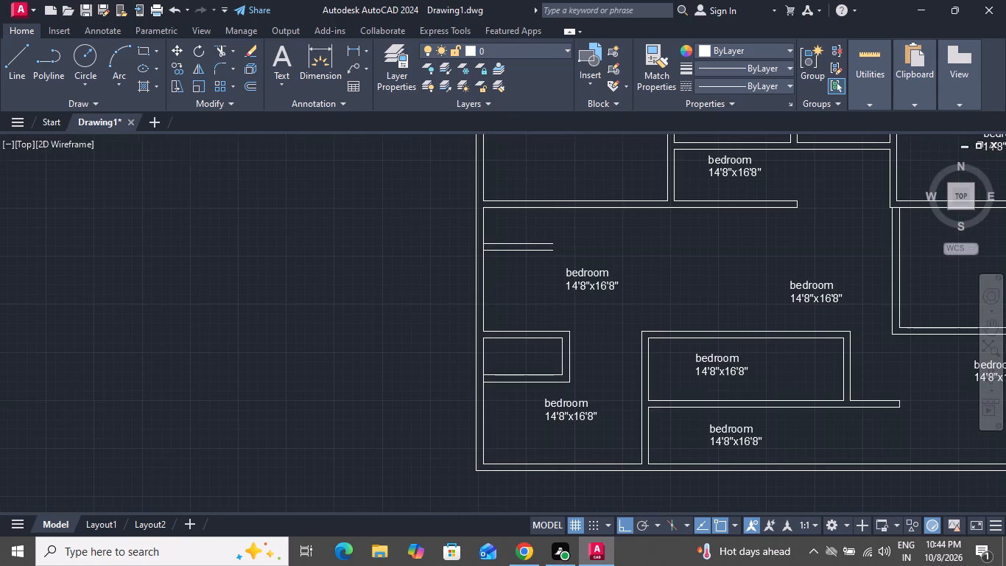
middle_click_drag(534, 253, 530, 276)
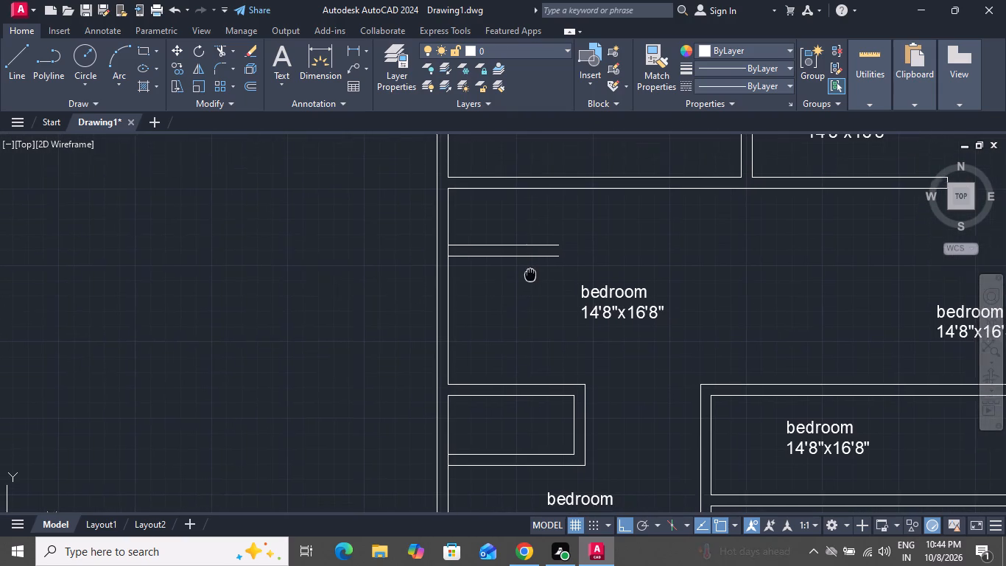
Draw a vertical line about 3'-11" long from the upper partition line's free end up to the middle-left bedroom's top wall.
middle_click_drag(530, 276, 524, 306)
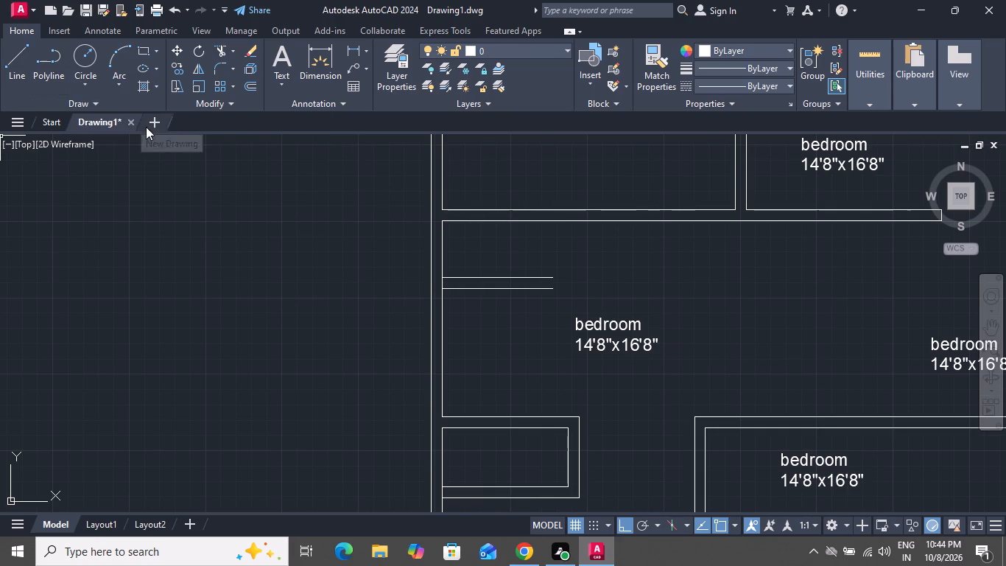
left_click(22, 71)
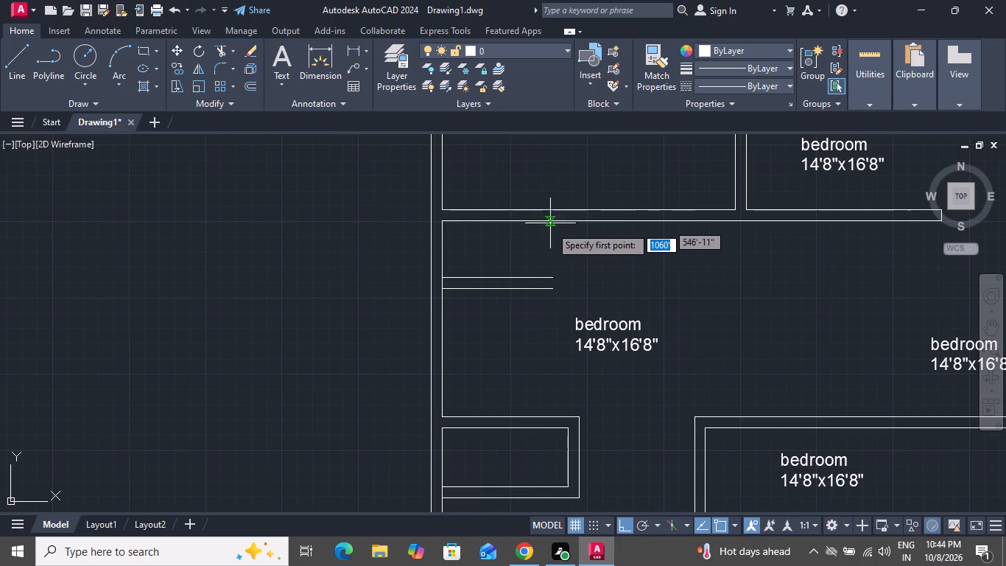
left_click(553, 277)
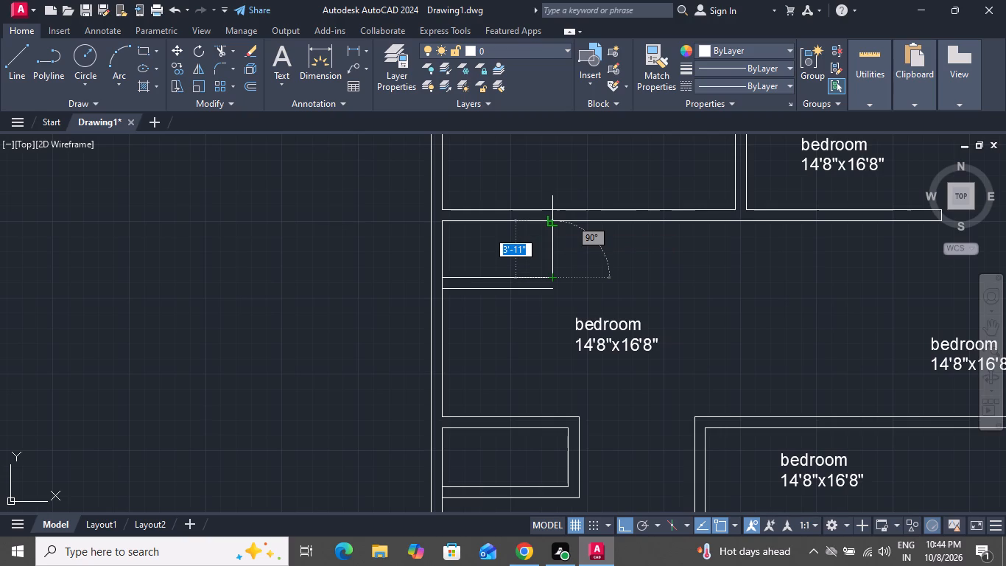
left_click(555, 224)
right_click(555, 224)
left_click(562, 234)
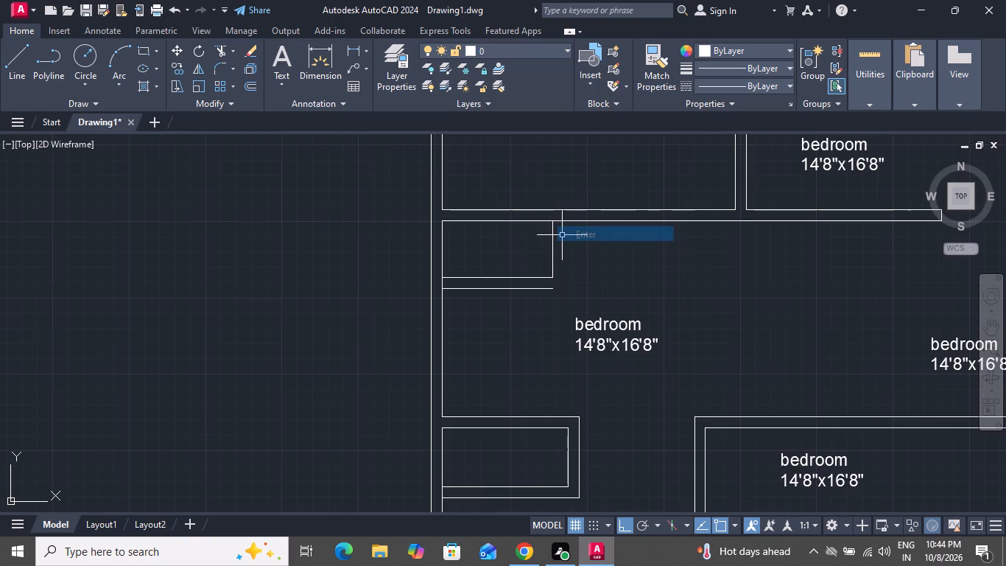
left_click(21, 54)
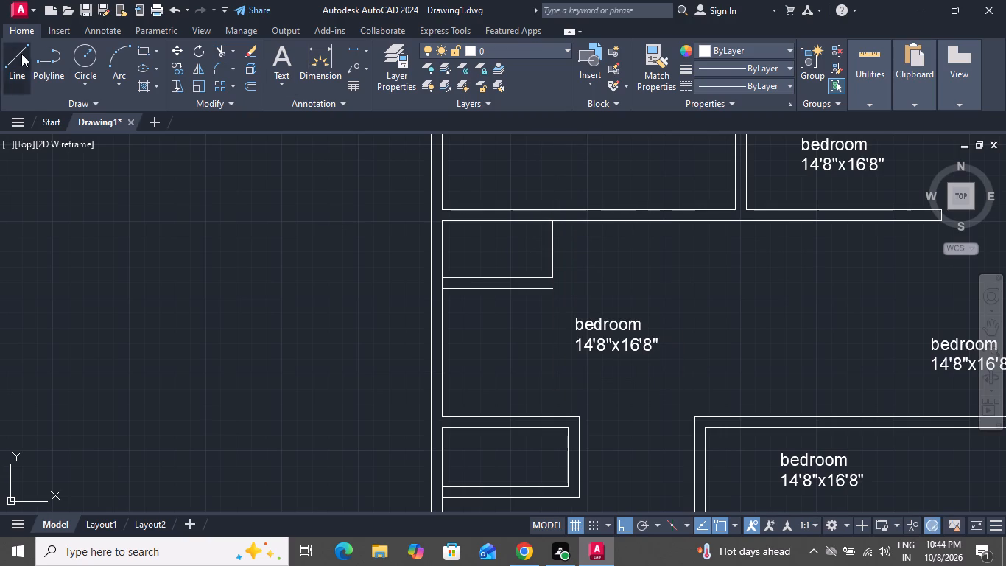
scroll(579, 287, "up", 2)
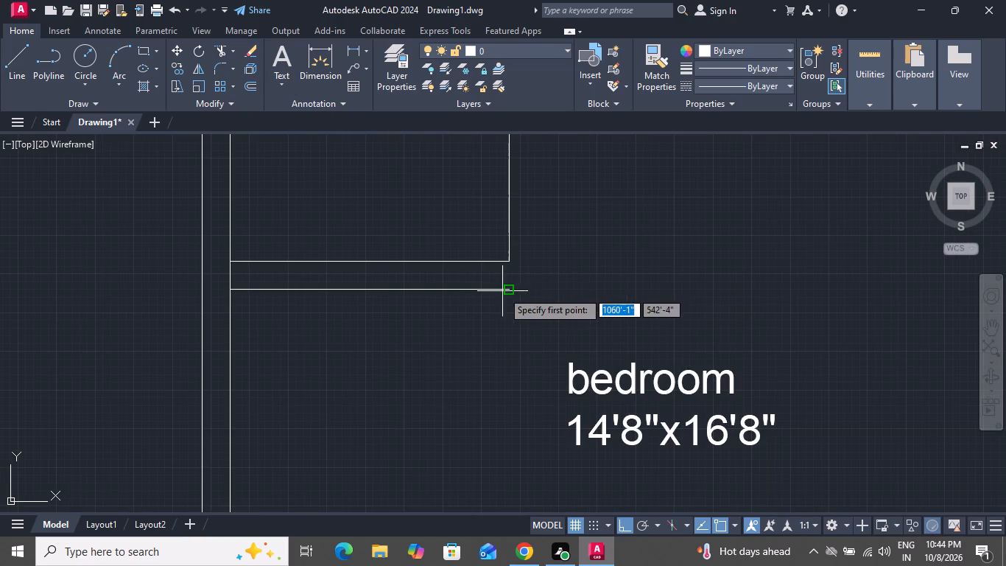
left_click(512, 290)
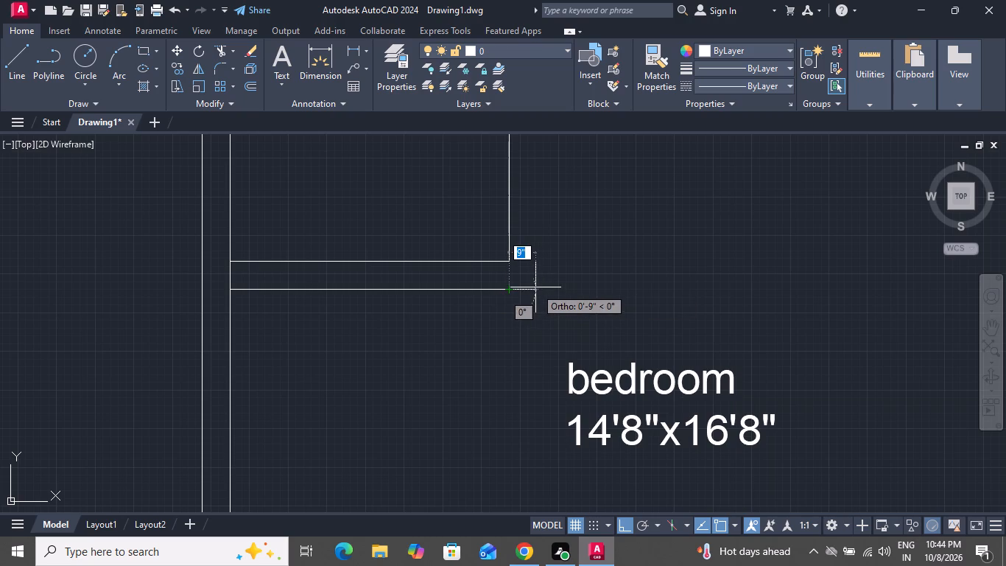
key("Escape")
Offset the new vertical partition line by 9" to the right, away from the small enclosed room.
type("o")
key("space")
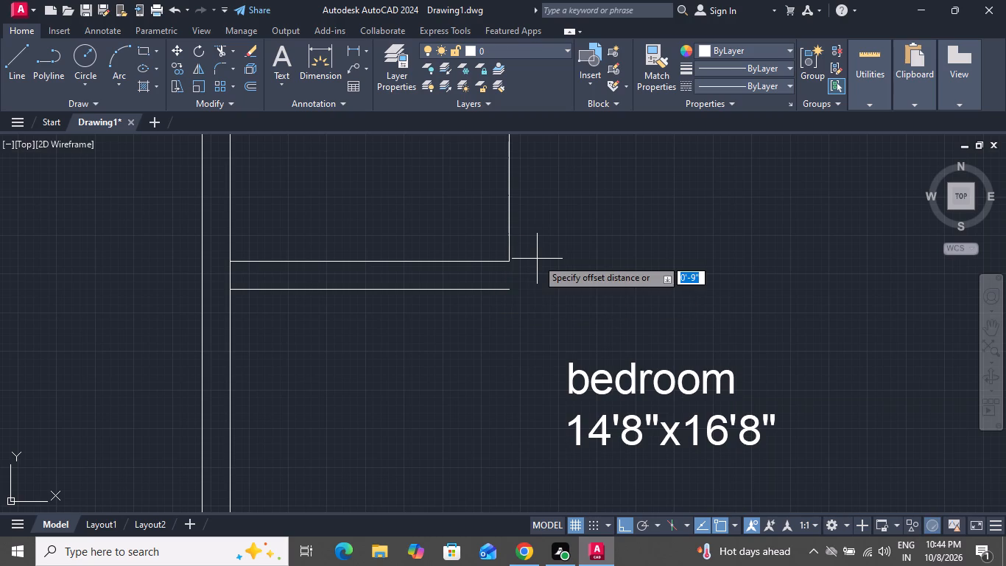
key("9")
key("shift+quotedbl")
key("Return")
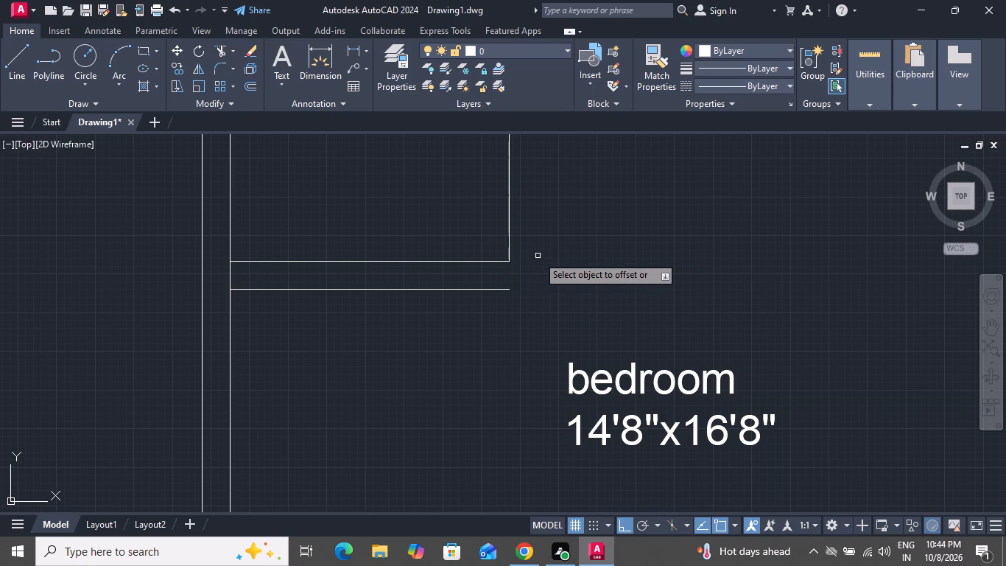
left_click(507, 233)
left_click(538, 228)
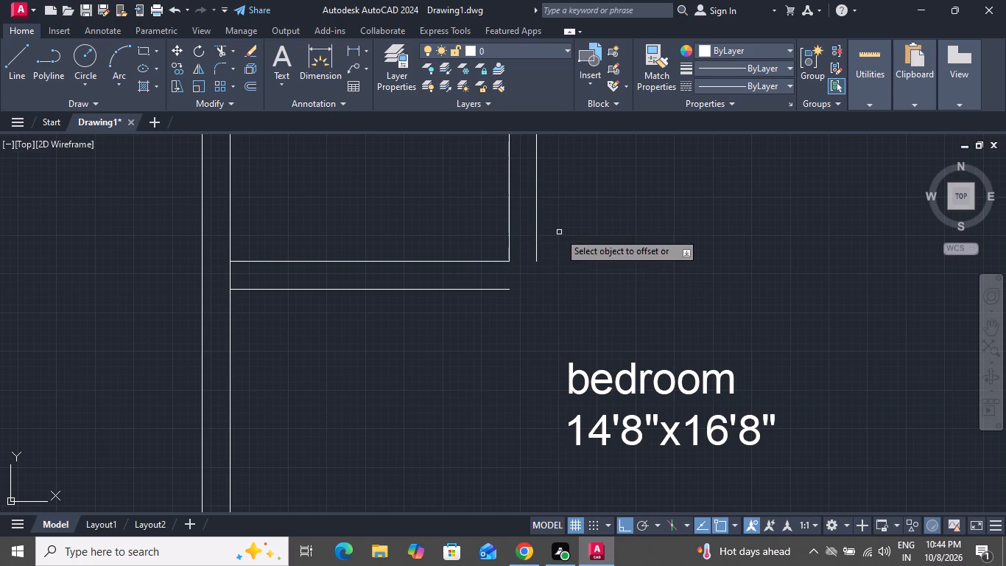
right_click(559, 232)
left_click(619, 275)
left_click(619, 262)
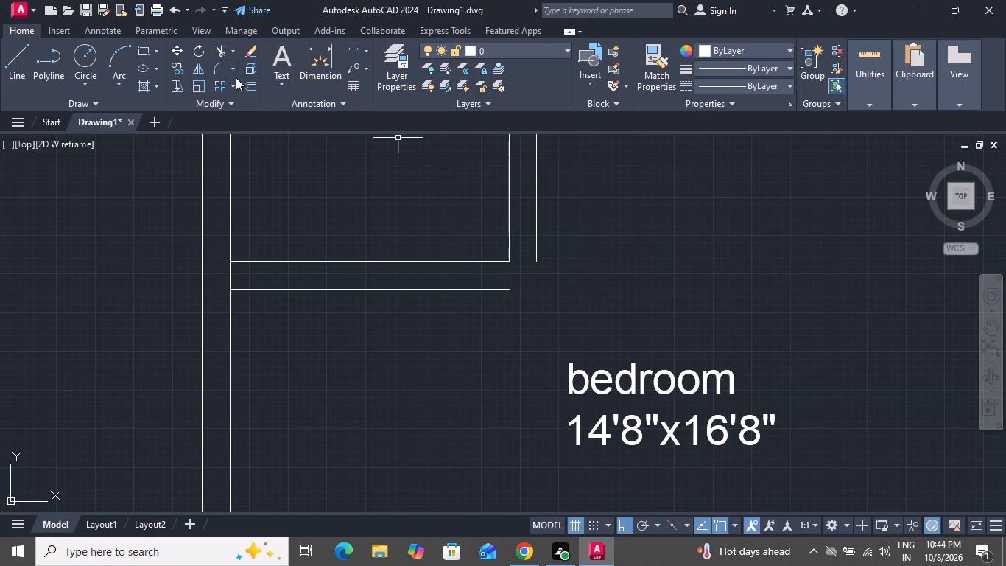
Fillet the outer vertical partition line with the lower horizontal partition line into a closed corner.
left_click(214, 62)
left_click(537, 245)
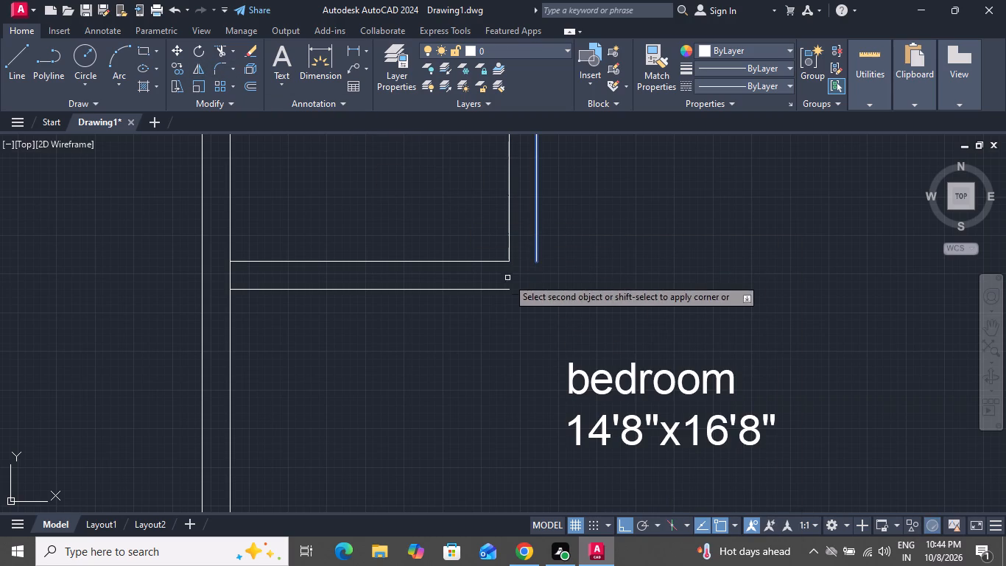
left_click(496, 291)
scroll(586, 318, "down", 1)
scroll(586, 318, "up", 1)
scroll(588, 318, "down", 3)
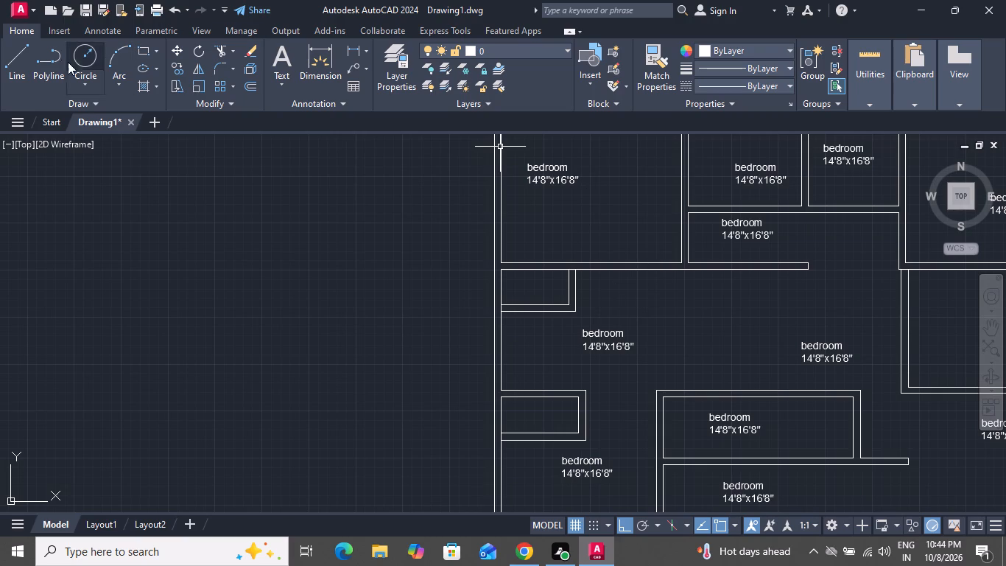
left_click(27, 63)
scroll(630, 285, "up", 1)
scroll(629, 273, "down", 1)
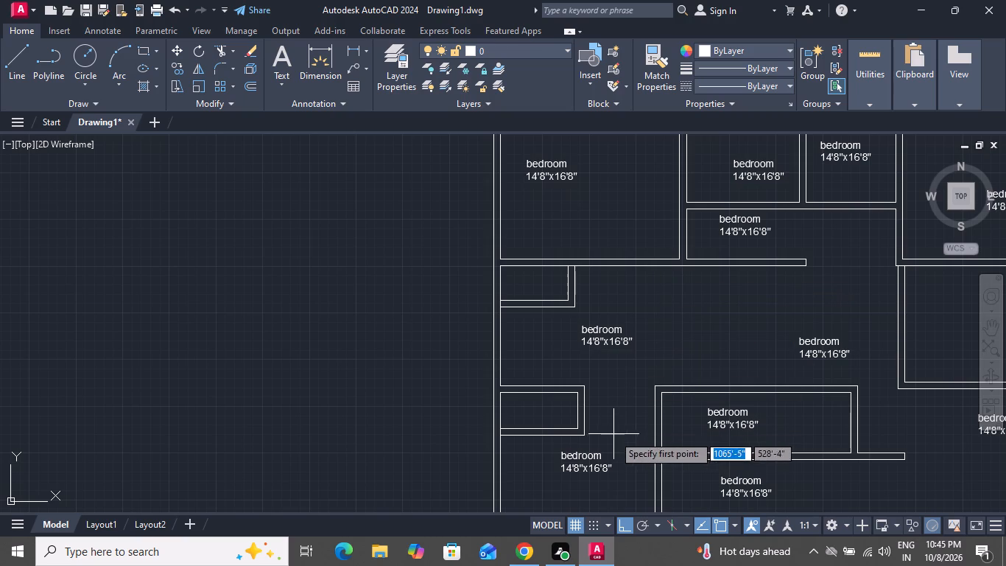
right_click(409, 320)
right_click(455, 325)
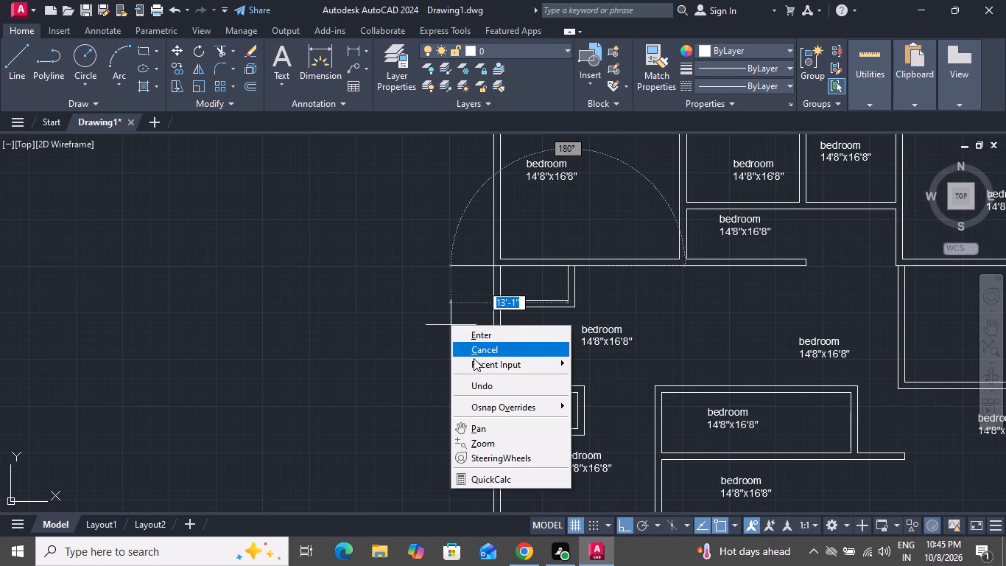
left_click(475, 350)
Draw a short horizontal line across the left exterior wall's thickness beside the middle-left bedroom's new small room.
left_click(0, 59)
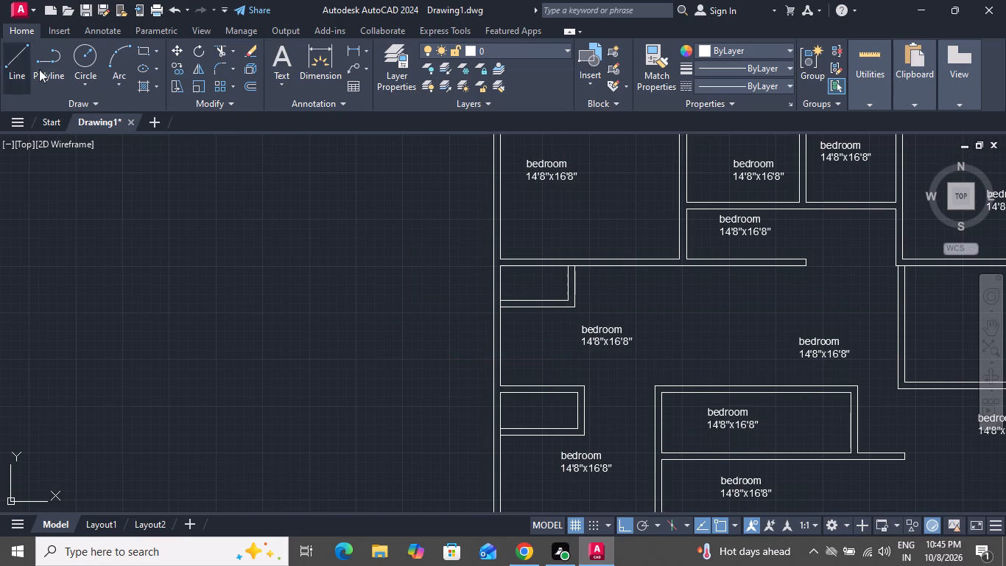
left_click(44, 69)
left_click(19, 66)
scroll(515, 305, "up", 1)
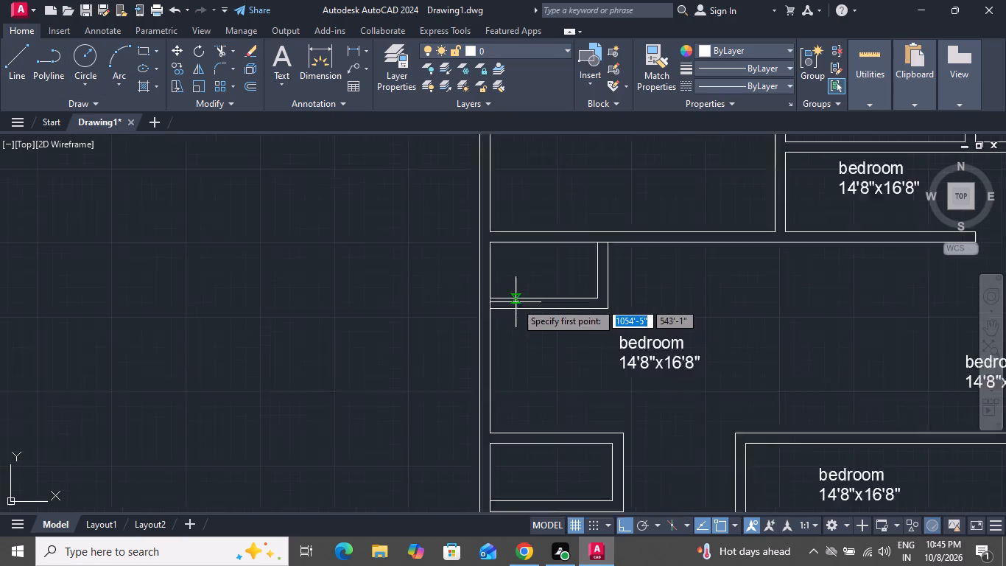
scroll(516, 302, "up", 2)
left_click(448, 229)
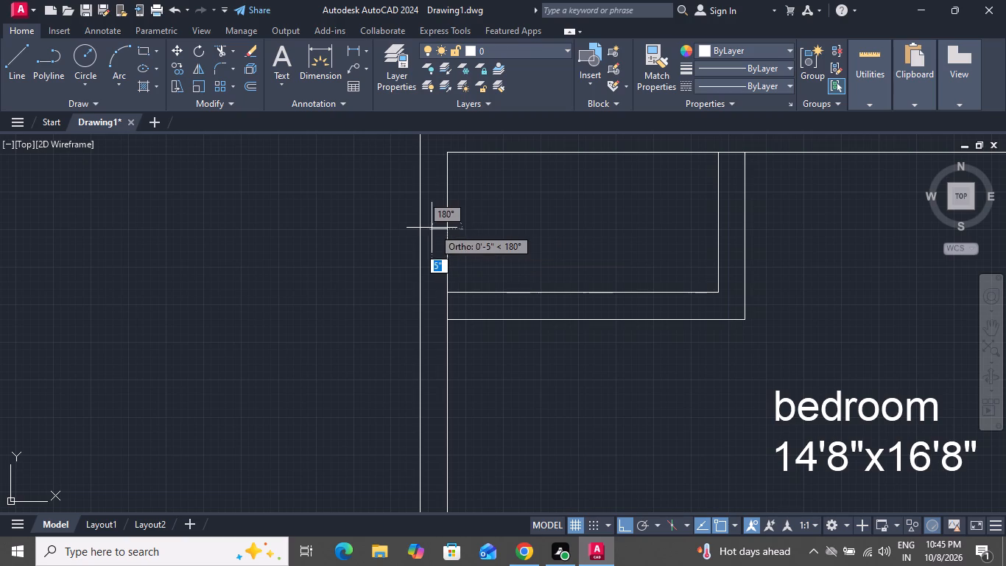
left_click(423, 231)
right_click(423, 231)
left_click(440, 254)
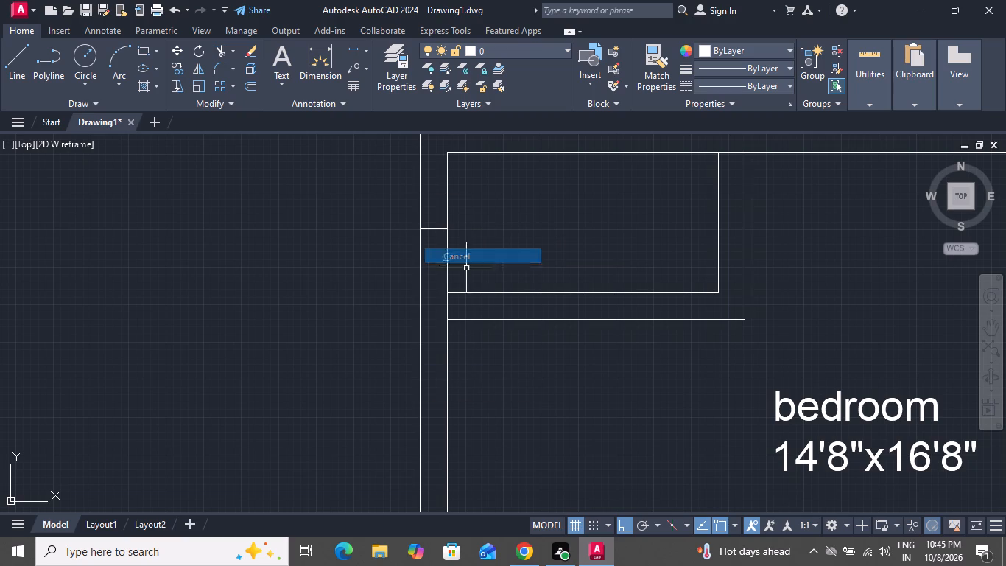
Offset the short line across the exterior wall by 1' both upward and downward to mark the window's width.
type("o")
key("space")
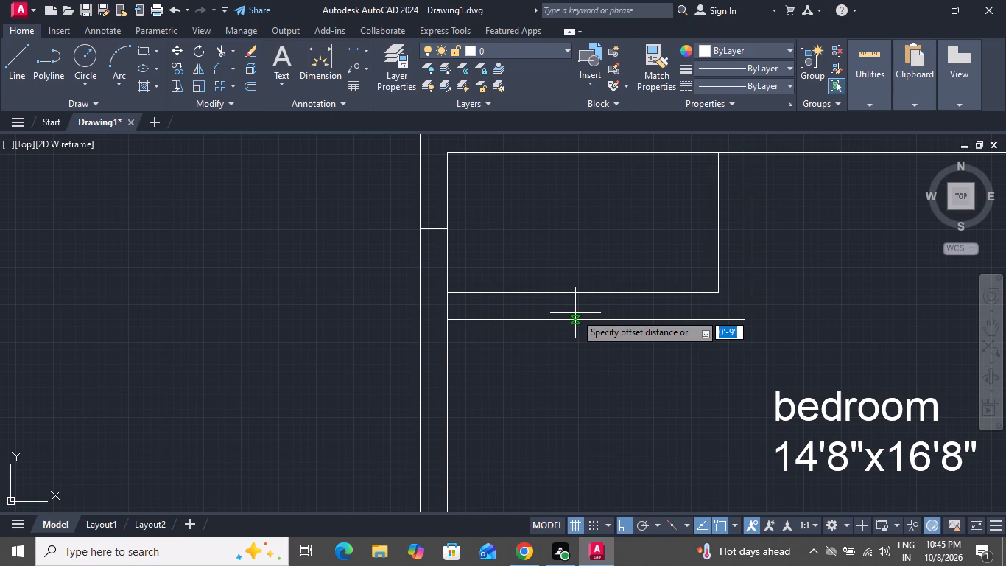
type("1'")
key("Return")
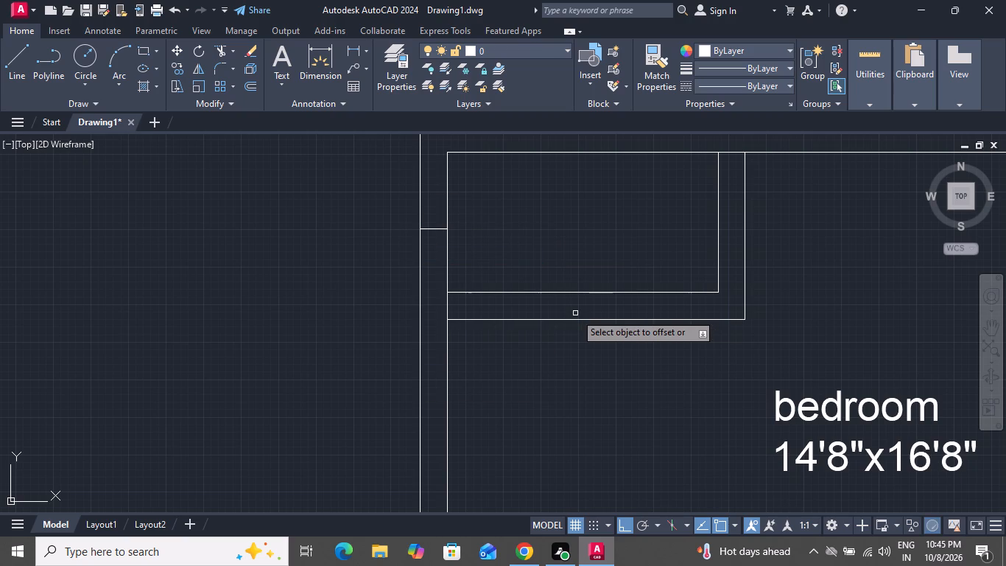
left_click(433, 230)
left_click(447, 184)
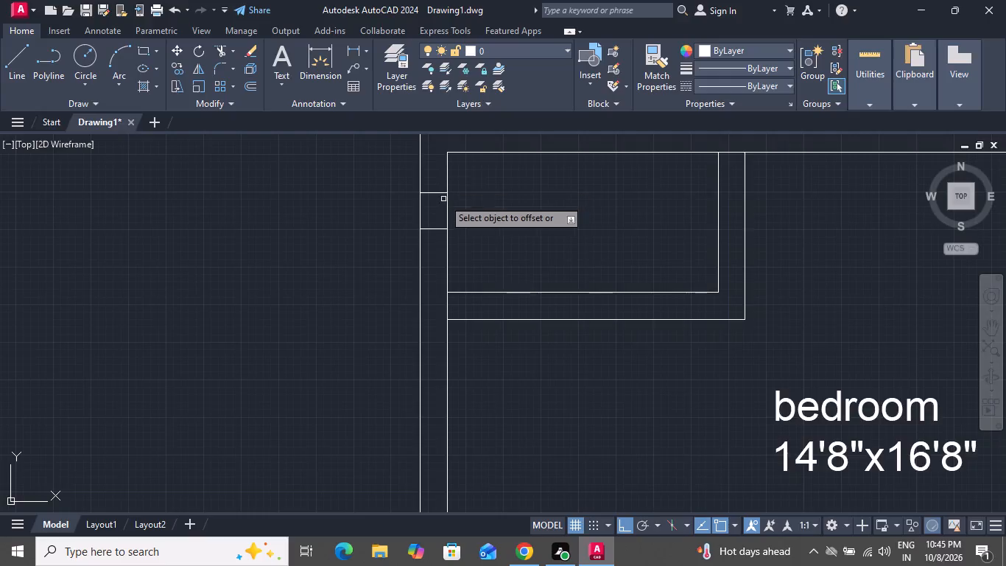
left_click(434, 228)
left_click(429, 270)
right_click(457, 238)
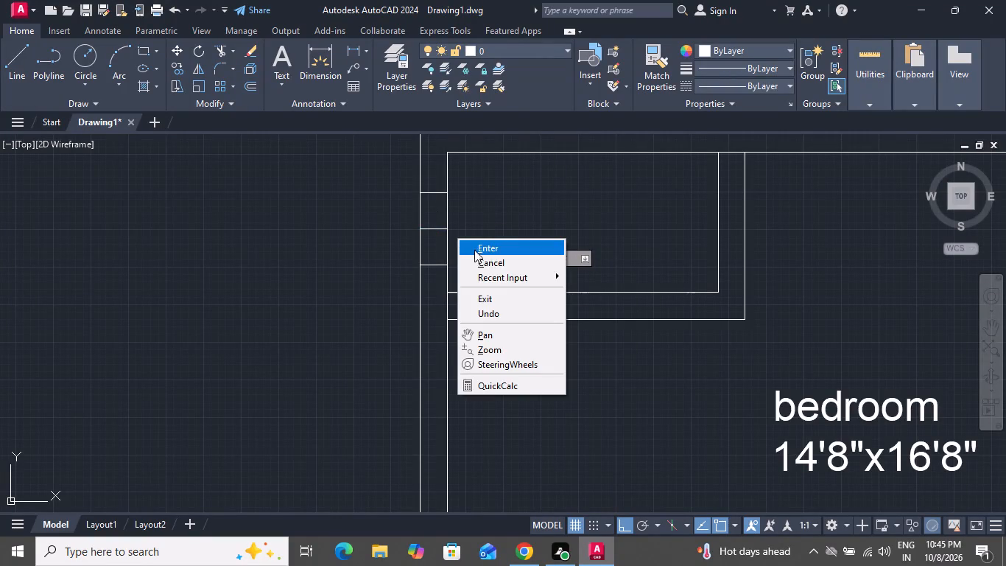
left_click(479, 260)
Offset the window's upper line upward and its lower line downward by 2" each to form the end frames.
type("o 2")
key("shift+quotedbl")
key("Return")
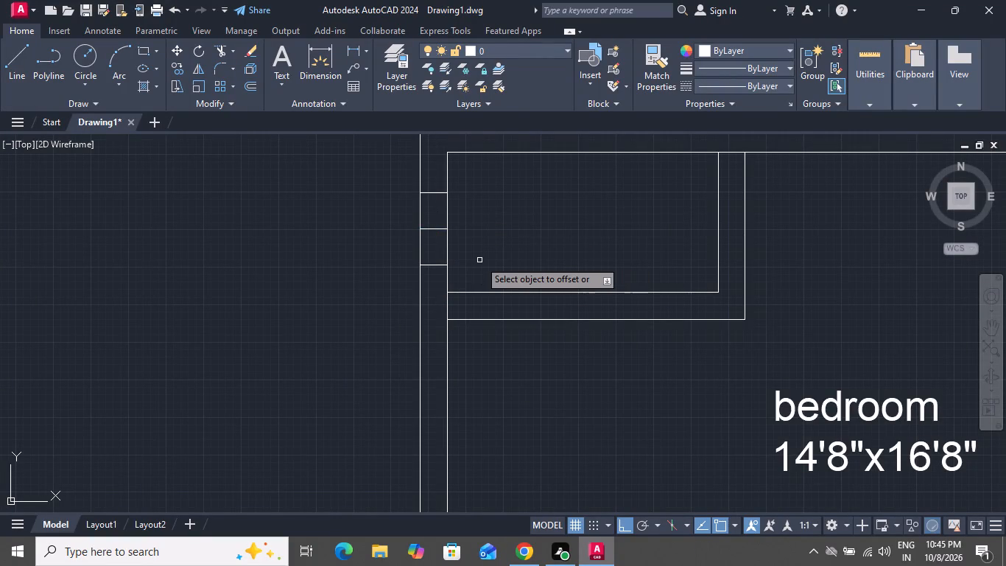
left_click(440, 266)
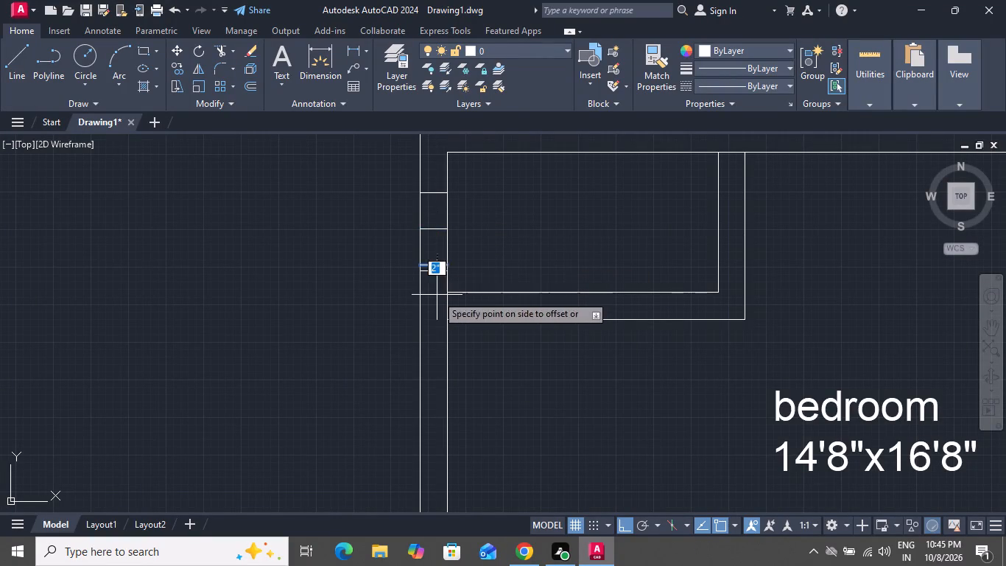
left_click(437, 295)
left_click(440, 195)
left_click(440, 168)
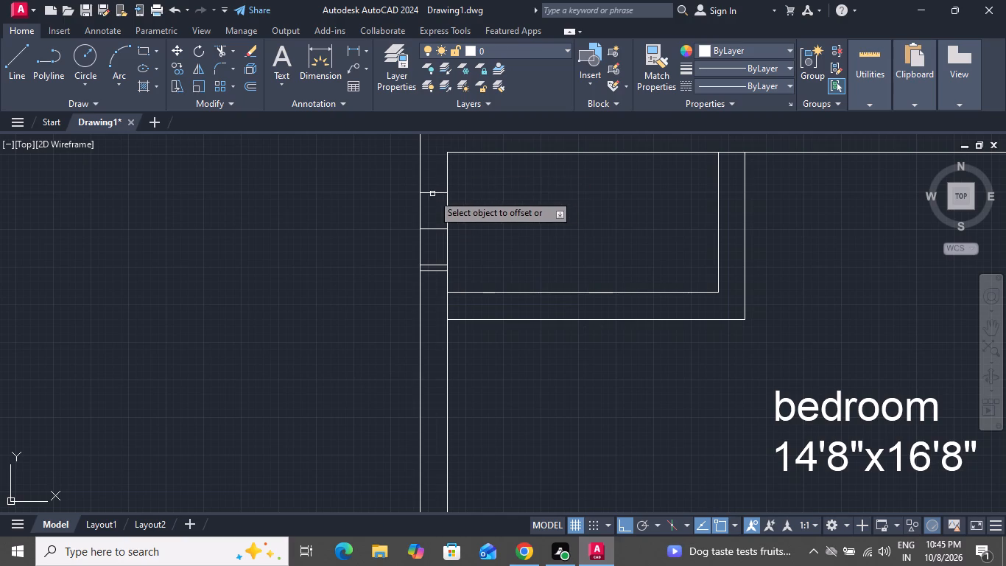
left_click(432, 194)
left_click(440, 170)
right_click(497, 207)
left_click(530, 234)
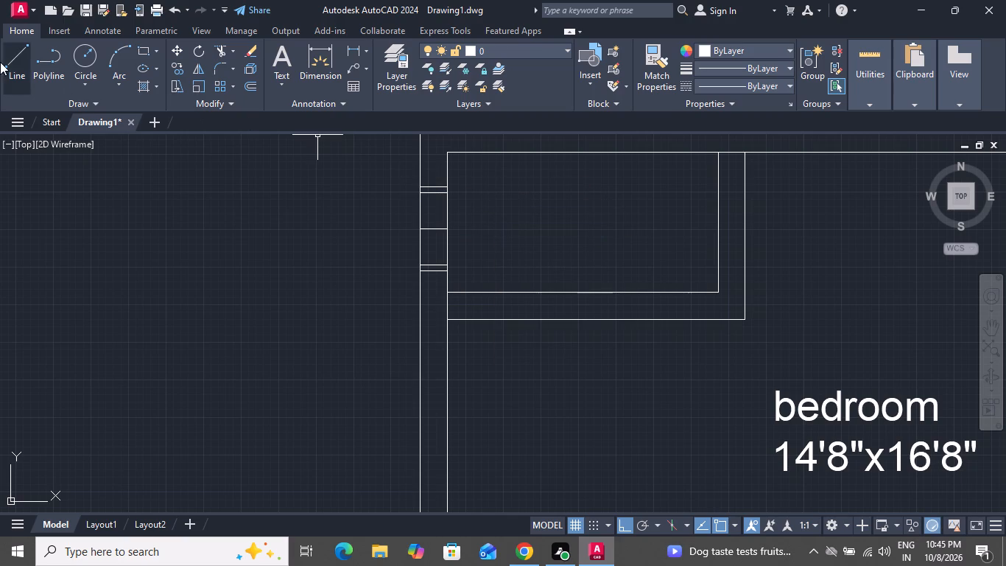
Draw a vertical centre line through the window between the midpoints of its two inner frame lines.
left_click(10, 58)
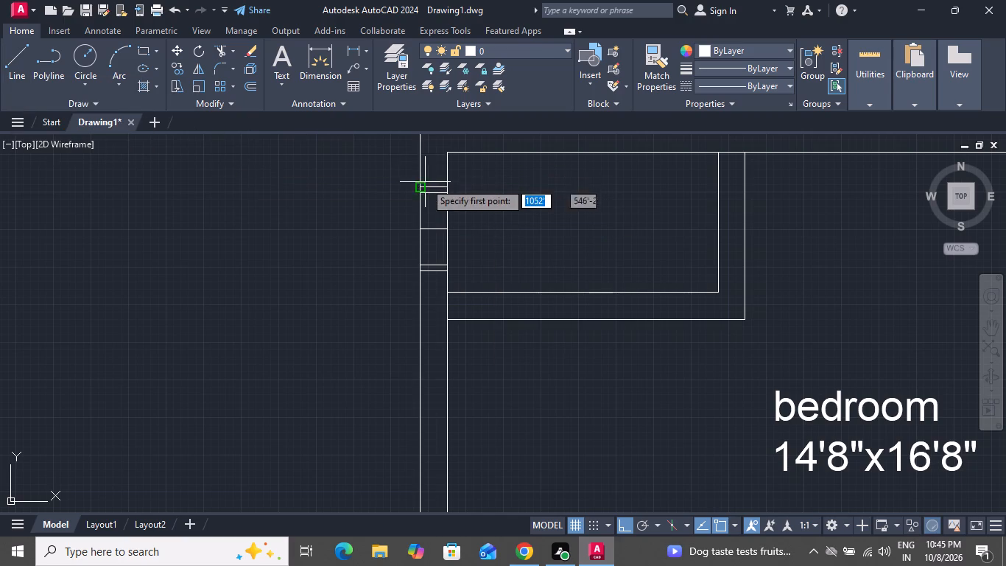
scroll(426, 205, "up", 3)
left_click(440, 161)
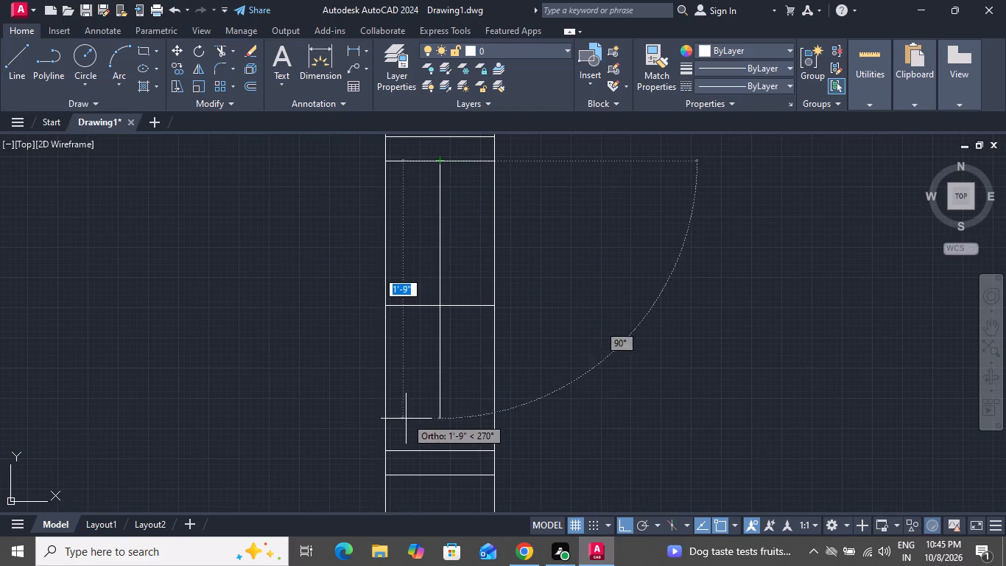
left_click(443, 451)
right_click(443, 451)
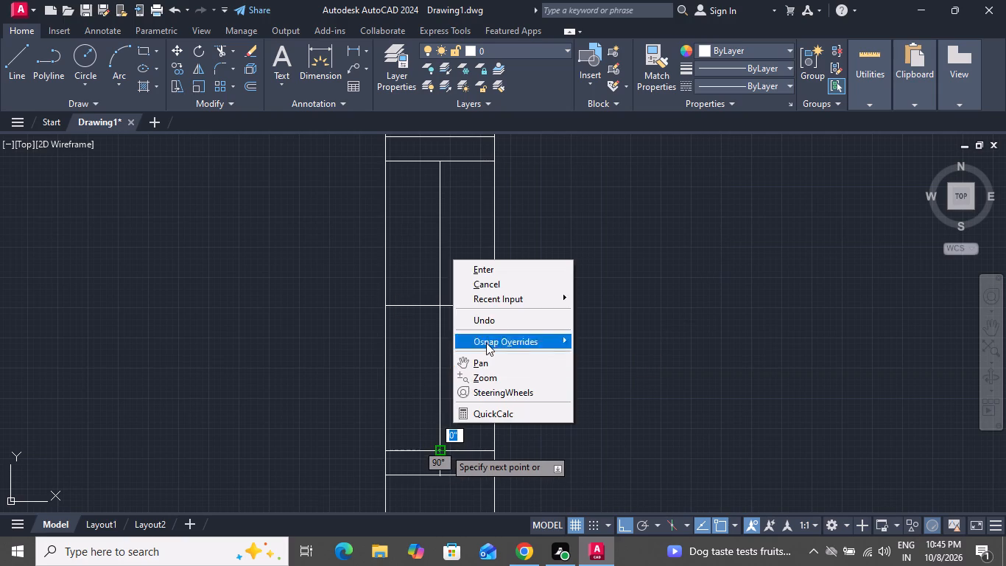
left_click(502, 283)
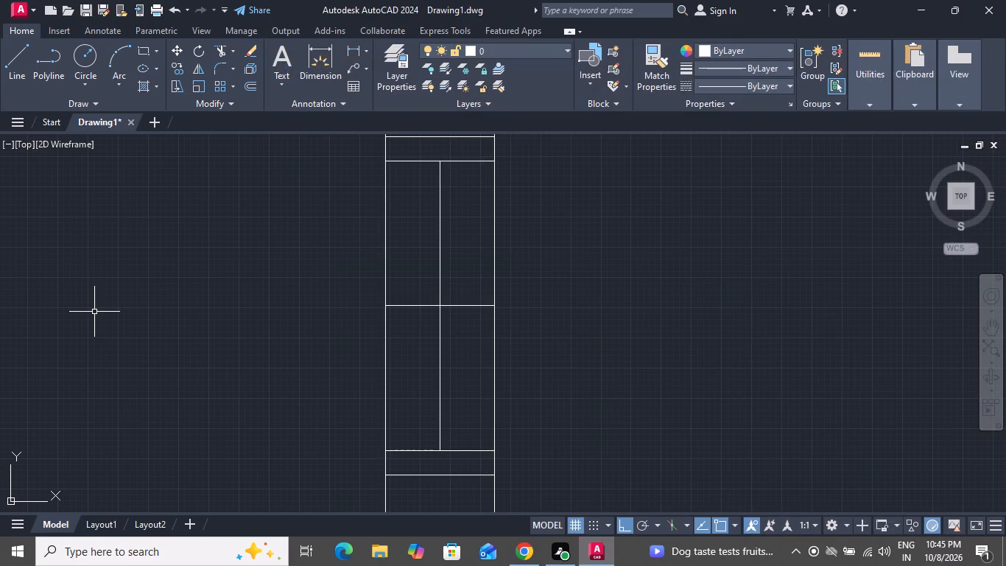
Offset the window's vertical centre line by 1' to the right.
type("o 1")
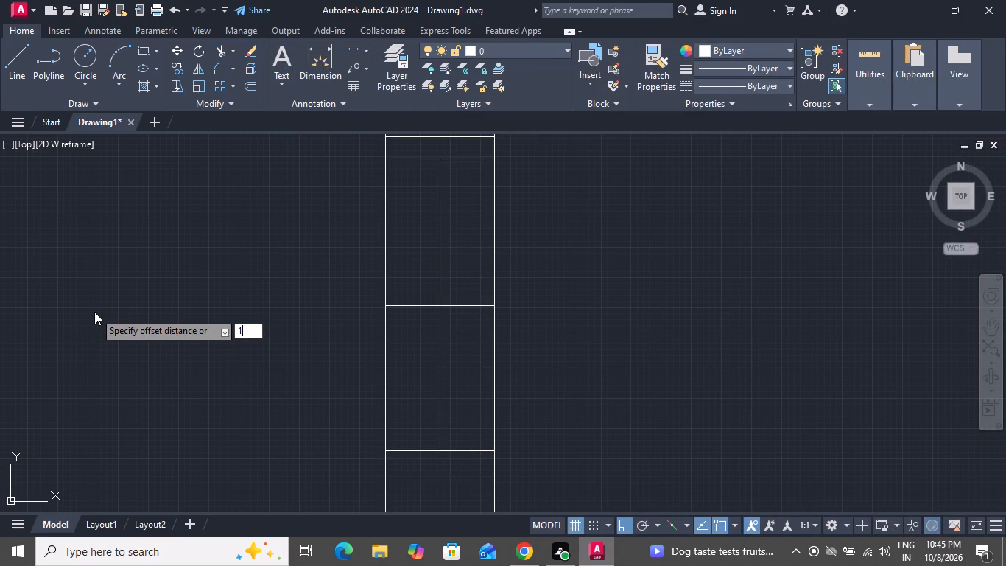
key("apostrophe")
key("Return")
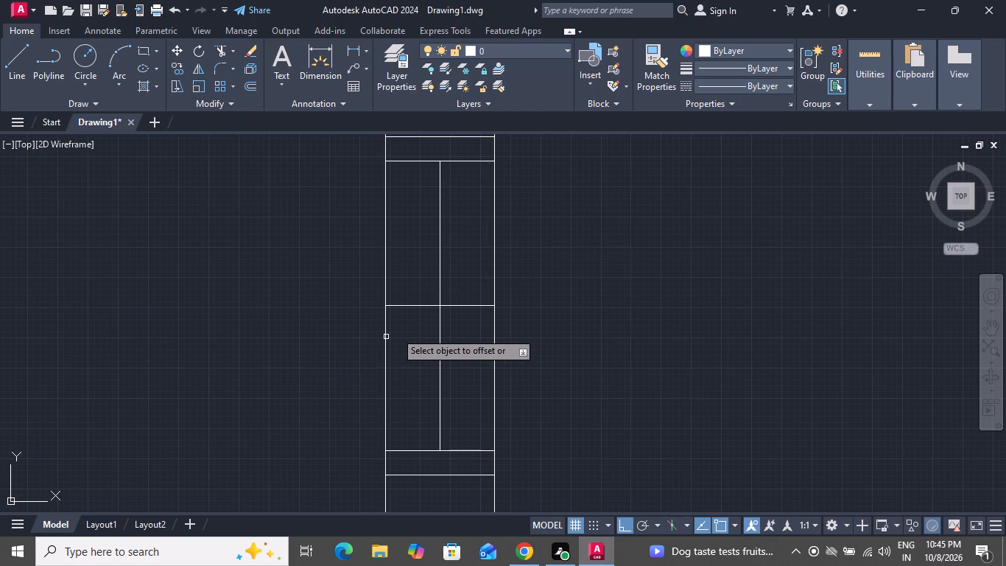
left_click(440, 293)
left_click(457, 293)
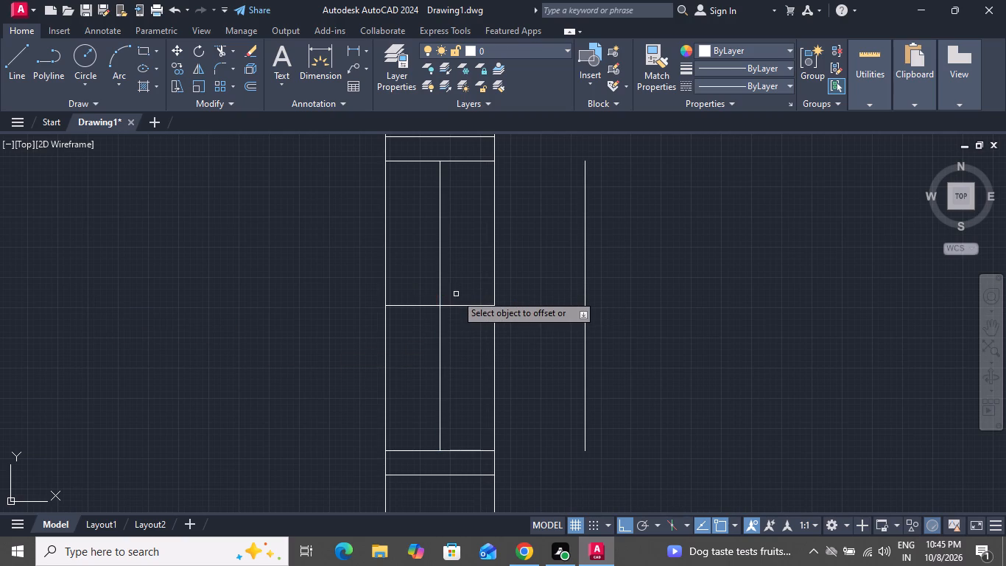
key("Escape")
Offset the window's vertical centre line by 1" to both the left and the right to form the glass lines.
type("o 1")
key("shift+quotedbl")
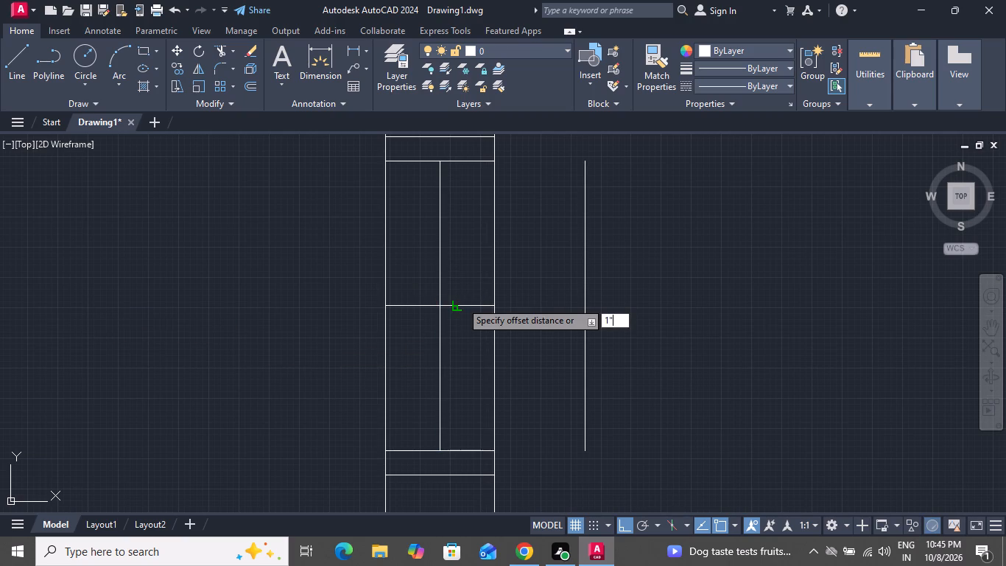
key("Return")
left_click(439, 291)
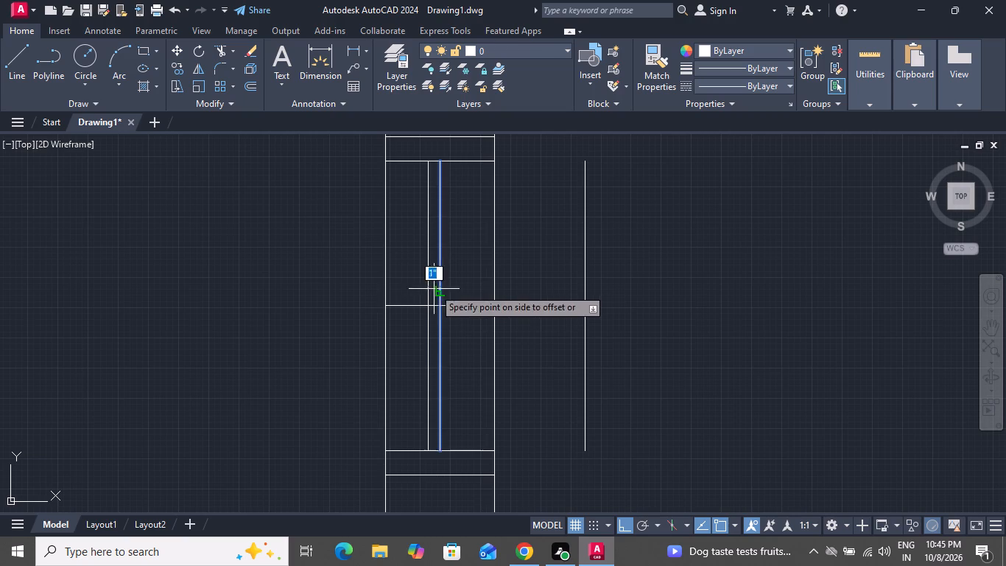
left_click(431, 287)
left_click_drag(439, 287, 446, 287)
left_click(502, 295)
right_click(499, 296)
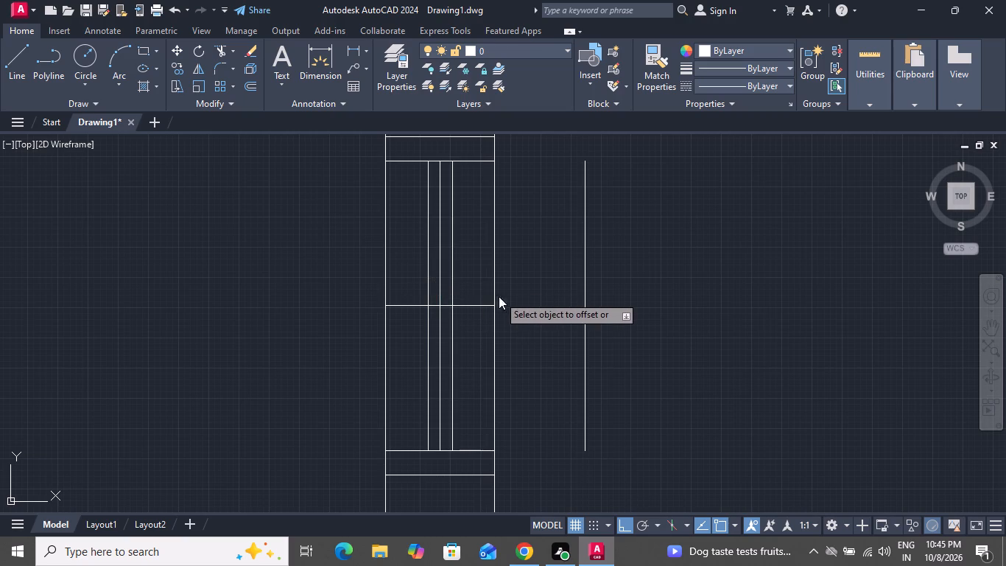
left_click(521, 309)
Delete the stray vertical line lying inside the room, 1' from the window's centre line.
left_click_drag(611, 260, 581, 285)
left_click(540, 339)
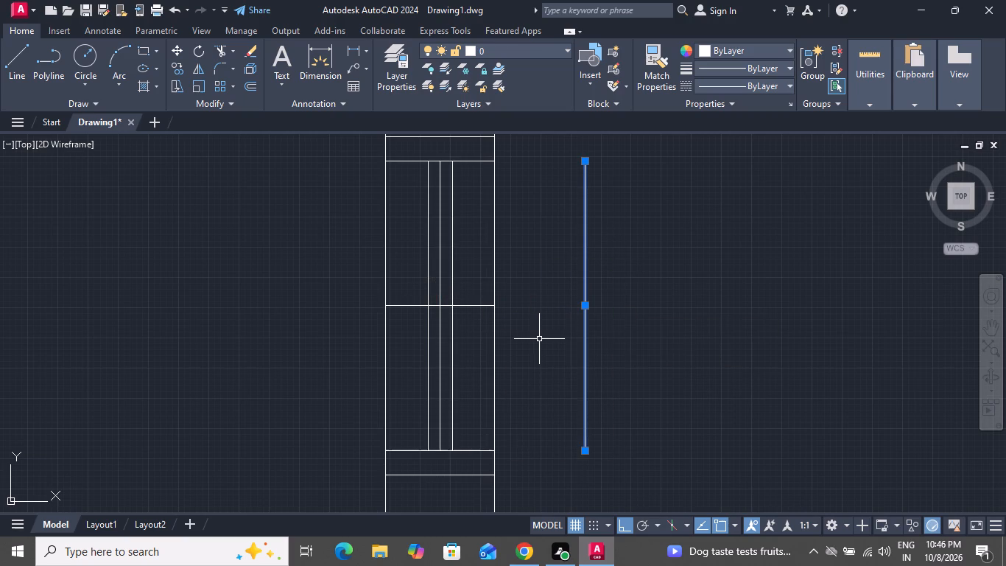
key("Delete")
Delete the window's vertical centre line and the horizontal construction line across its middle.
scroll(421, 321, "up", 1)
scroll(421, 321, "down", 1)
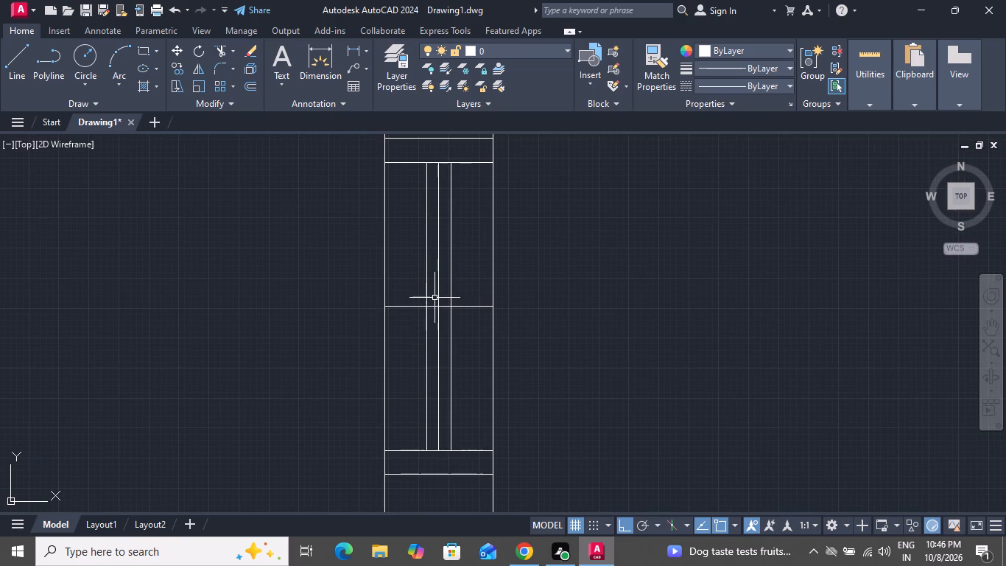
scroll(448, 304, "up", 3)
left_click(430, 302)
left_click(386, 372)
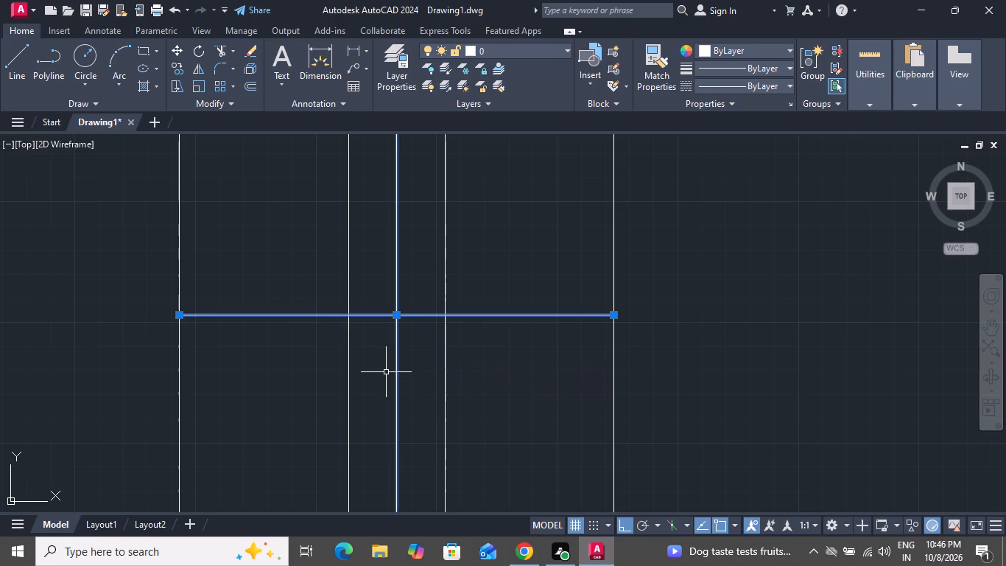
key("Delete")
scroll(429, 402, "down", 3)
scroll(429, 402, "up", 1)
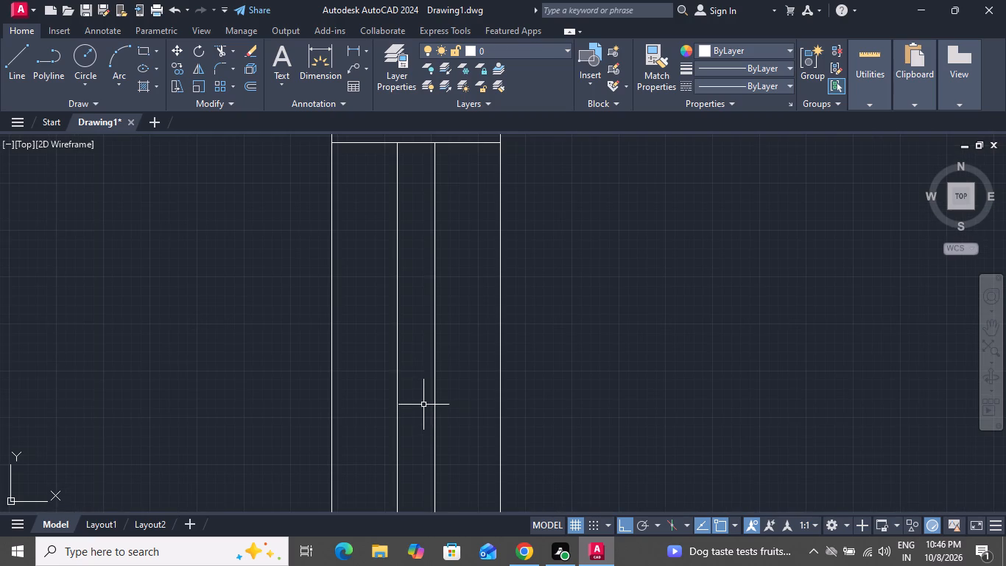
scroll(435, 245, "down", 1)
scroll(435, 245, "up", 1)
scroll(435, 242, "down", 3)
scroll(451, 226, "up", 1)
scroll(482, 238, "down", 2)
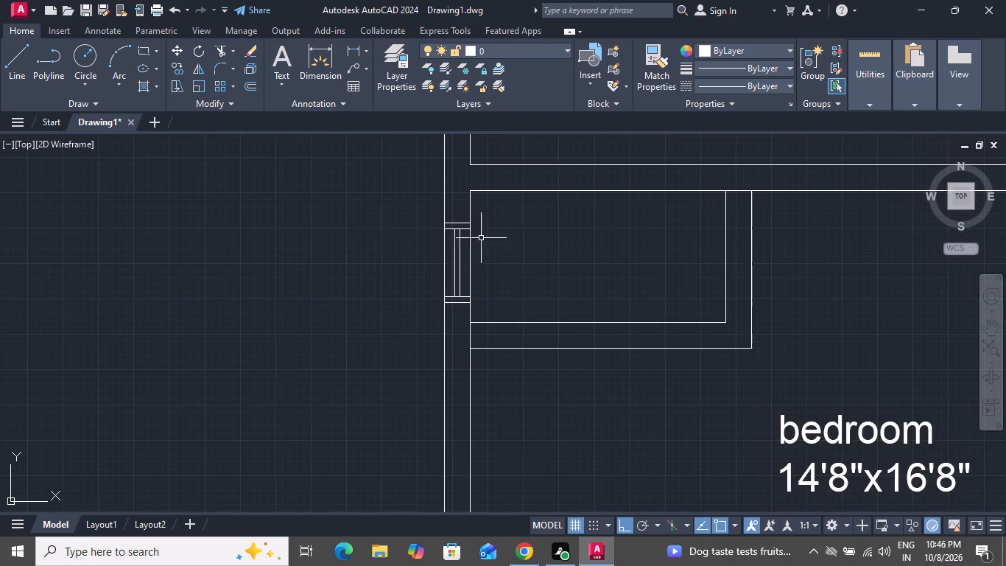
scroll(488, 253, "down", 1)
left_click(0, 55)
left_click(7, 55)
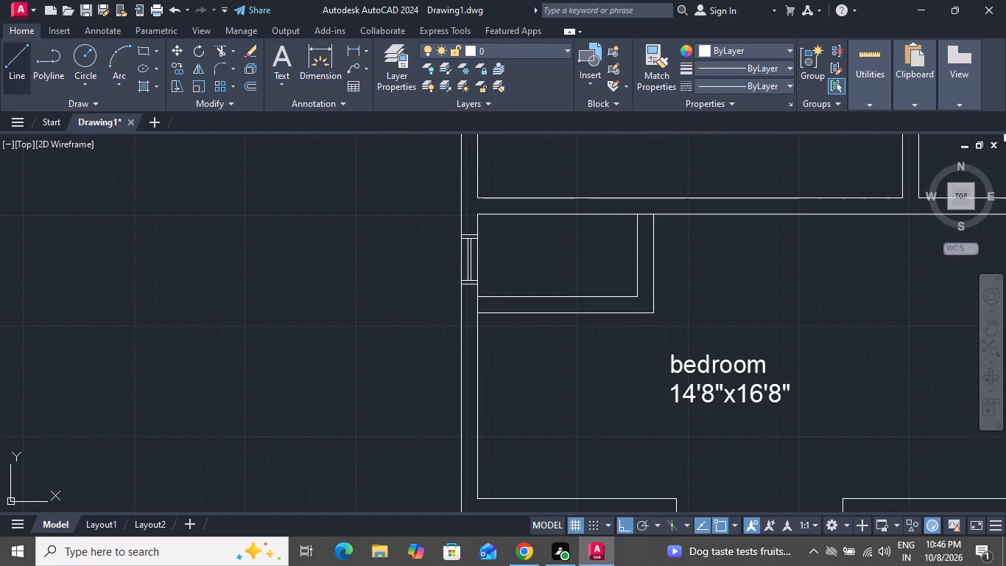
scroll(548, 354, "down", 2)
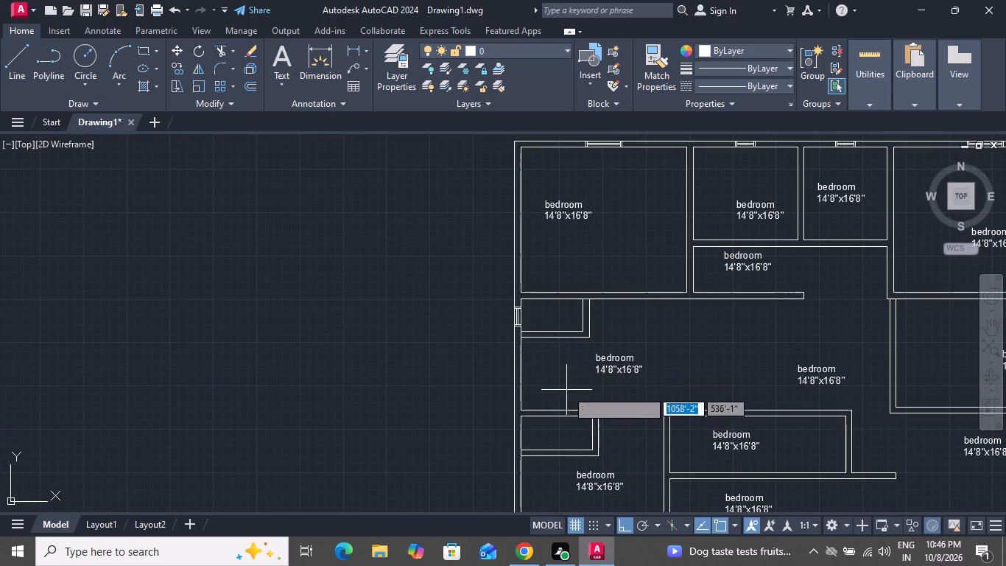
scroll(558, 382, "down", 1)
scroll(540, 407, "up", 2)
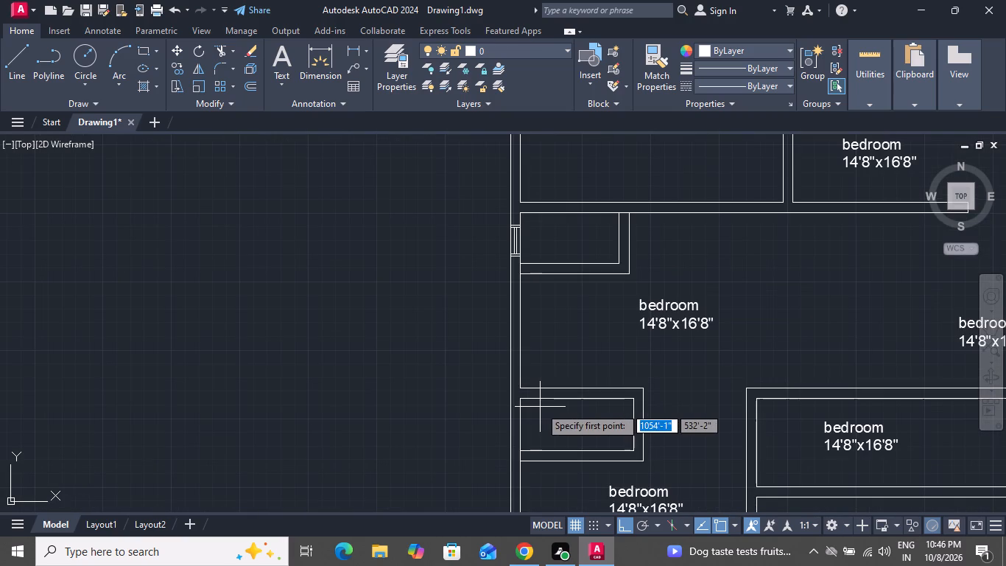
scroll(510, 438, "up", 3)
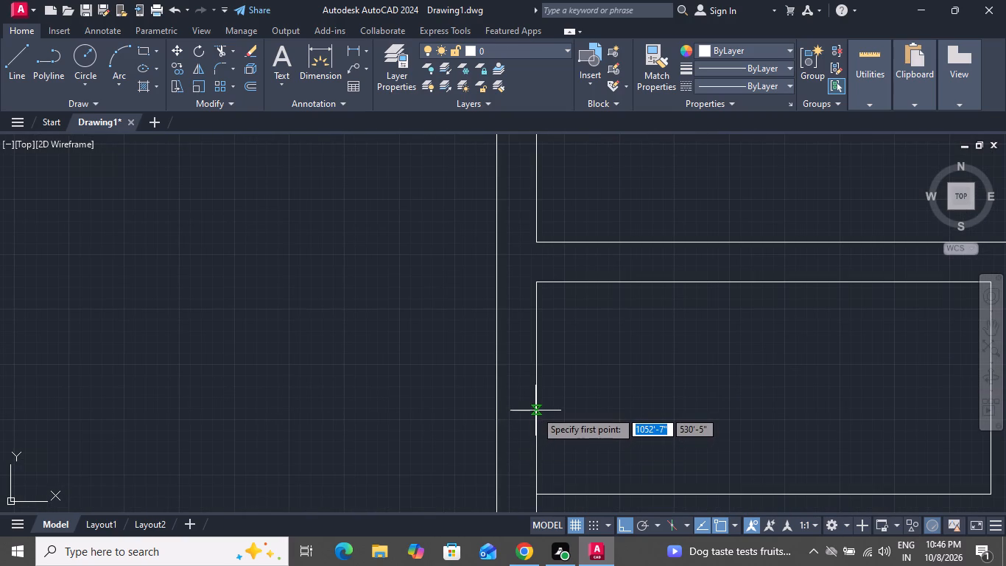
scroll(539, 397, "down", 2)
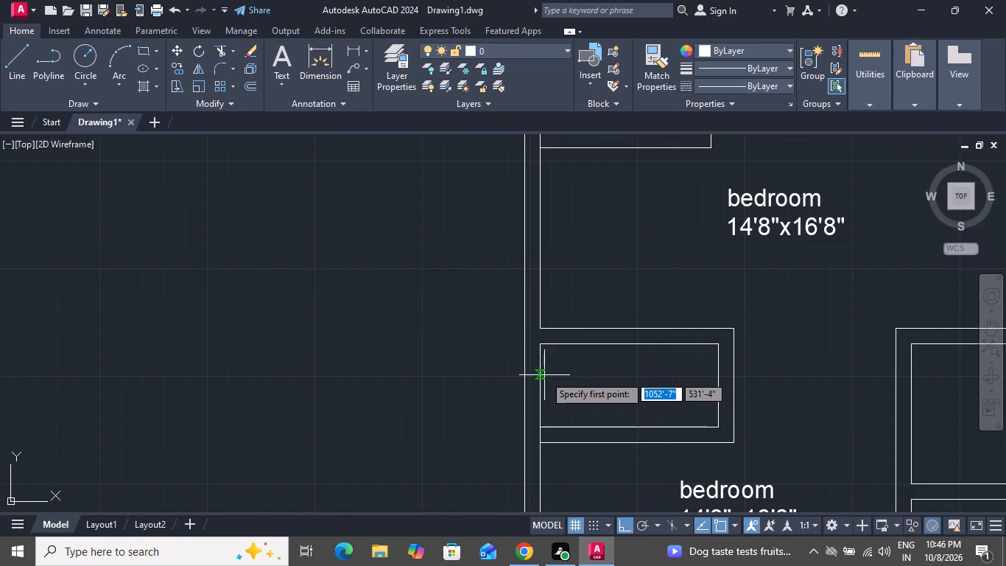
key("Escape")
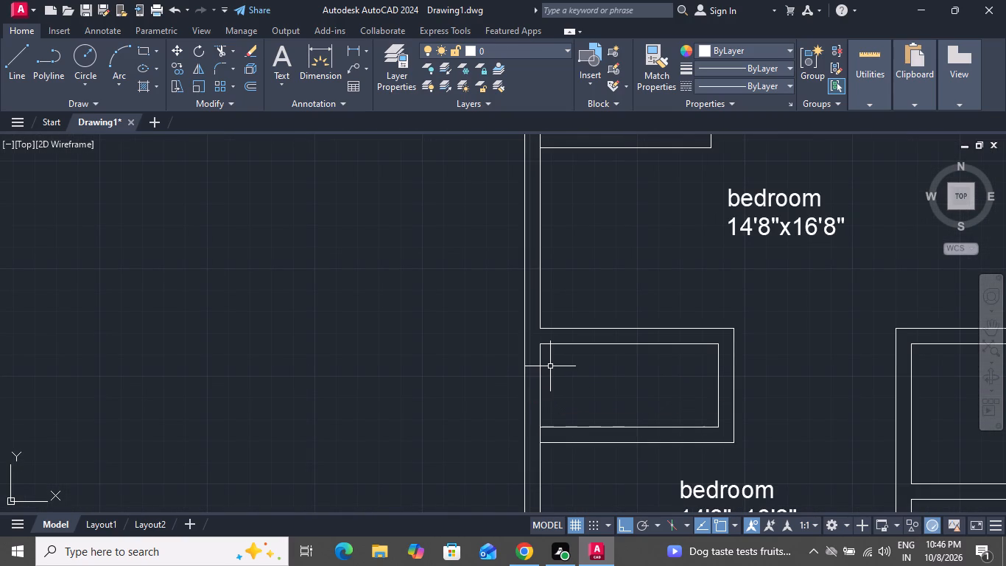
Trim the exterior wall's inner line where the bottom partition of the lower small room on the left side meets it.
type("tr")
key("space")
key("space")
scroll(540, 433, "up", 1)
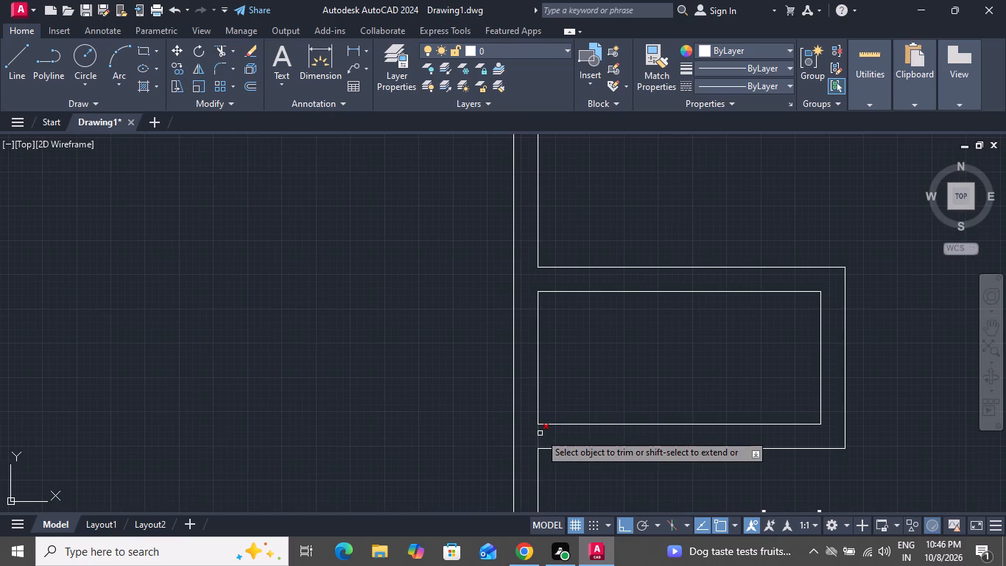
left_click(540, 433)
right_click(540, 433)
left_click(577, 254)
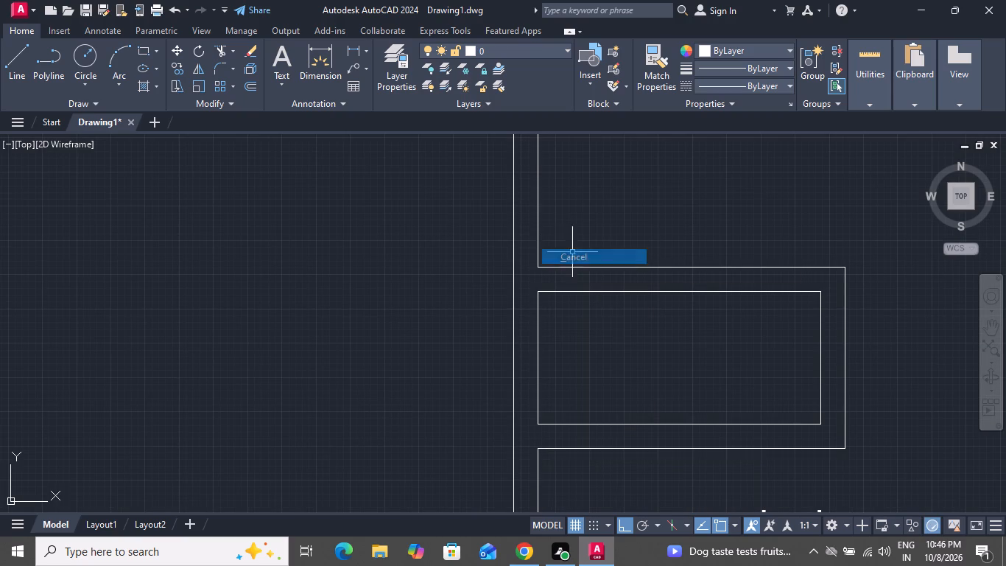
Draw a short horizontal line across the exterior wall from the midpoint of the lower small room's left side.
left_click(24, 71)
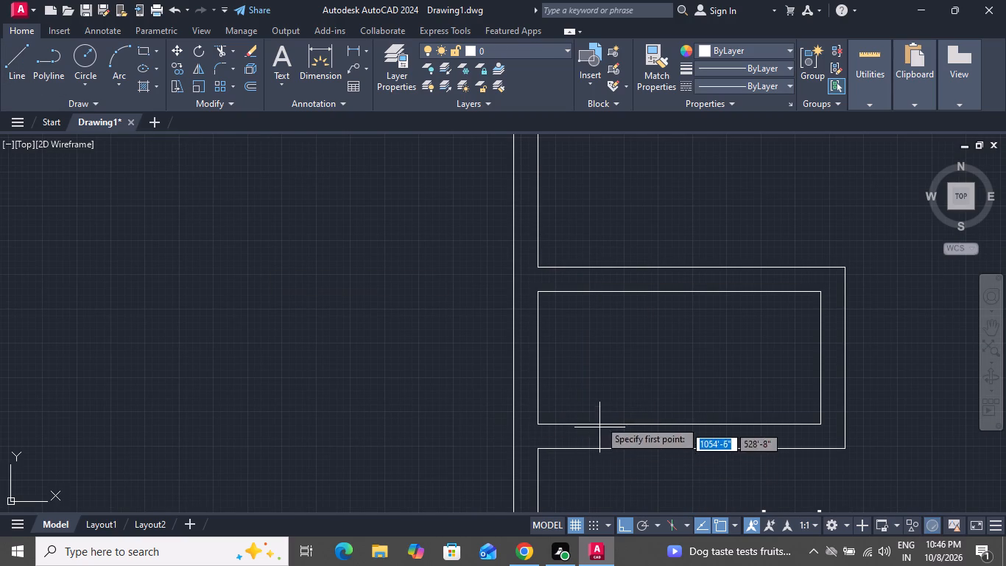
left_click(538, 354)
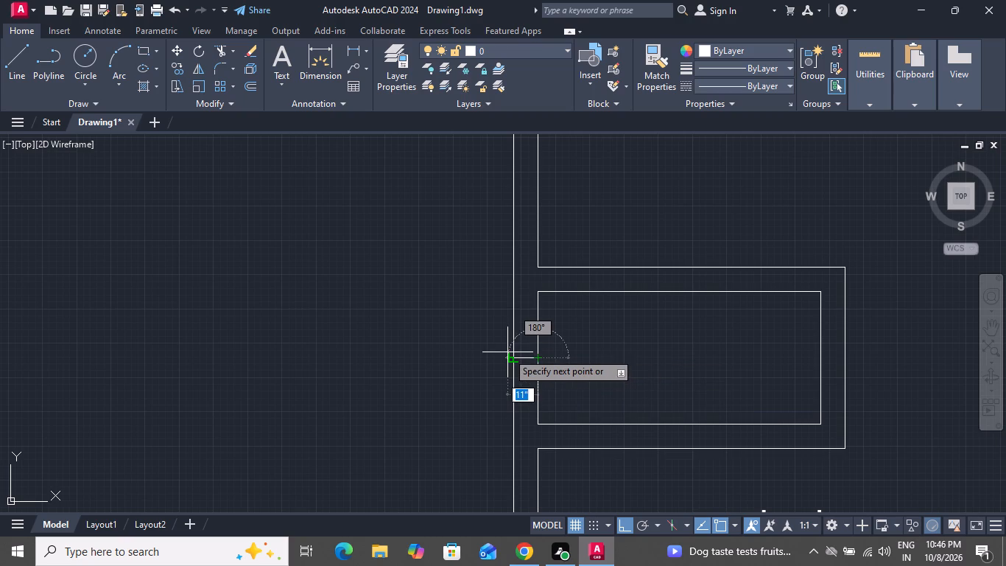
left_click(512, 355)
right_click(512, 355)
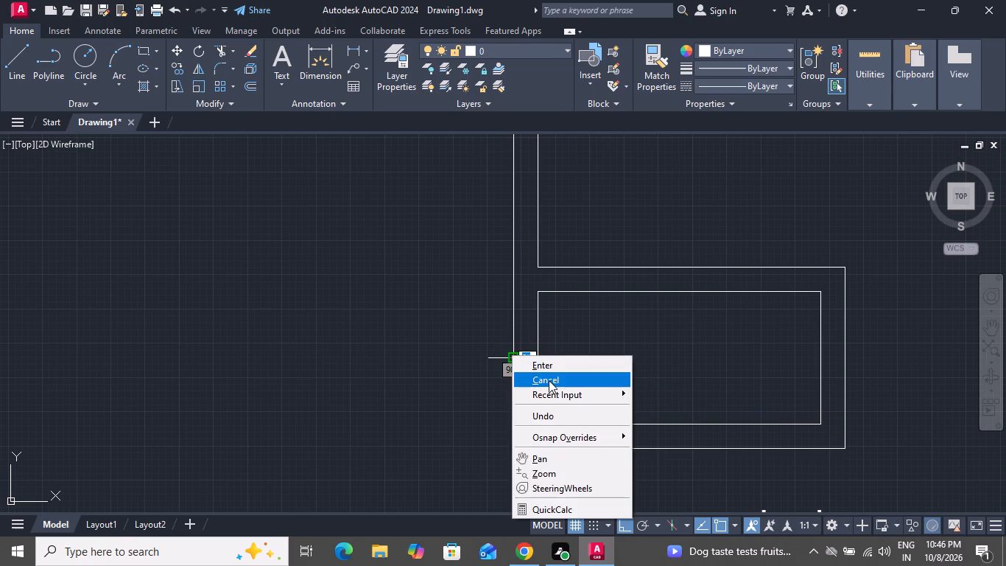
left_click(549, 380)
Offset the short line across the exterior wall by 1' both upward and downward to mark the window's width.
key("o")
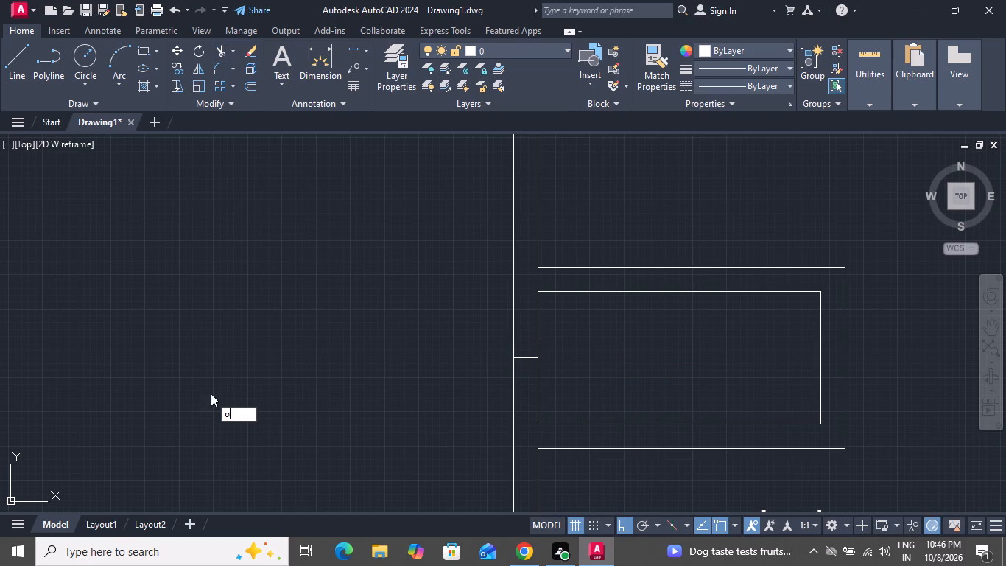
key("space")
key("1")
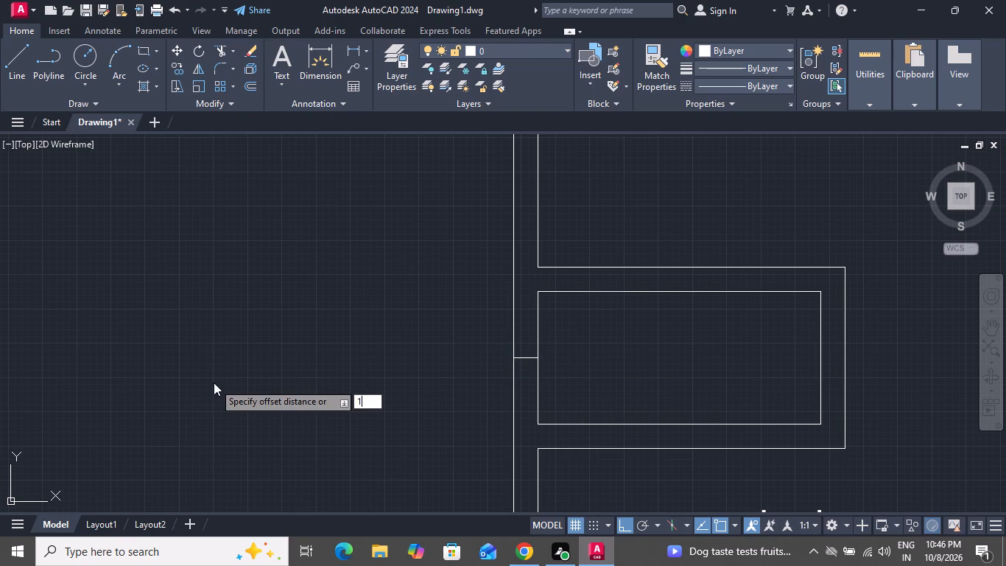
key("apostrophe")
key("Return")
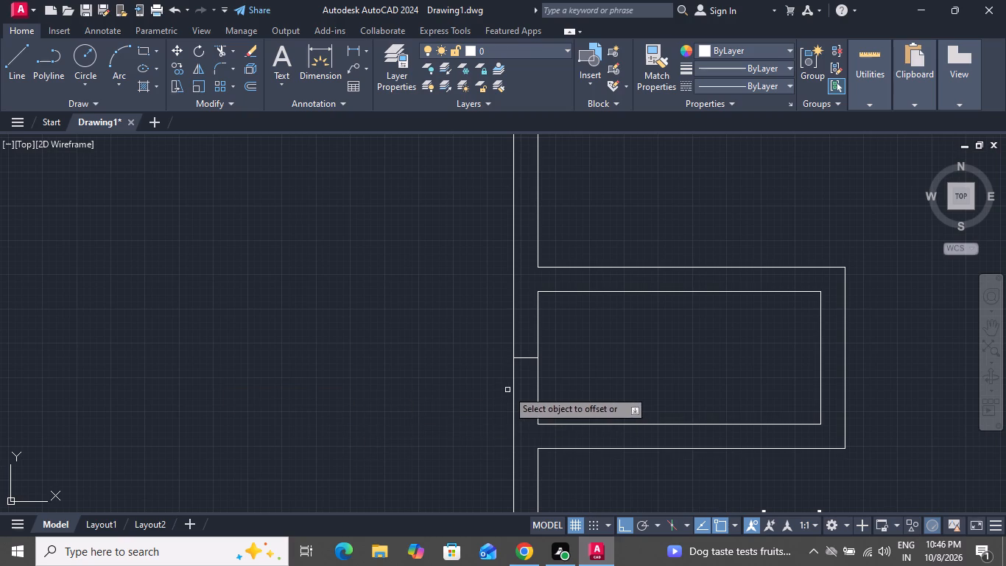
scroll(518, 382, "up", 2)
left_click(533, 324)
left_click(552, 265)
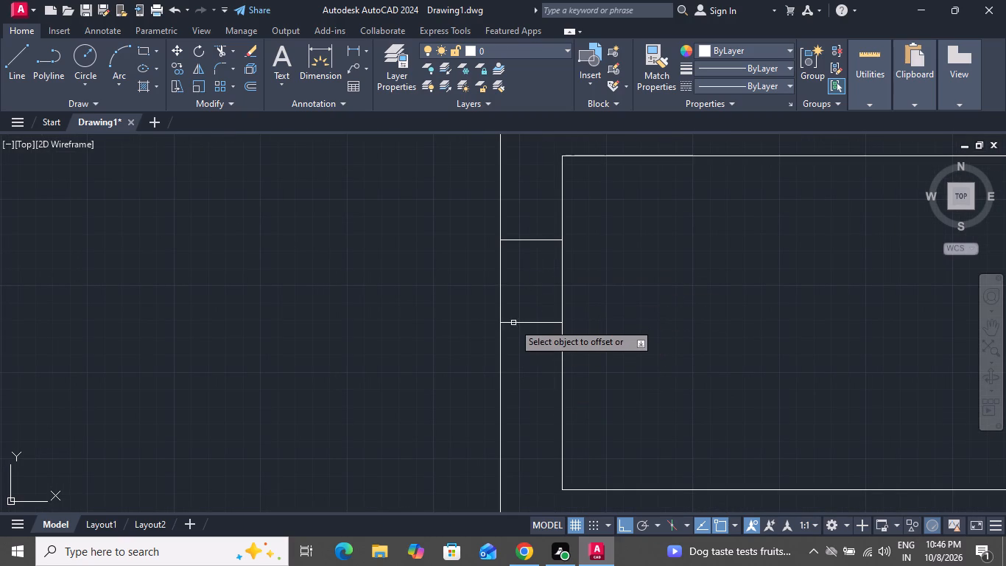
left_click_drag(524, 324, 524, 330)
left_click(510, 402)
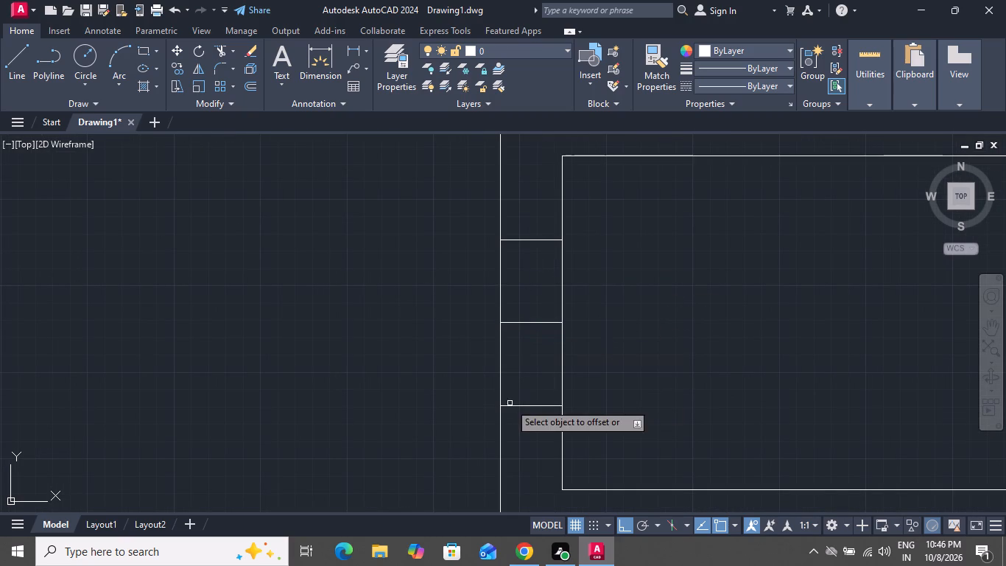
right_click(526, 387)
left_click(571, 259)
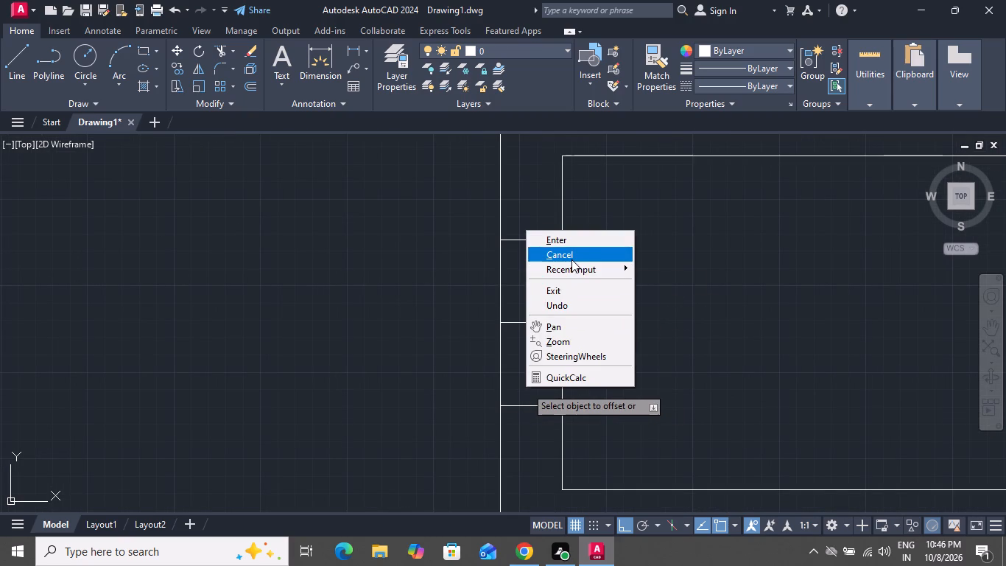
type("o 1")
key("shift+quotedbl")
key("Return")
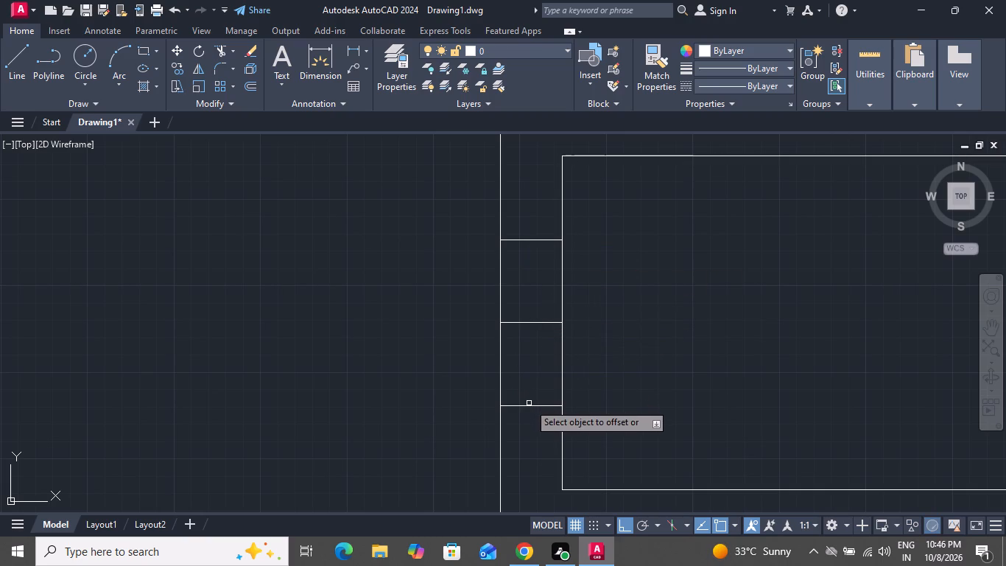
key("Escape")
Offset the window's lower line downward and its upper line upward by 2" each to form the end frames.
type("o")
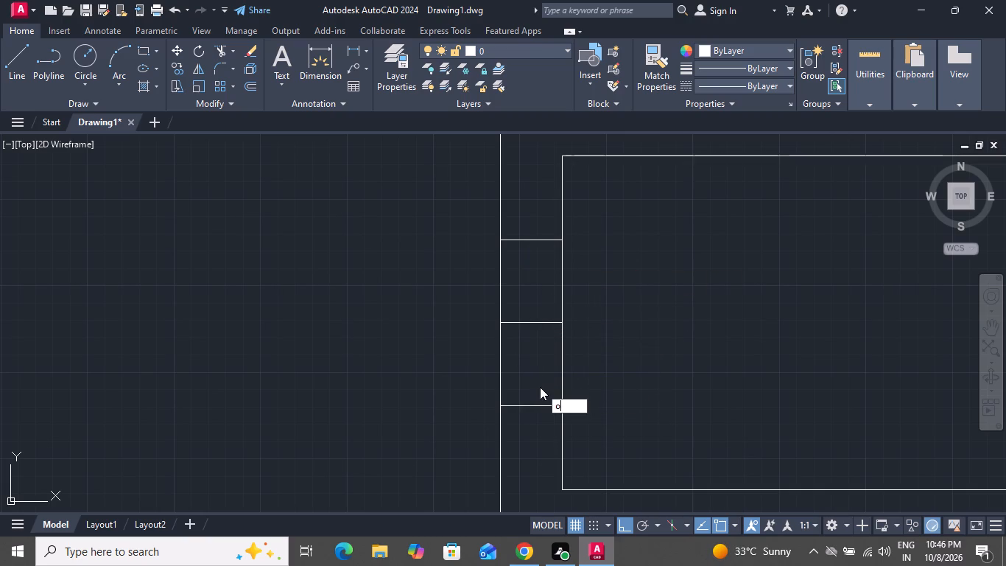
key("space")
key("2")
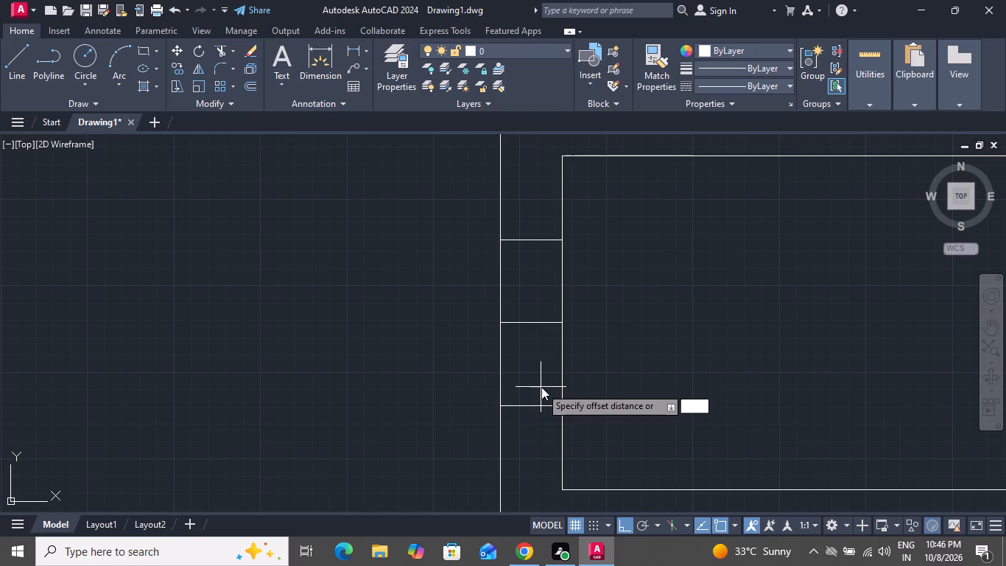
key("shift+quotedbl")
key("Return")
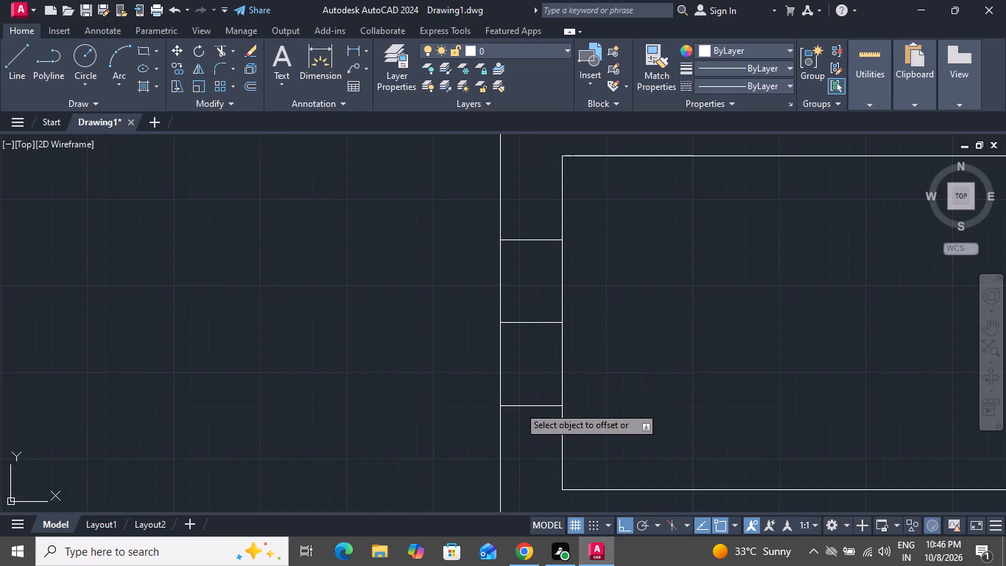
left_click(518, 406)
left_click(516, 448)
left_click(531, 241)
left_click(545, 200)
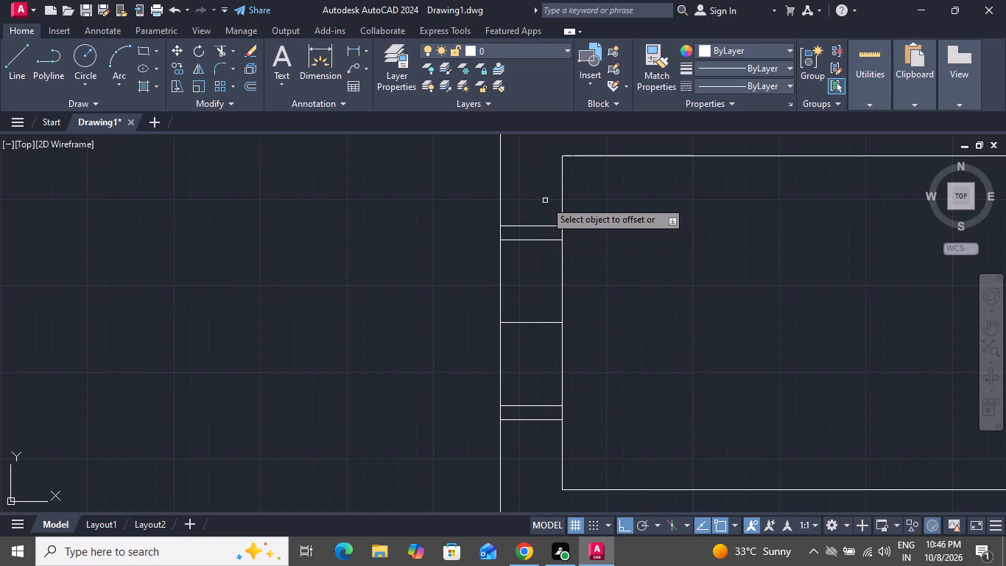
right_click(599, 249)
left_click(619, 287)
left_click(619, 273)
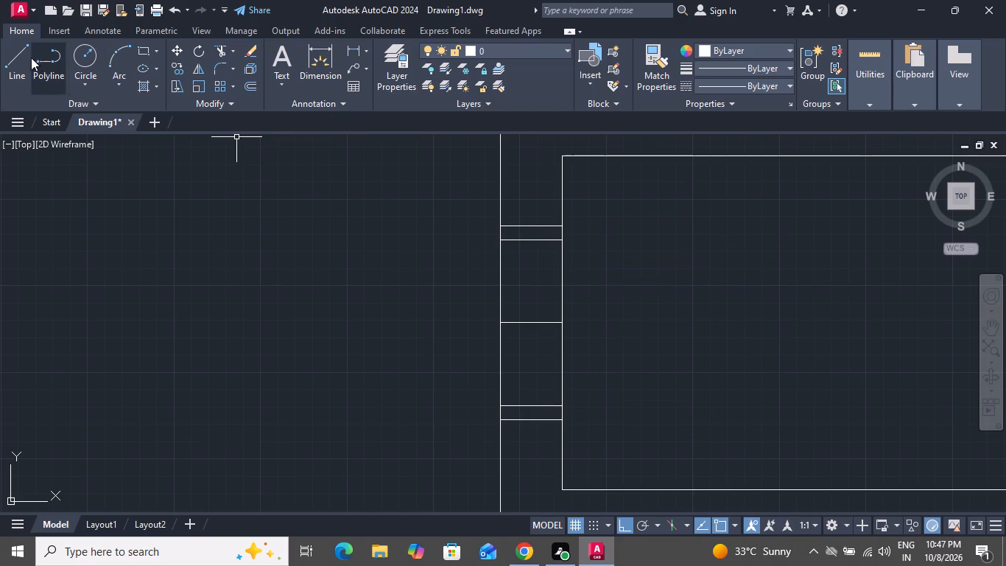
Draw a vertical centre line through the window between the midpoints of its two inner frame lines.
left_click(17, 57)
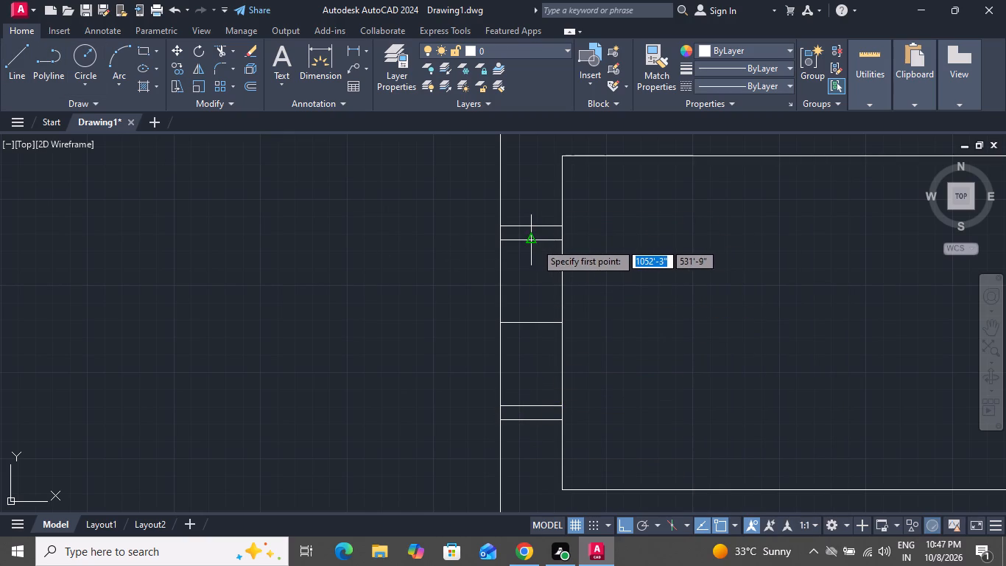
left_click(527, 240)
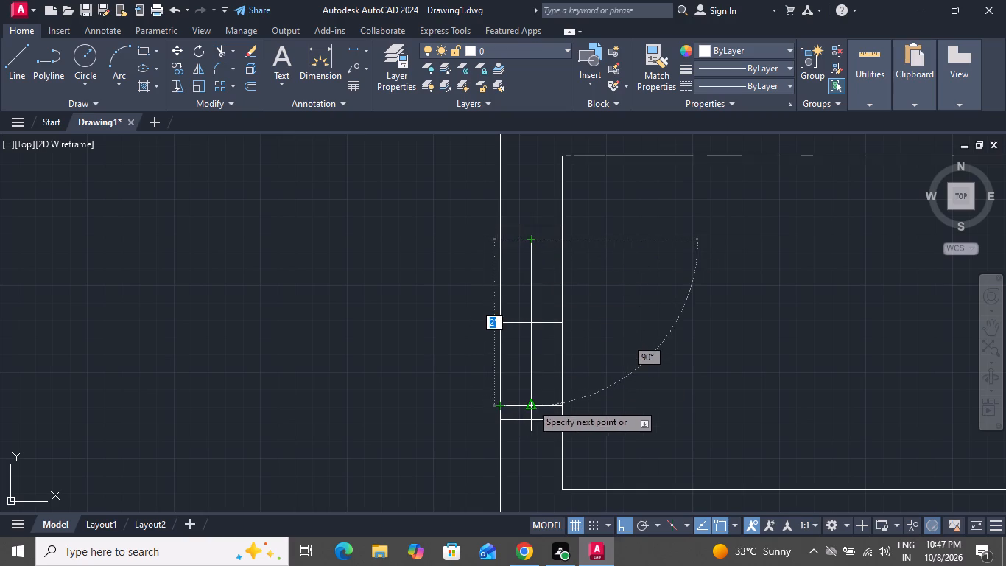
left_click(531, 403)
right_click(539, 392)
left_click(597, 254)
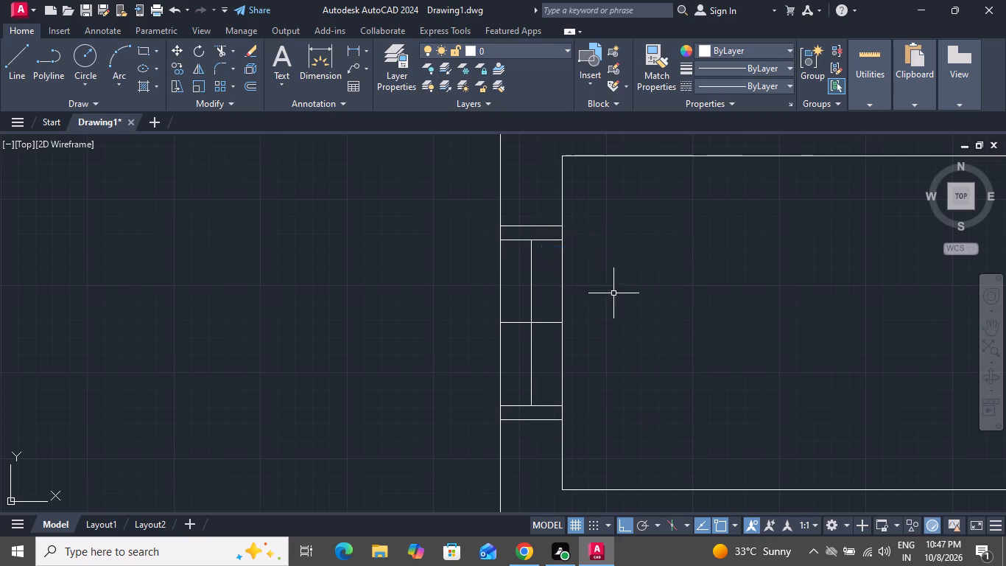
Offset the vertical centre line of the lower small room's window by 1" to both sides.
scroll(613, 295, "down", 2)
type("o 1")
key("shift+quotedbl")
key("Return")
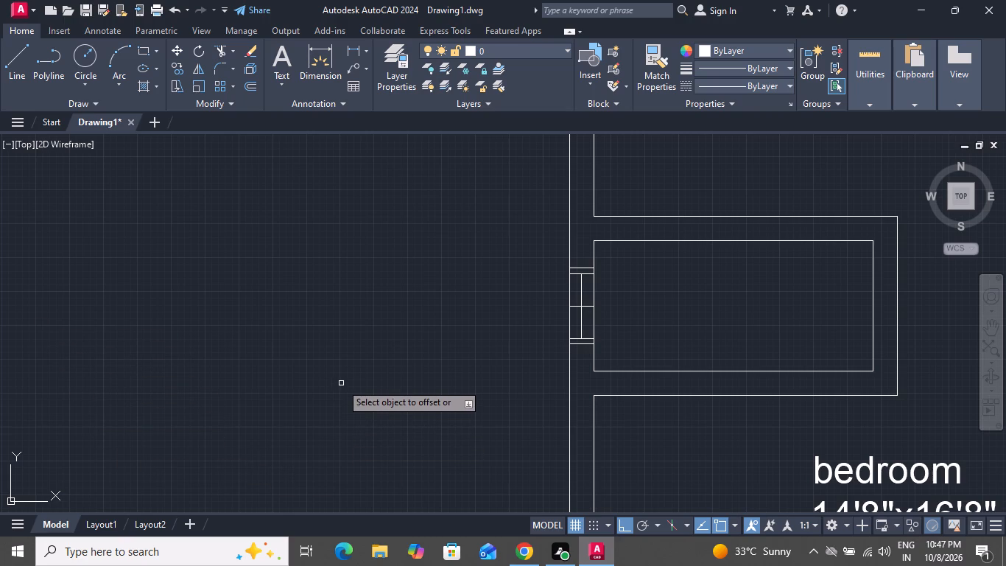
scroll(362, 374, "down", 1)
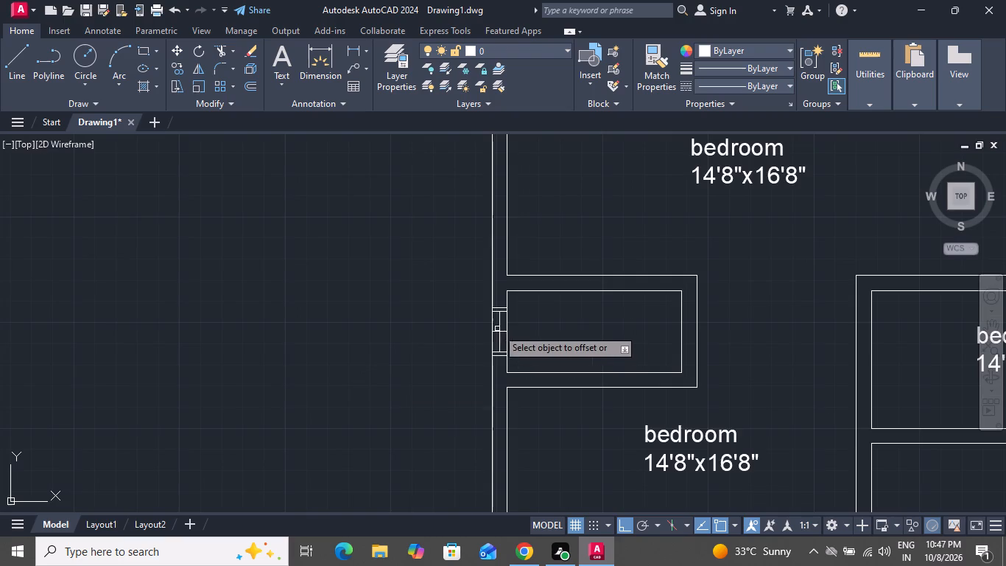
scroll(492, 329, "up", 5)
left_click(535, 312)
left_click(513, 314)
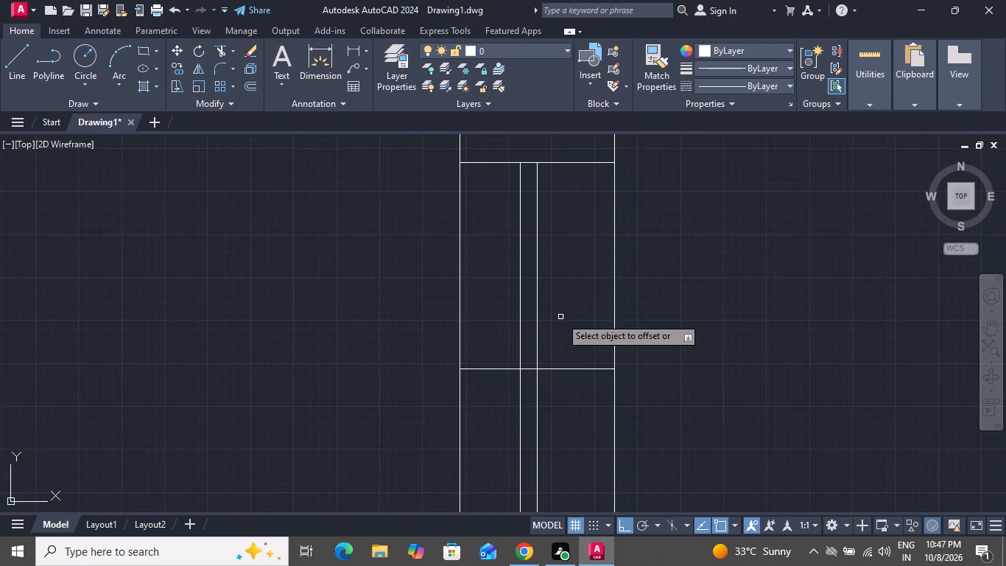
left_click(535, 324)
left_click(574, 325)
right_click(573, 327)
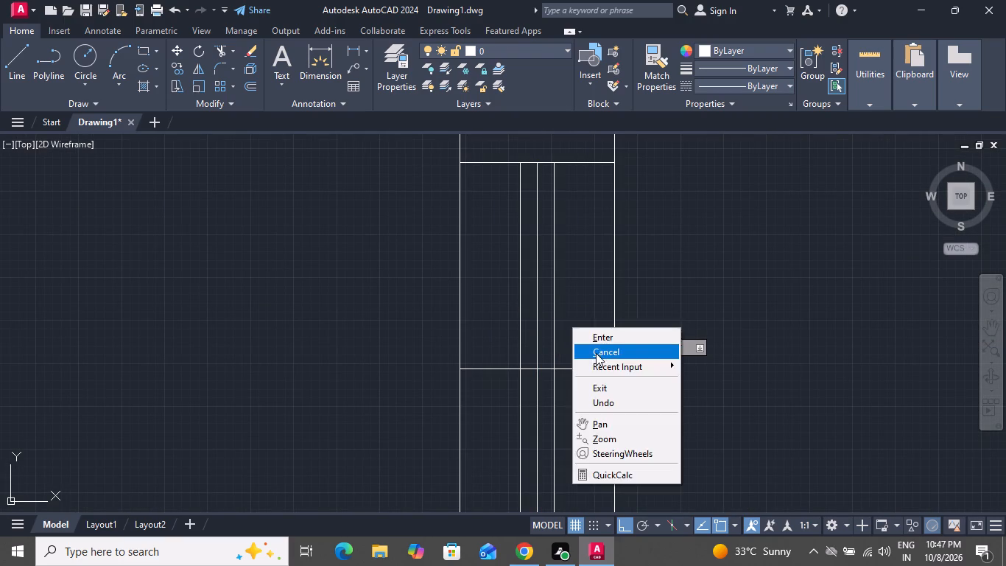
left_click(596, 353)
Delete the original vertical centre line and the short horizontal middle line from the lower small room's window.
left_click_drag(580, 356, 580, 374)
scroll(539, 365, "up", 3)
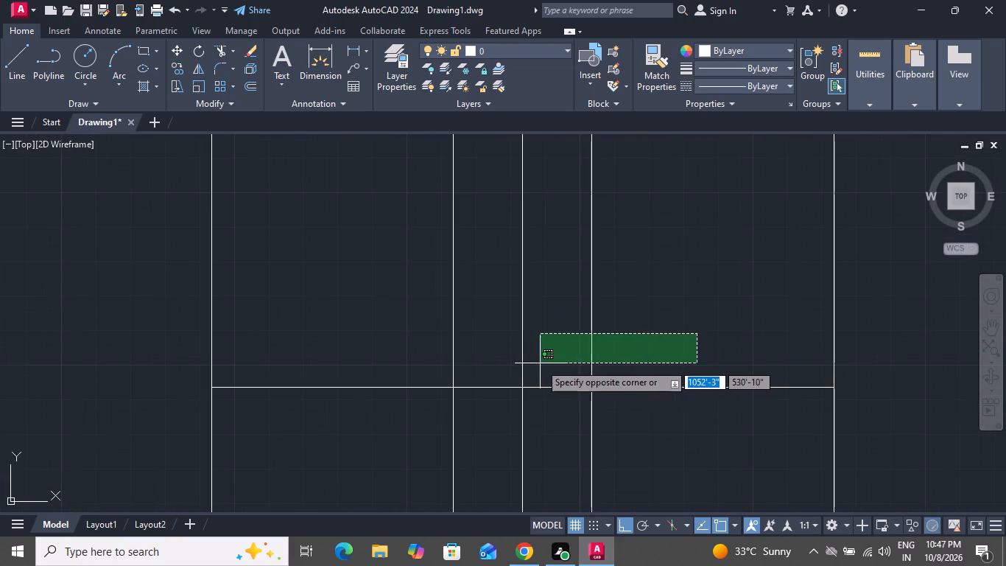
left_click(664, 365)
left_click_drag(543, 345, 530, 384)
left_click(499, 422)
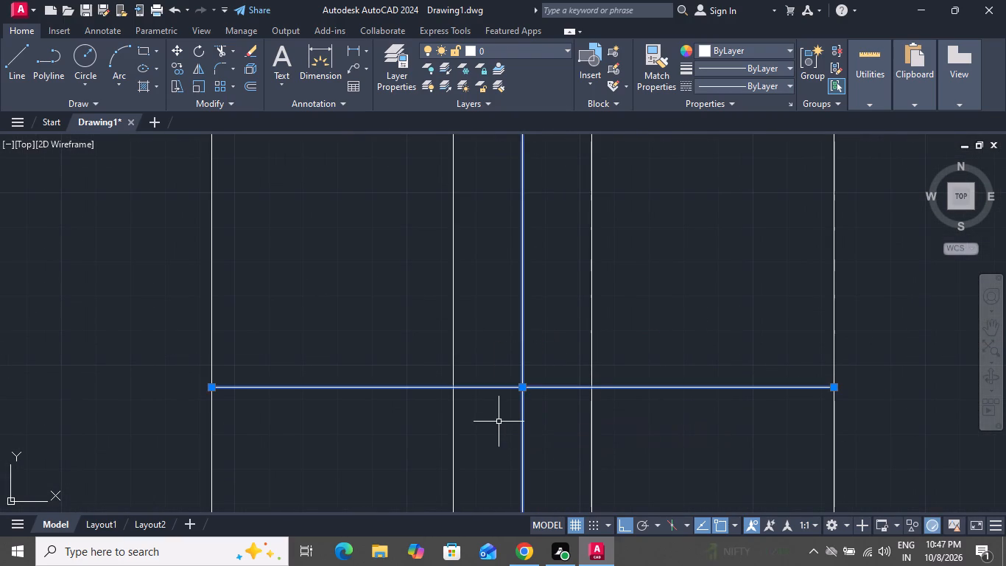
key("Delete")
Draw a short vertical line across the bottom exterior wall from the midpoint of the lower-left bedroom's bottom side.
scroll(524, 433, "down", 3)
scroll(522, 433, "up", 1)
scroll(522, 433, "down", 6)
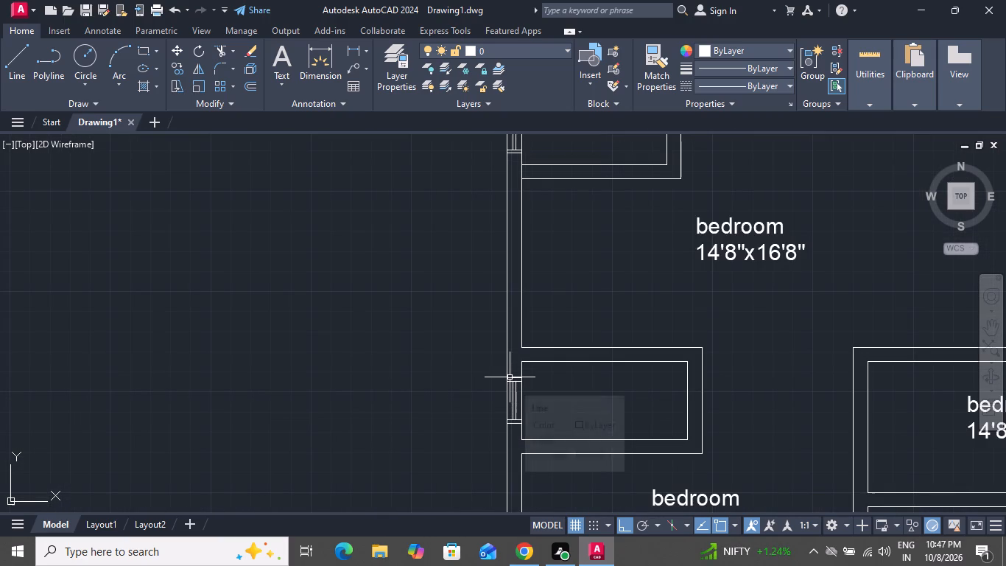
scroll(530, 374, "down", 3)
scroll(574, 442, "up", 2)
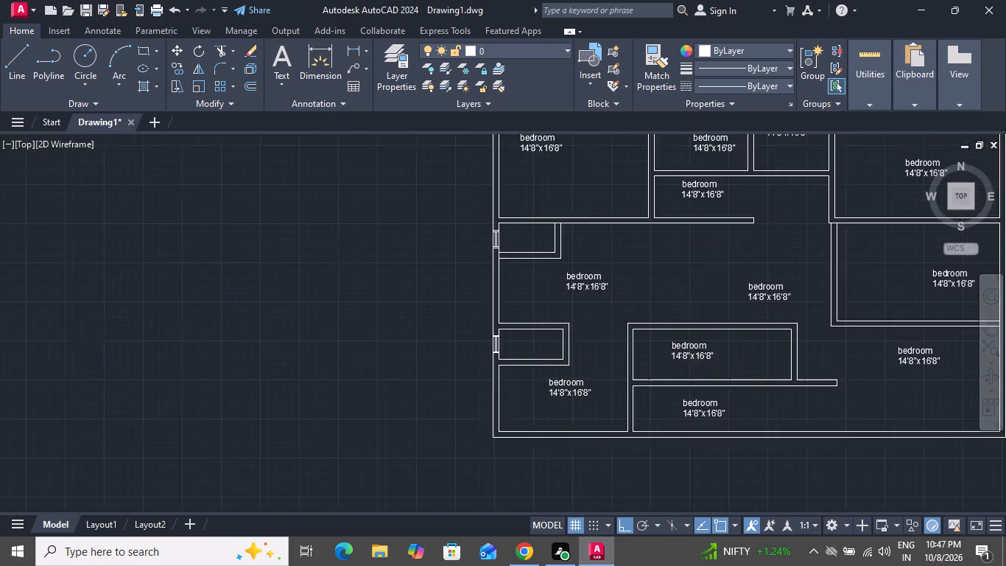
scroll(574, 443, "up", 1)
left_click(15, 75)
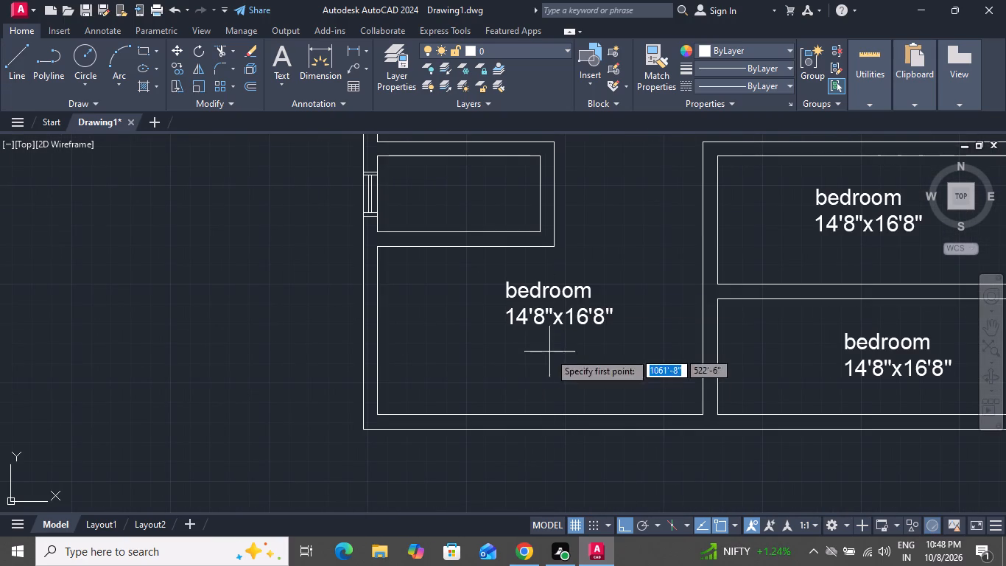
left_click(536, 417)
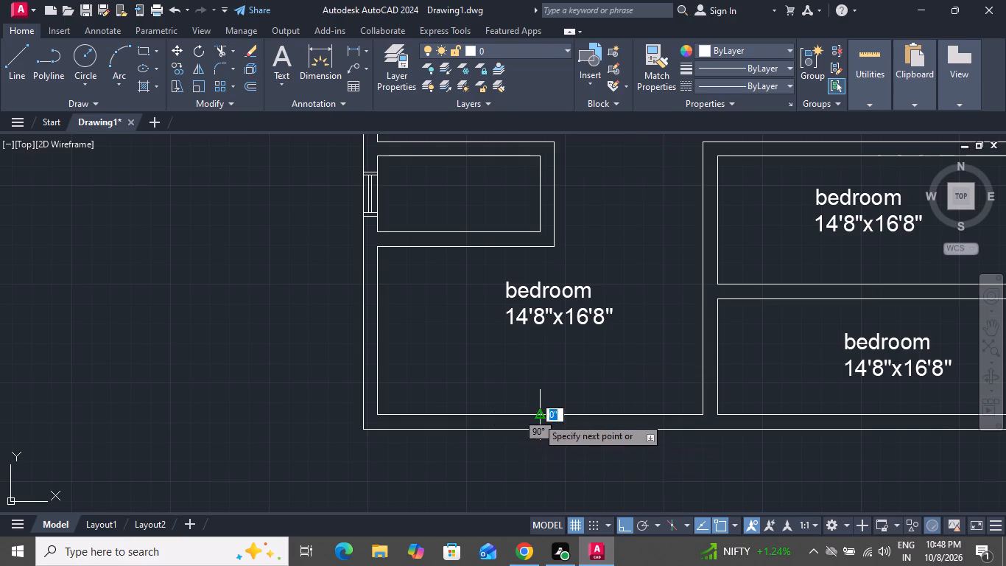
left_click(544, 432)
right_click(545, 432)
left_click(599, 293)
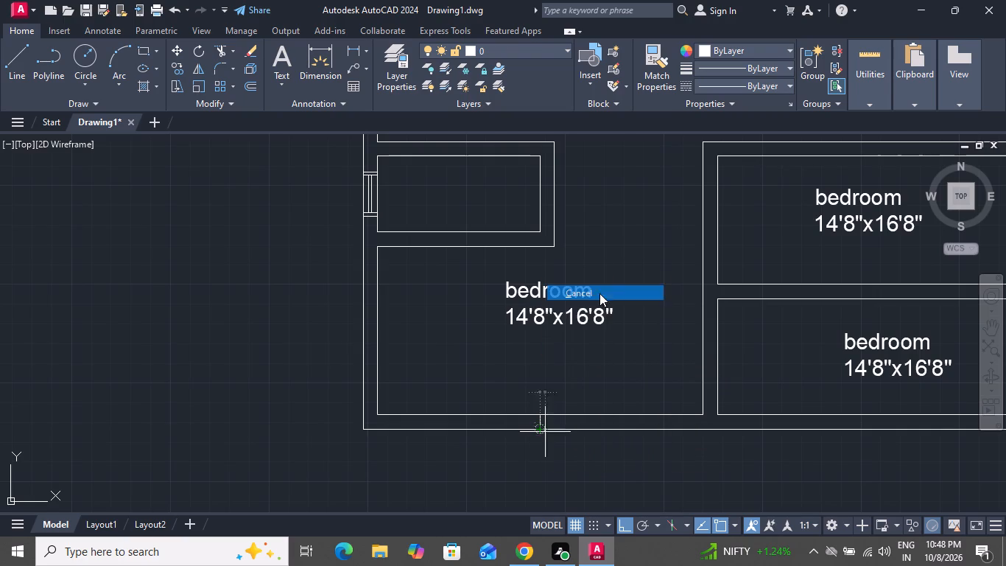
Offset the short line across the bottom exterior wall by 2' to both sides to mark the window's width.
type("o")
key("space")
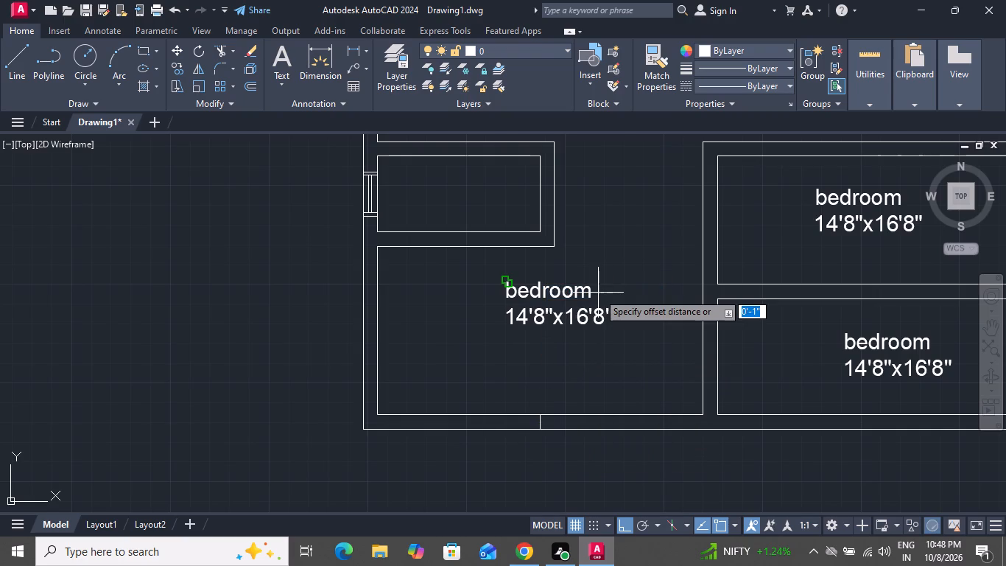
type("2'")
key("Return")
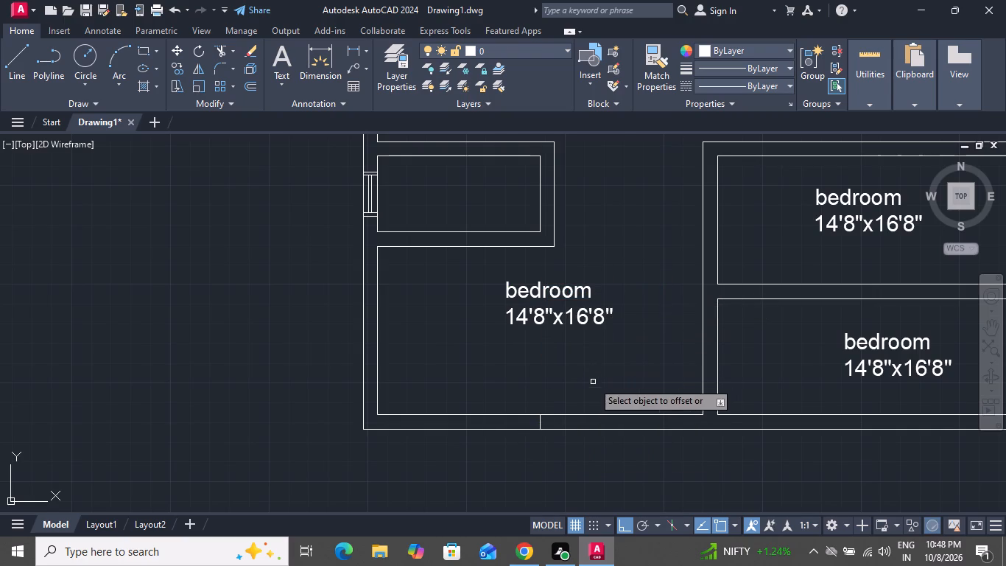
scroll(557, 441, "up", 3)
left_click(485, 378)
left_click(607, 363)
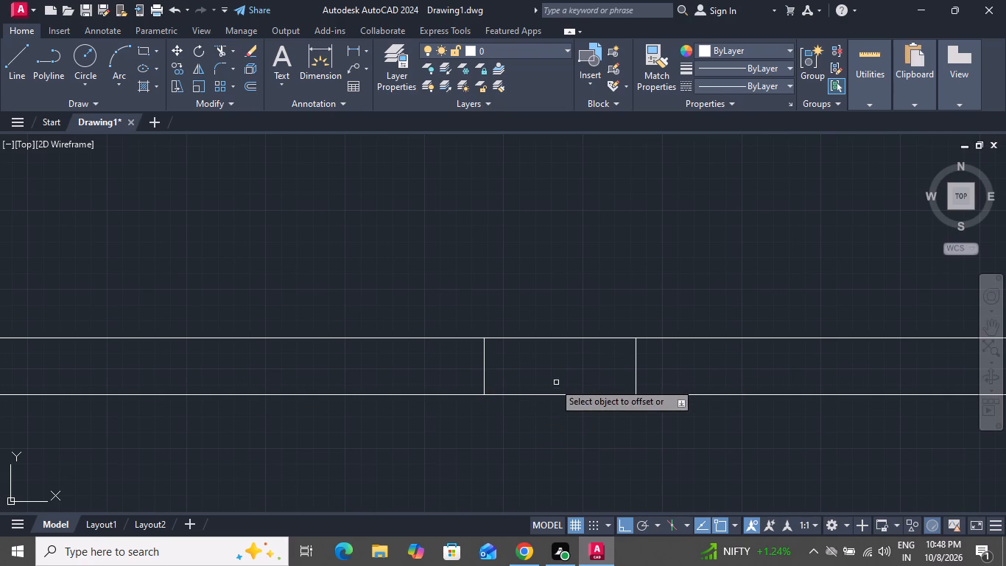
left_click(486, 377)
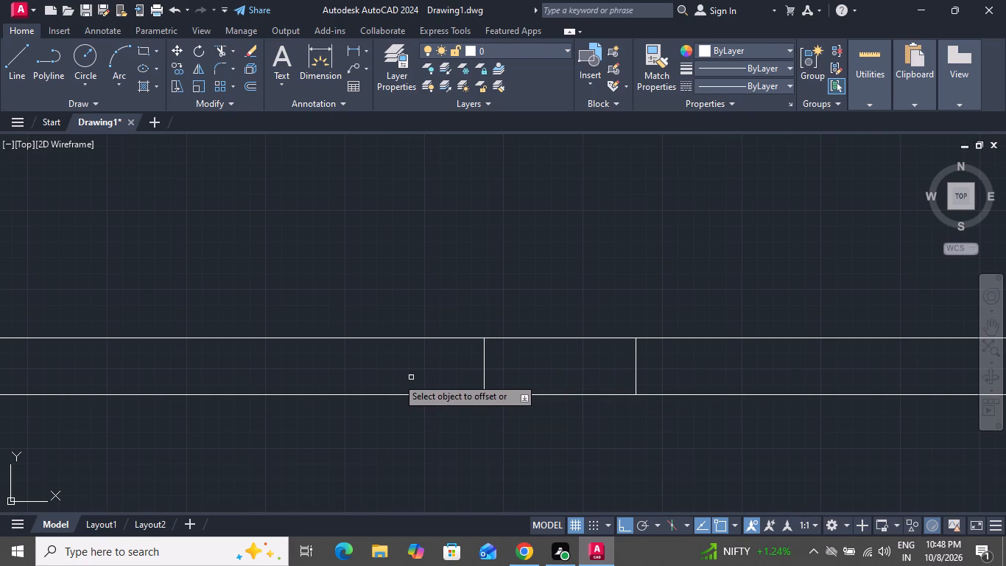
left_click(362, 374)
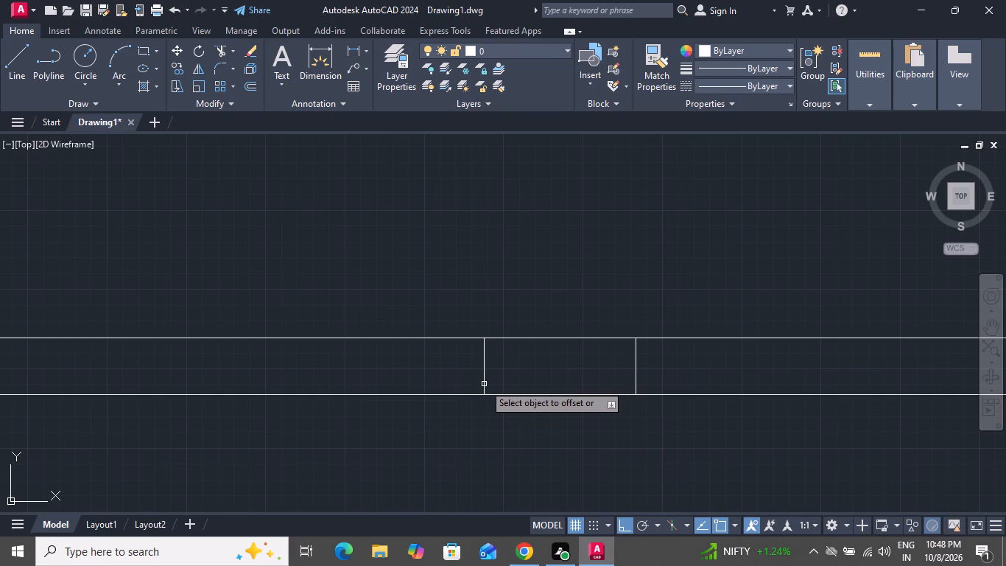
left_click(484, 384)
left_click(203, 341)
right_click(429, 283)
left_click(476, 307)
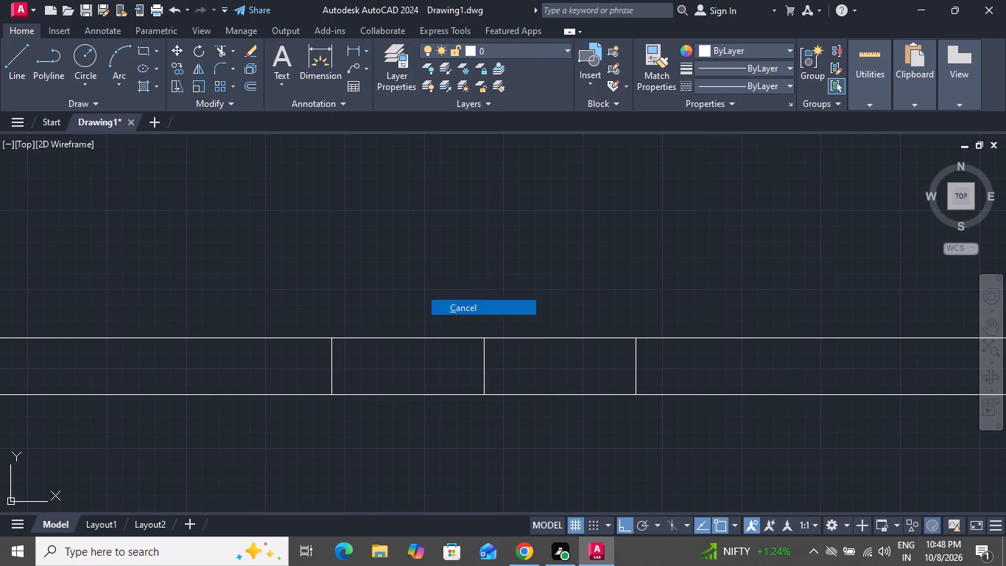
Offset the bottom window's two outer lines outward by 2" each to form the end frames.
type("o 2")
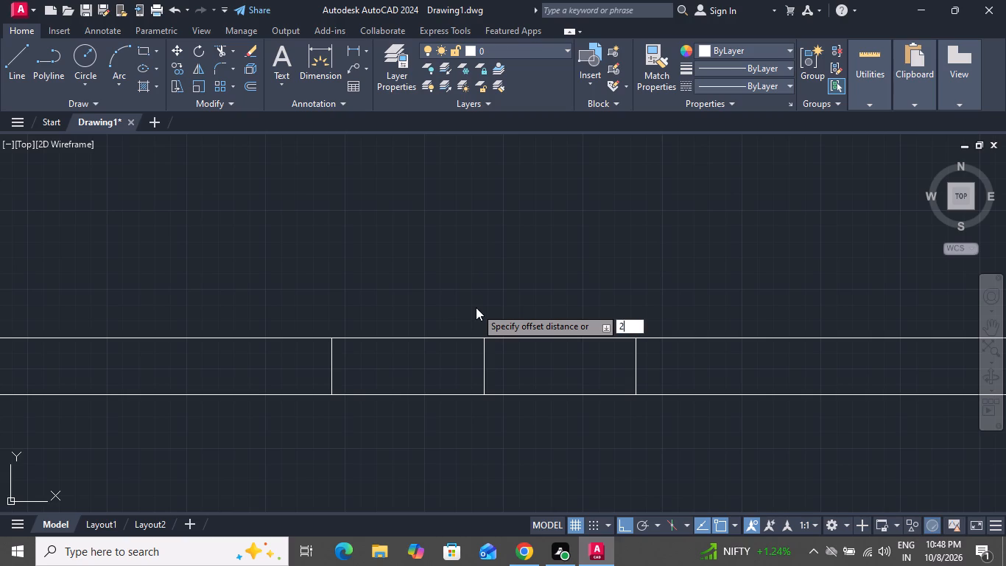
key("shift+quotedbl")
key("Return")
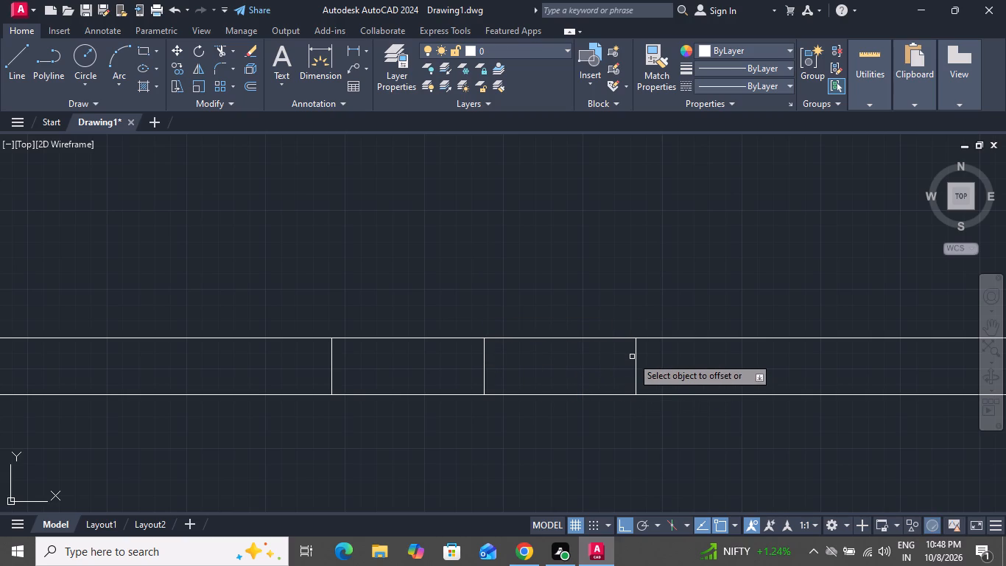
left_click(634, 360)
left_click(671, 368)
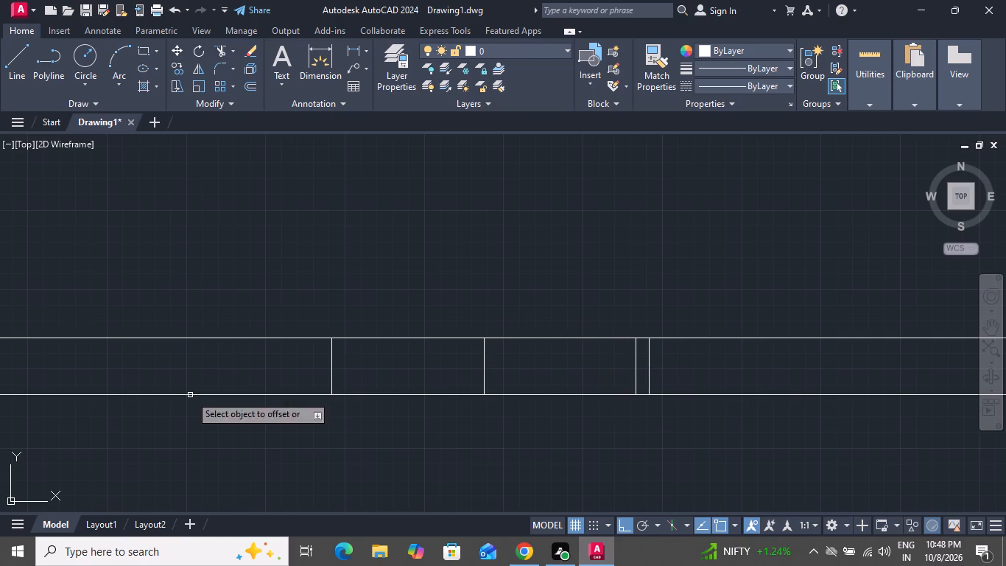
left_click(331, 369)
left_click(314, 372)
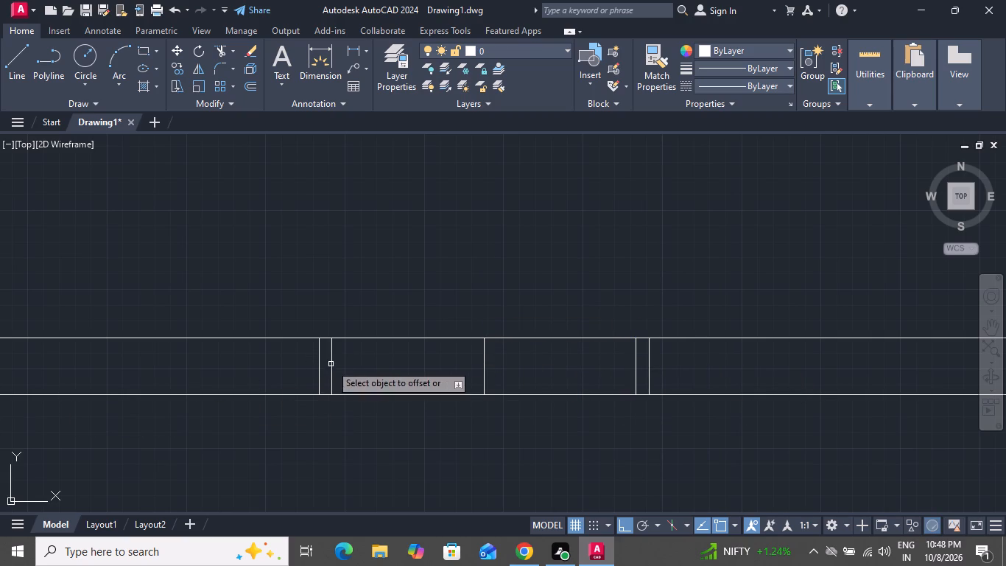
right_click(371, 365)
left_click(388, 384)
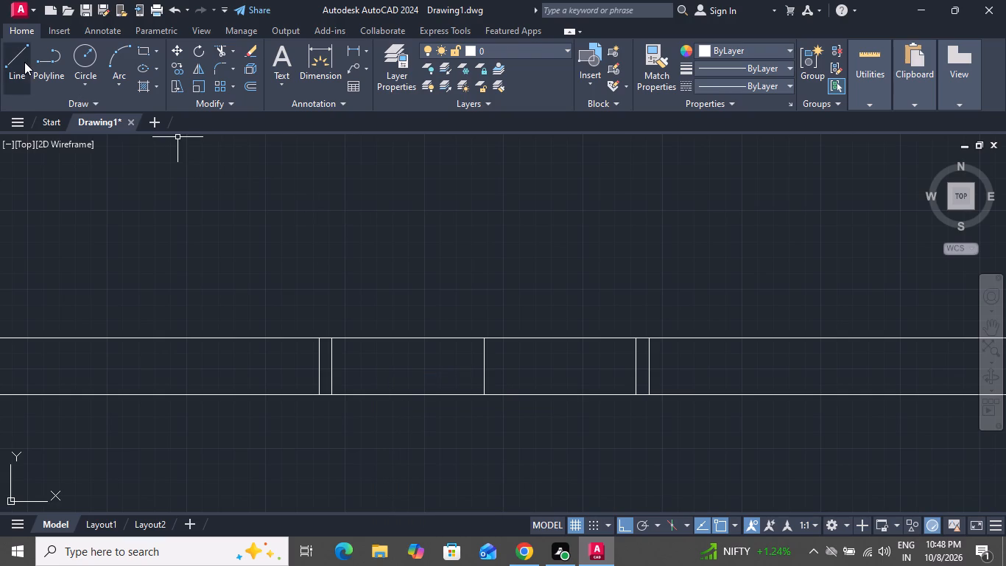
Draw a horizontal centre line through the bottom window between the midpoints of its two inner frame lines.
left_click(25, 62)
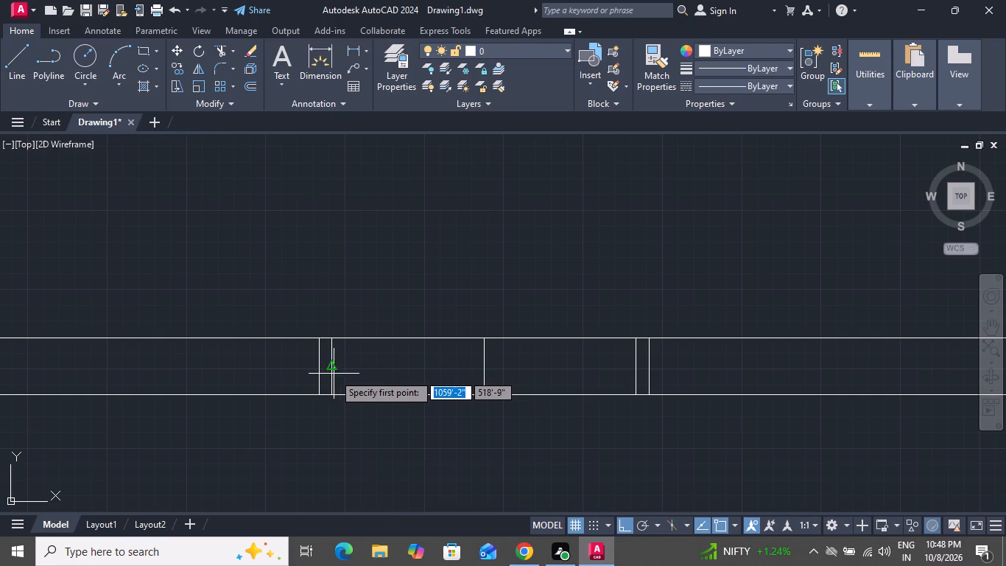
left_click(332, 370)
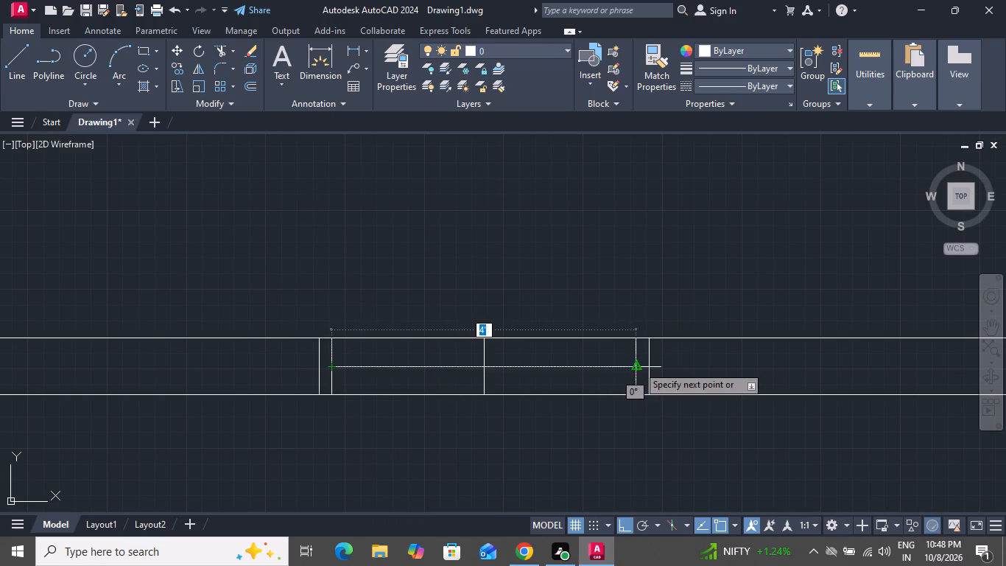
left_click(639, 366)
right_click(639, 366)
left_click(664, 389)
Offset the bottom window's horizontal centre line by 1" both downward and upward.
key("o")
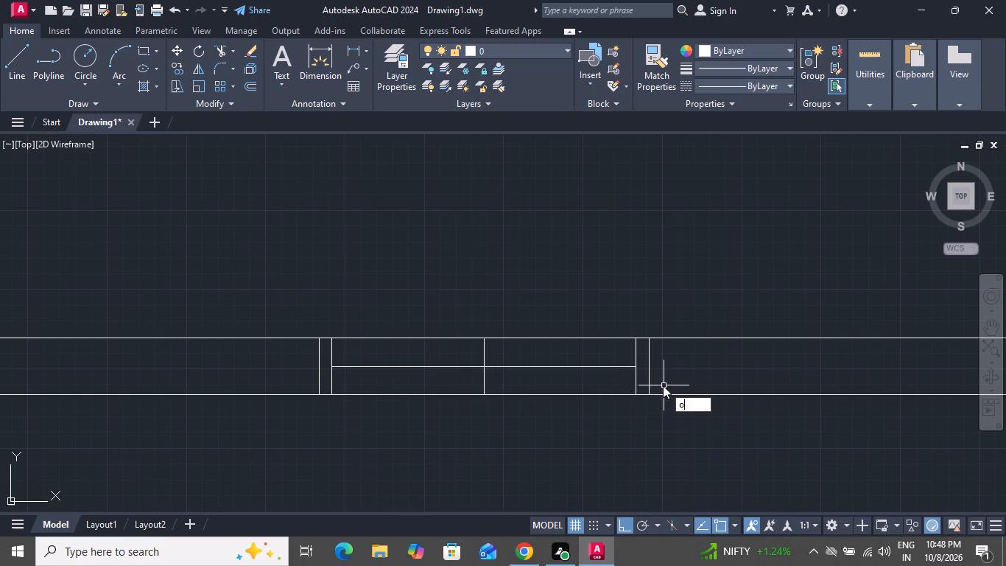
key("space")
type("1")
key("shift+quotedbl")
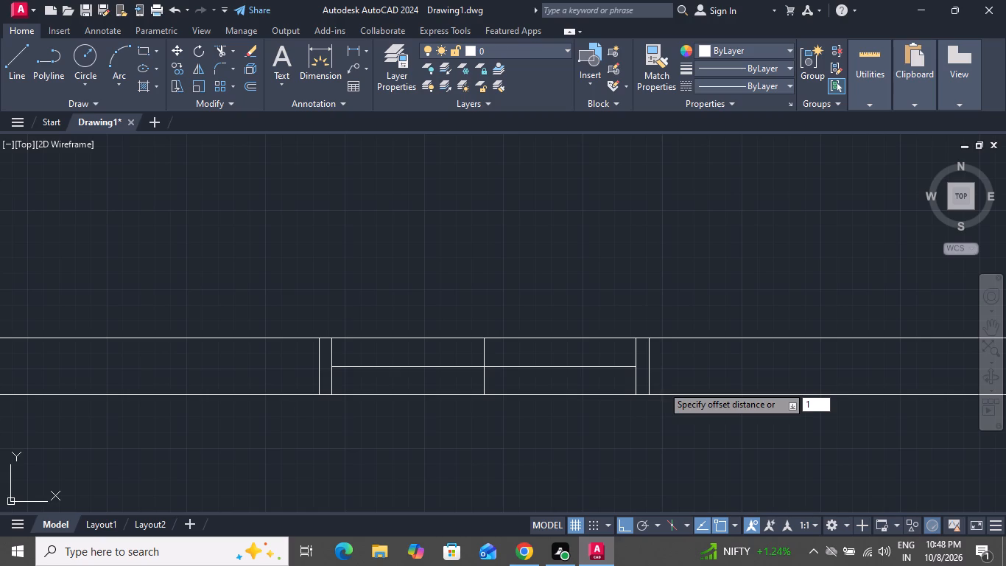
key("Return")
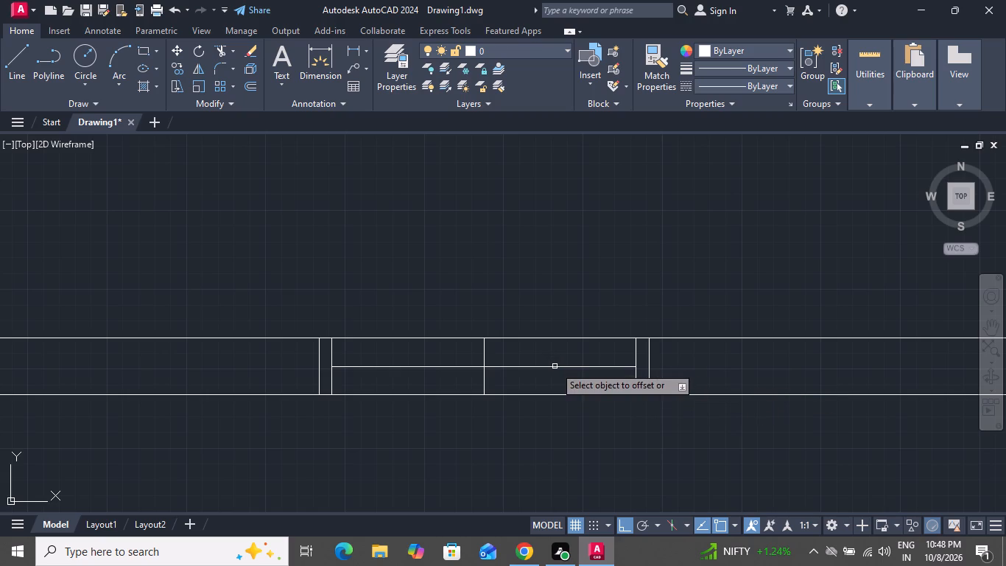
left_click(555, 366)
left_click(555, 397)
left_click(563, 366)
left_click(566, 351)
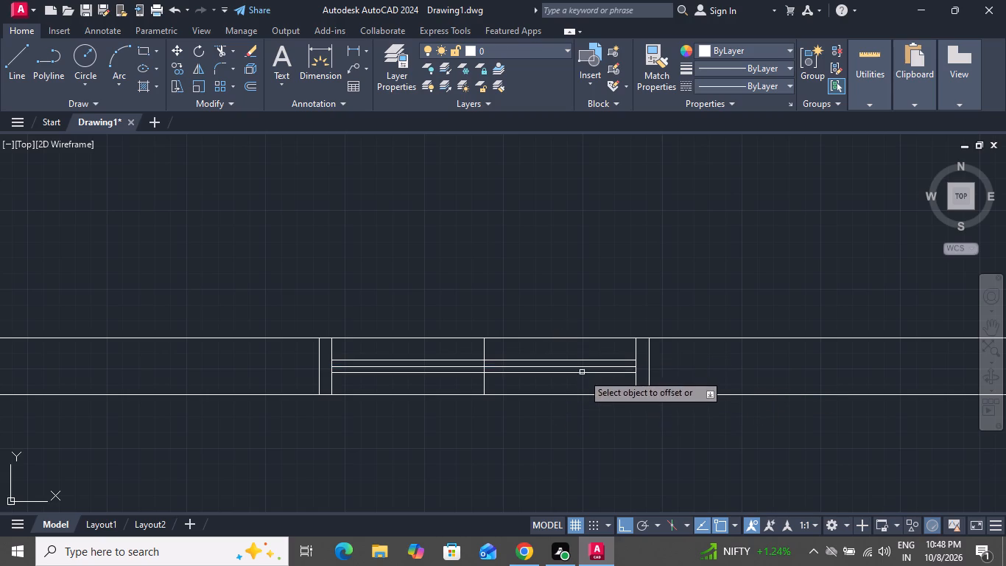
right_click(583, 394)
left_click(624, 266)
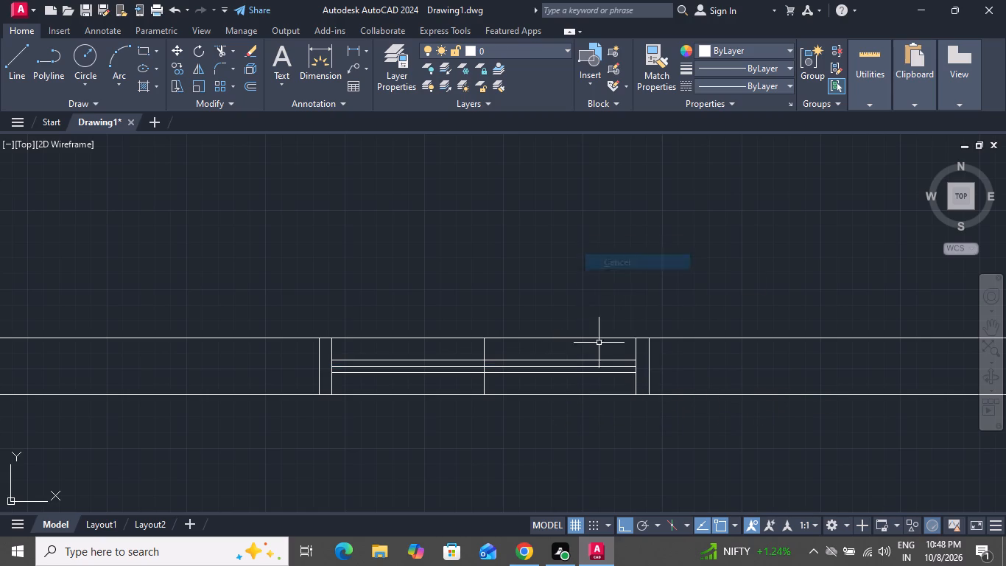
Delete the original horizontal centre line and the short vertical middle line from the bottom window.
scroll(580, 364, "up", 3)
left_click(580, 364)
left_click(573, 380)
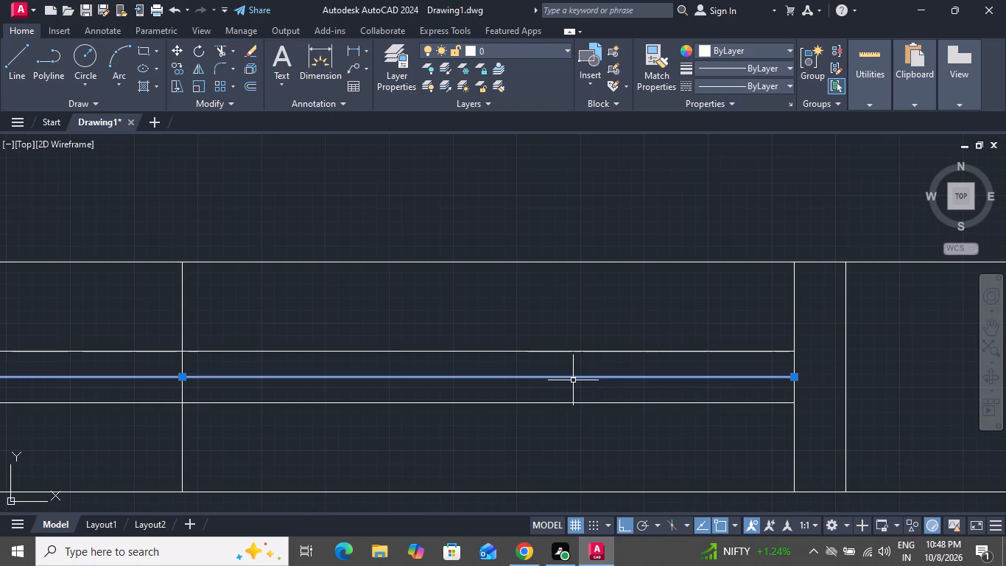
key("BackSpace")
key("Delete")
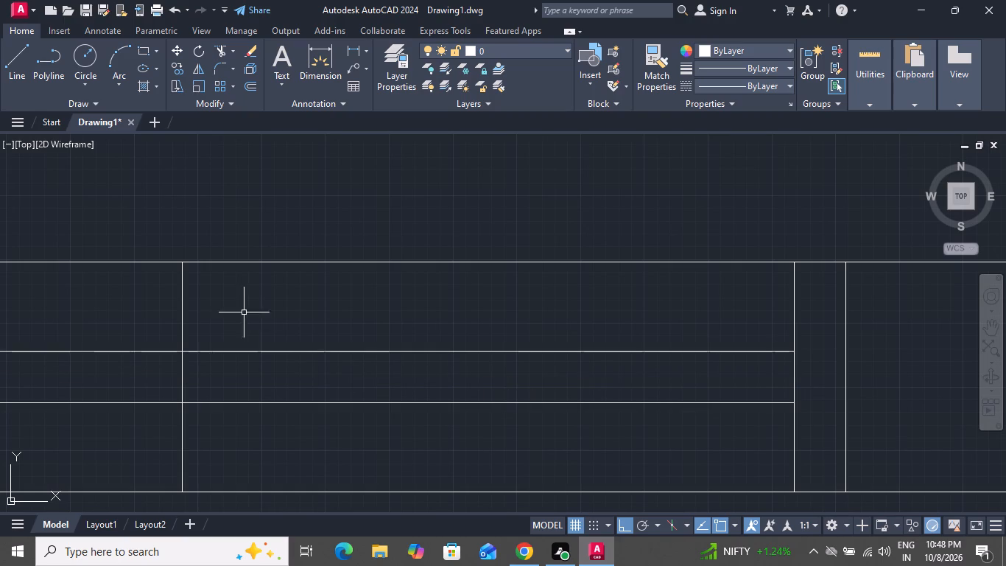
left_click_drag(226, 304, 153, 313)
left_click(14, 310)
key("Delete")
scroll(74, 310, "down", 3)
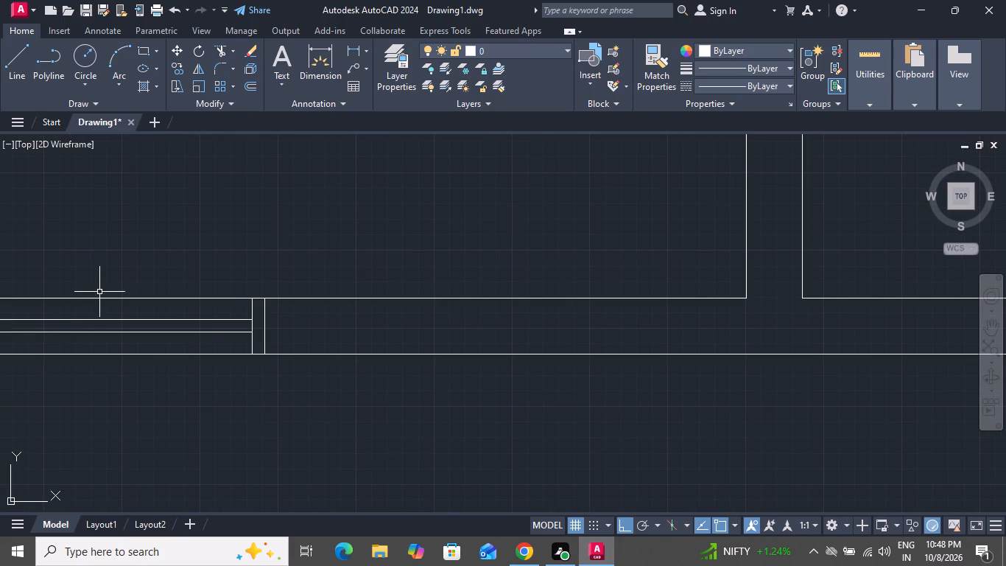
Draw a short vertical line across the upper wall of the enclosed lower-middle bedroom at its midpoint.
scroll(99, 292, "down", 4)
middle_click_drag(281, 372, 287, 419)
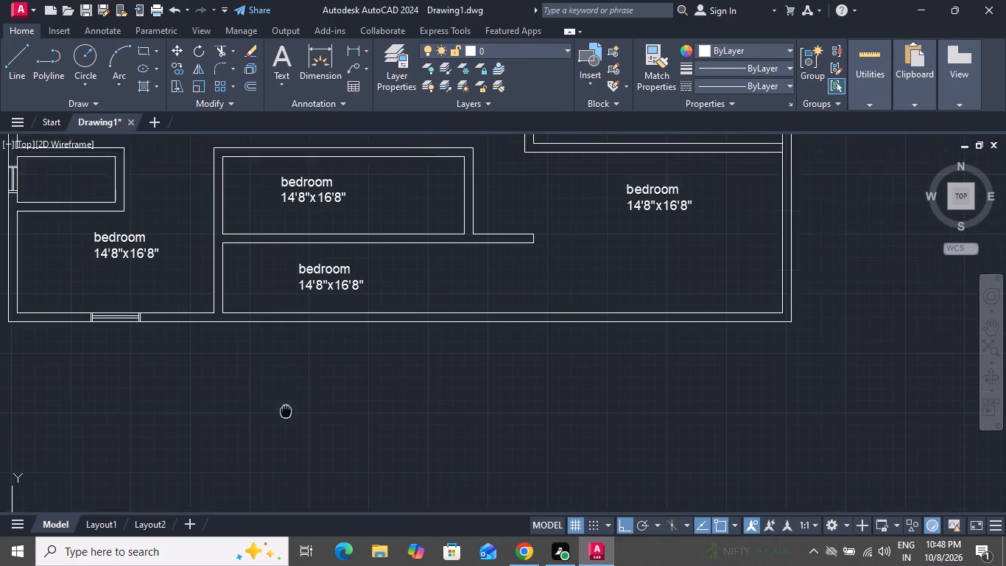
middle_click_drag(287, 419, 320, 550)
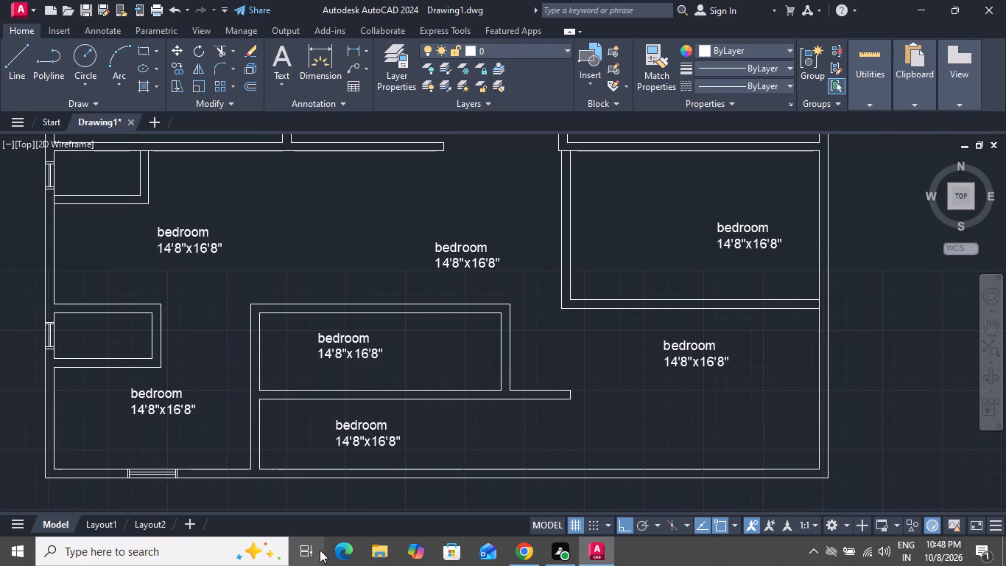
left_click(15, 57)
scroll(380, 379, "down", 1)
scroll(380, 379, "up", 1)
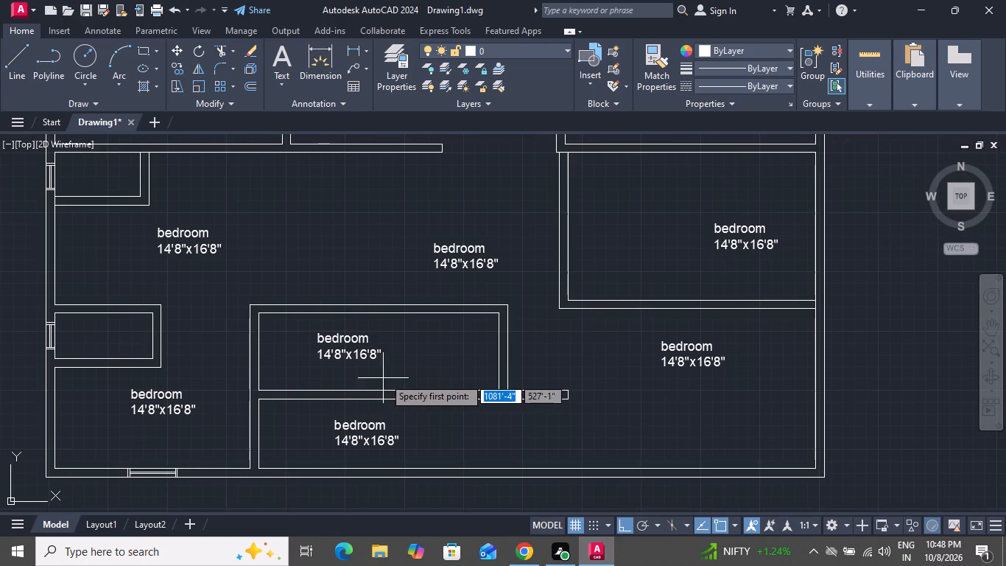
scroll(393, 365, "down", 1)
scroll(393, 368, "up", 1)
scroll(393, 374, "down", 1)
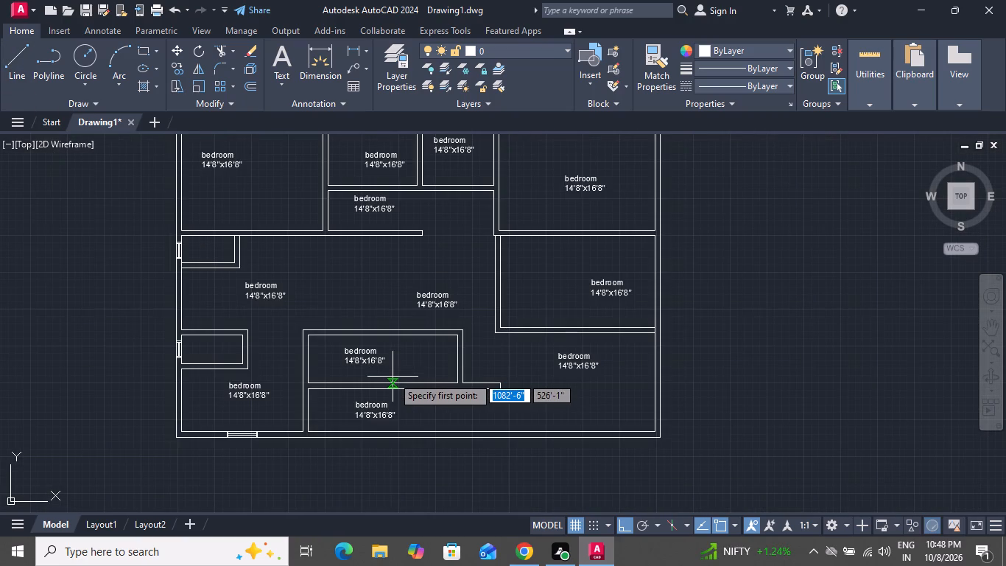
scroll(393, 381, "down", 2)
scroll(393, 368, "up", 4)
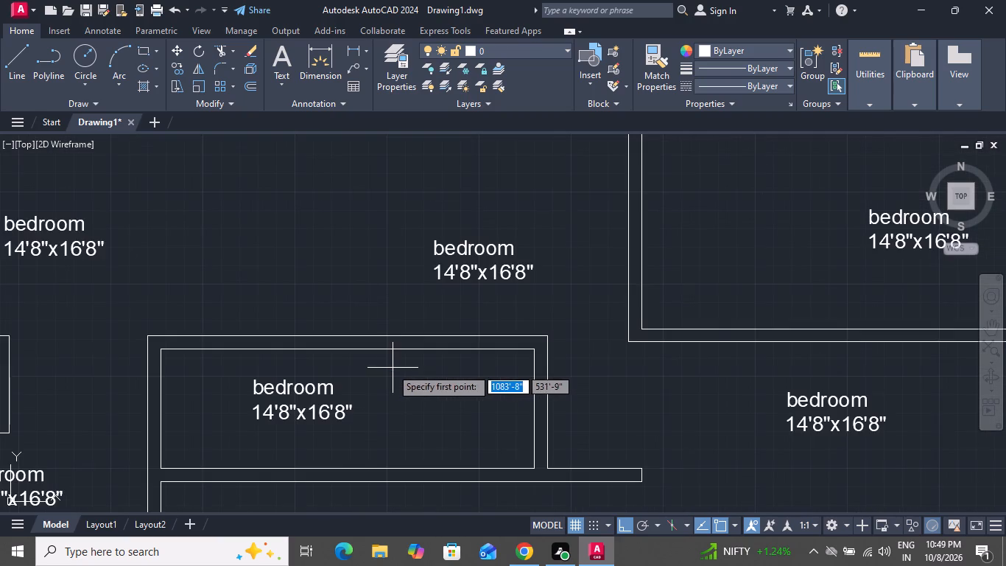
scroll(369, 363, "up", 1)
scroll(345, 365, "down", 1)
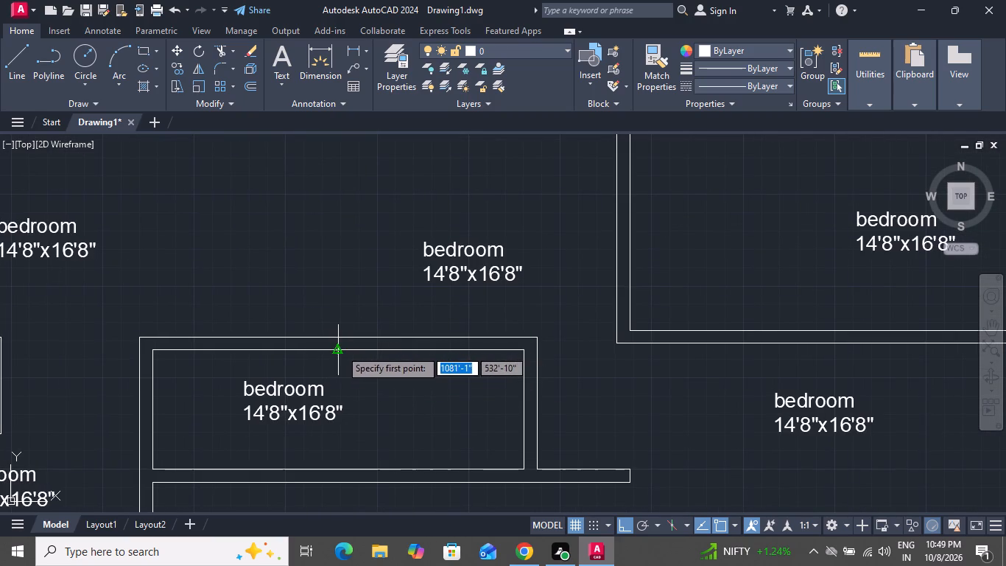
left_click(340, 349)
left_click(340, 336)
right_click(340, 336)
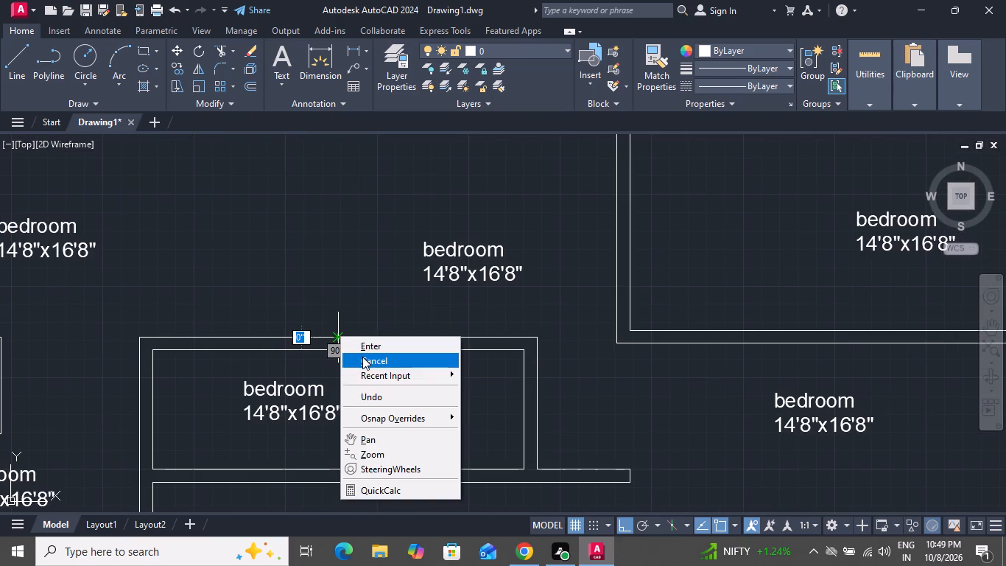
left_click(362, 357)
Draw a short vertical line across the wall between the two stacked lower-middle bedrooms, aligned with the line in the upper wall.
scroll(386, 355, "up", 1)
scroll(386, 355, "down", 3)
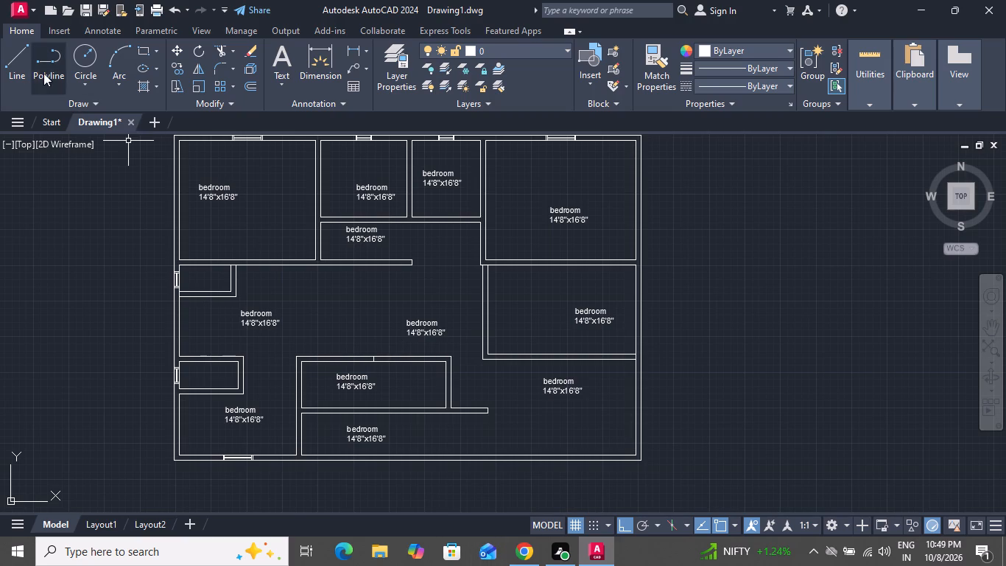
left_click(18, 62)
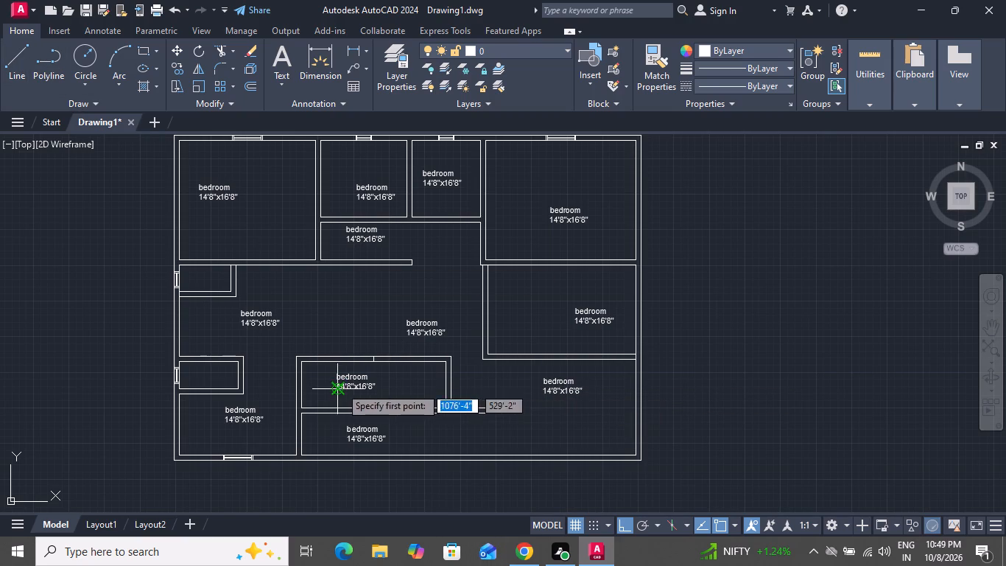
scroll(353, 414, "up", 3)
scroll(370, 420, "down", 1)
scroll(370, 420, "up", 1)
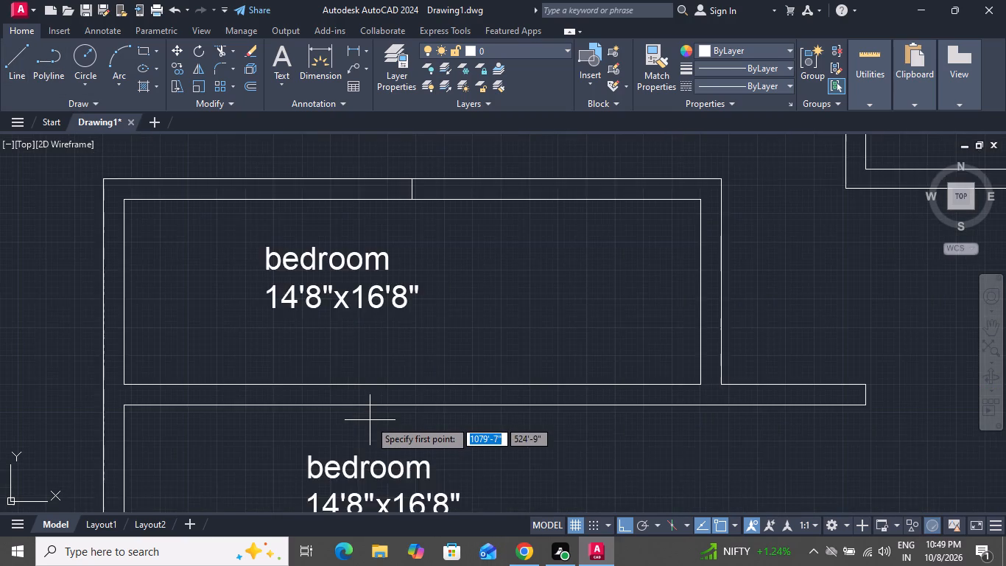
scroll(379, 412, "down", 1)
scroll(379, 412, "up", 1)
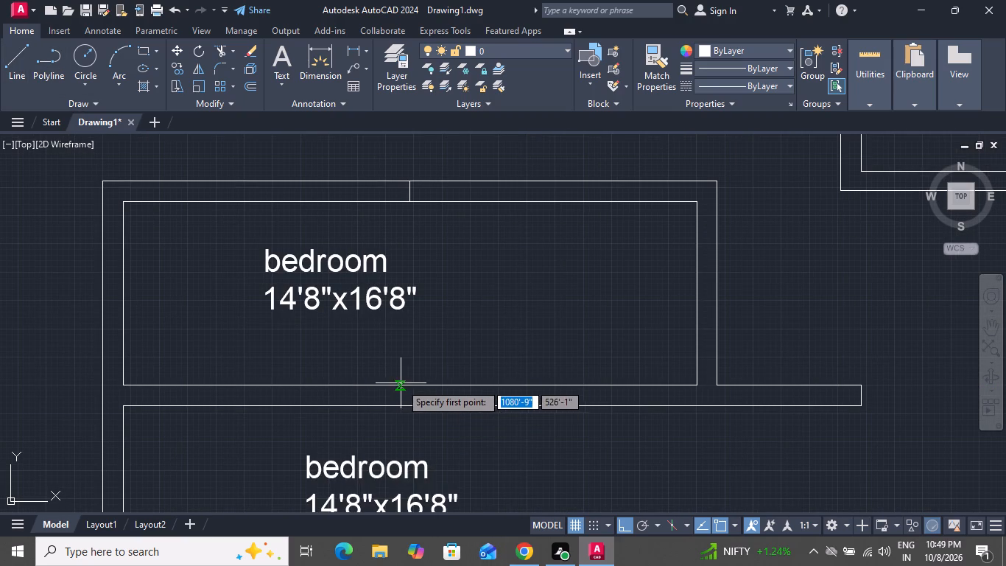
left_click(409, 383)
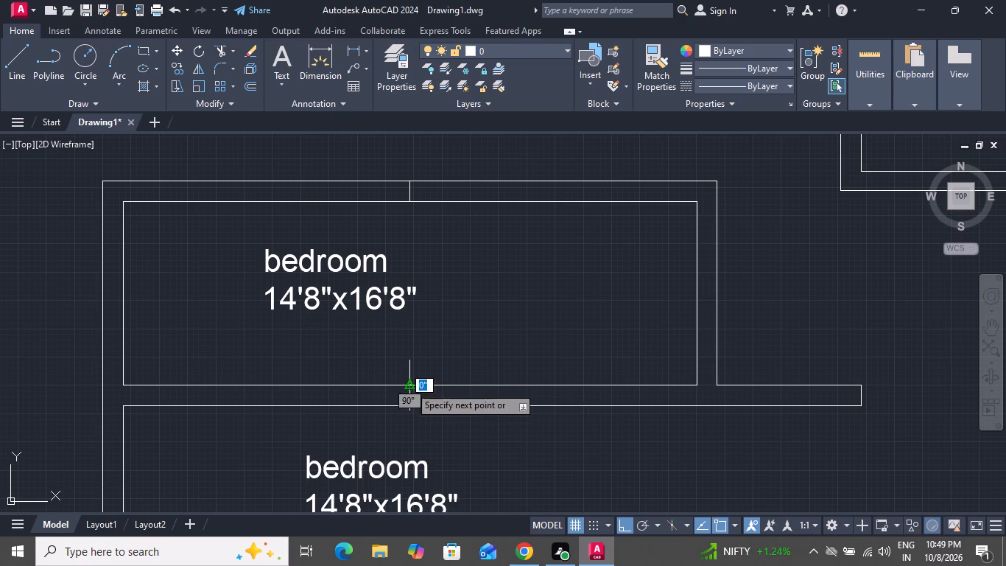
left_click(412, 407)
right_click(412, 407)
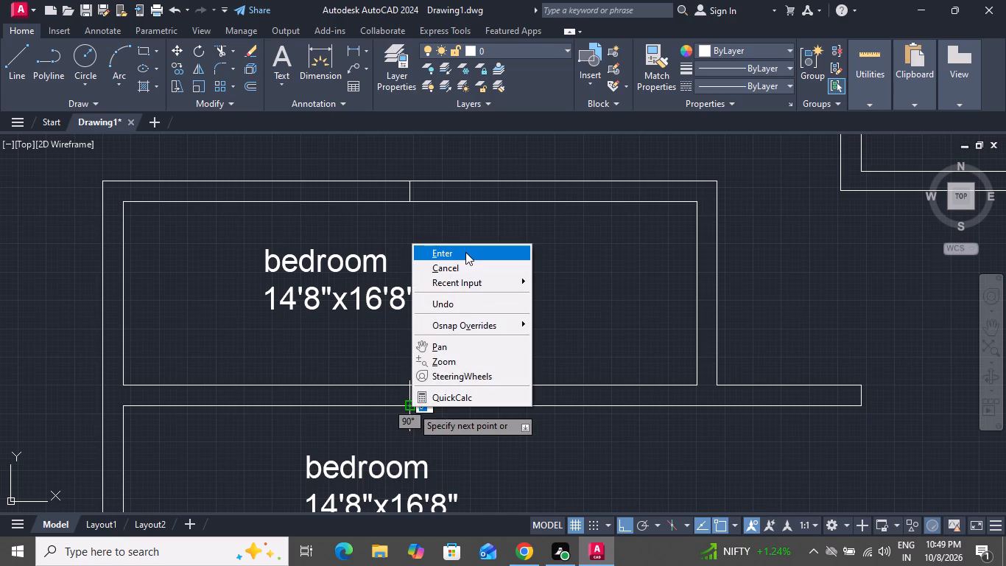
left_click(465, 252)
Offset the short vertical line in the wall between the stacked bedrooms by 2' to both sides.
key("o")
key("space")
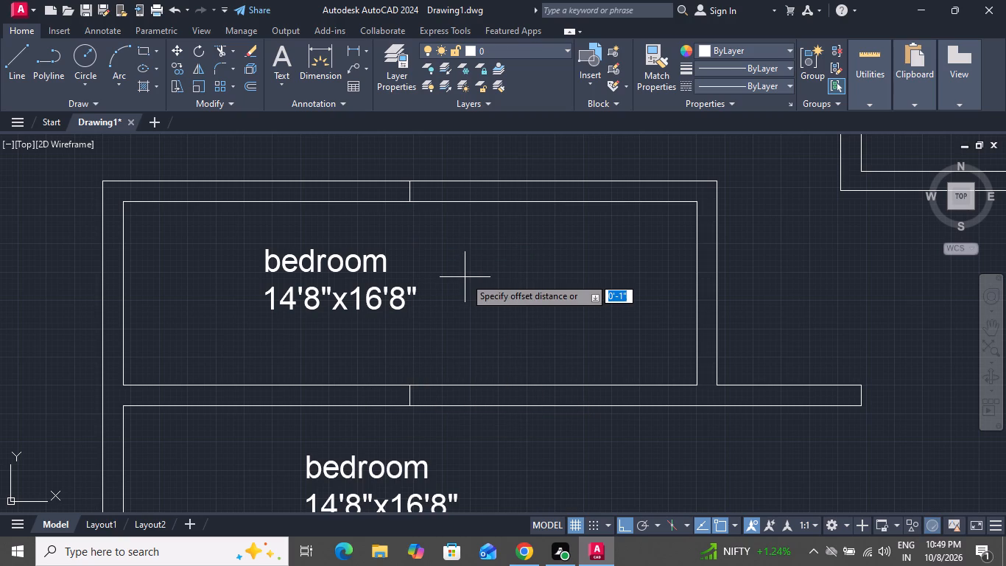
key("2")
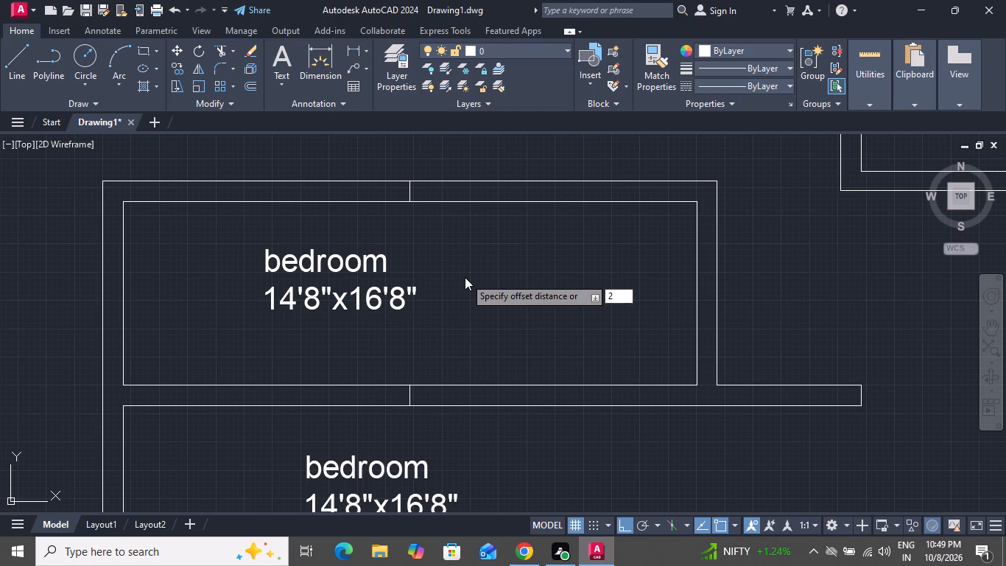
key("apostrophe")
key("Return")
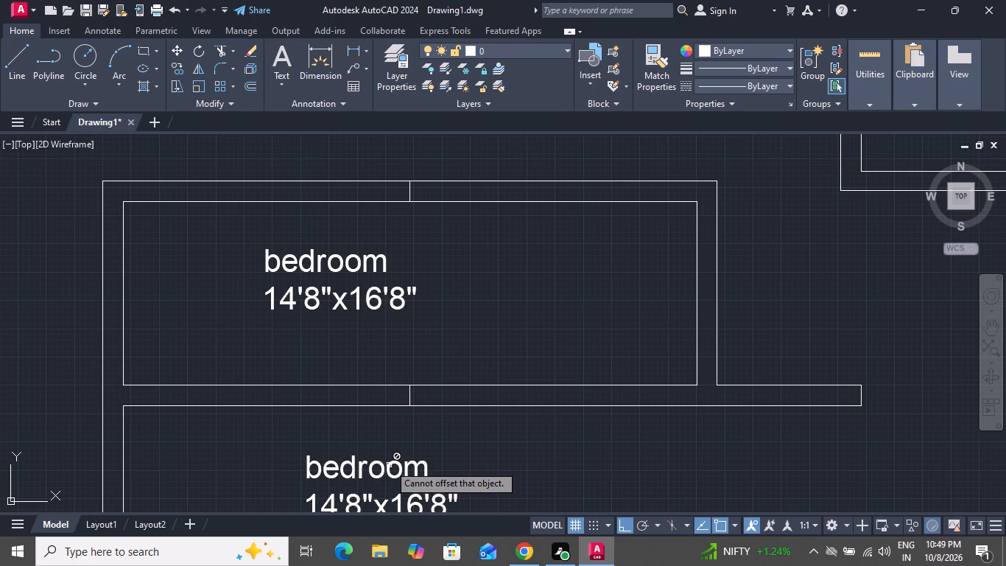
scroll(403, 397, "up", 2)
left_click(415, 390)
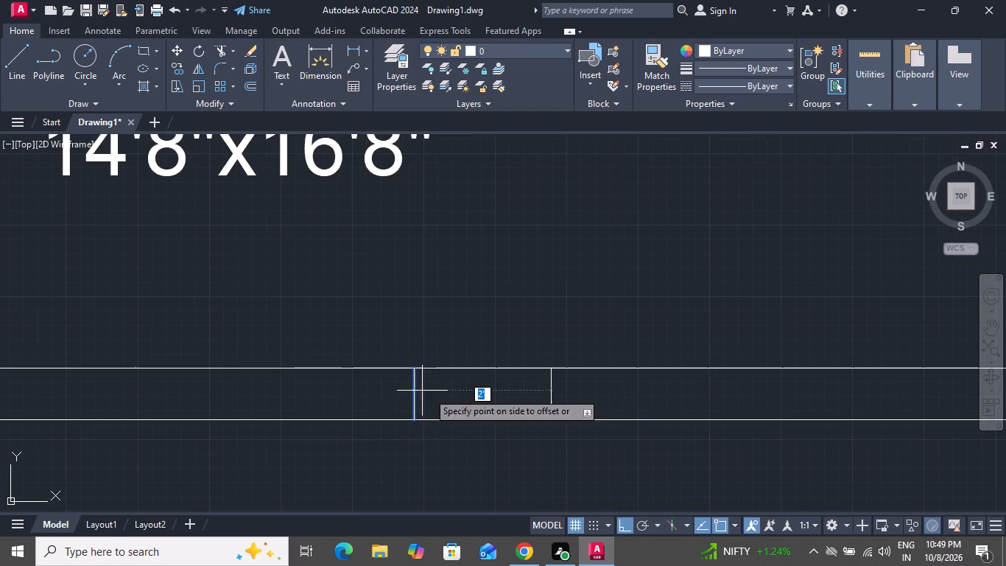
left_click(460, 396)
left_click(412, 388)
left_click(350, 391)
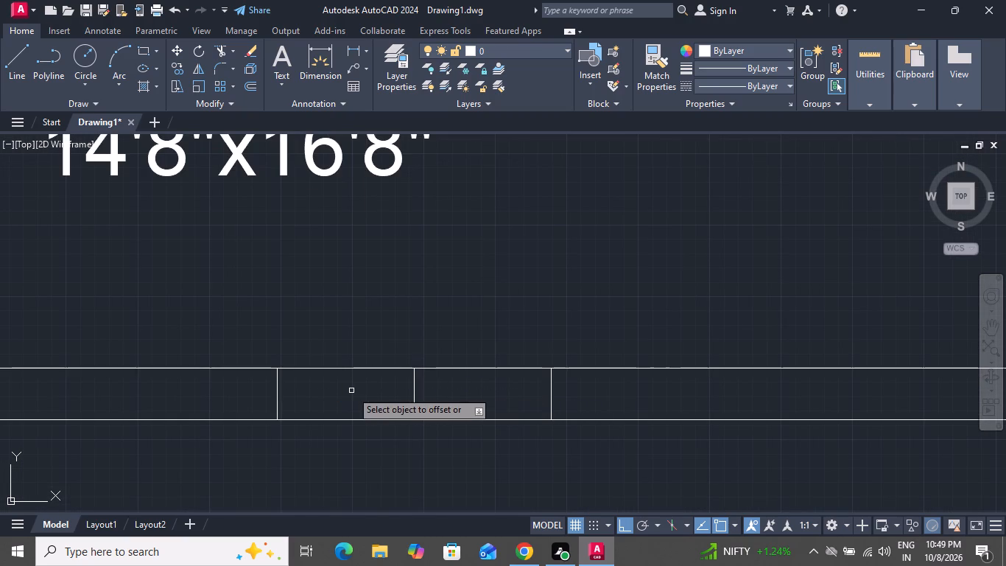
right_click(351, 391)
left_click(398, 256)
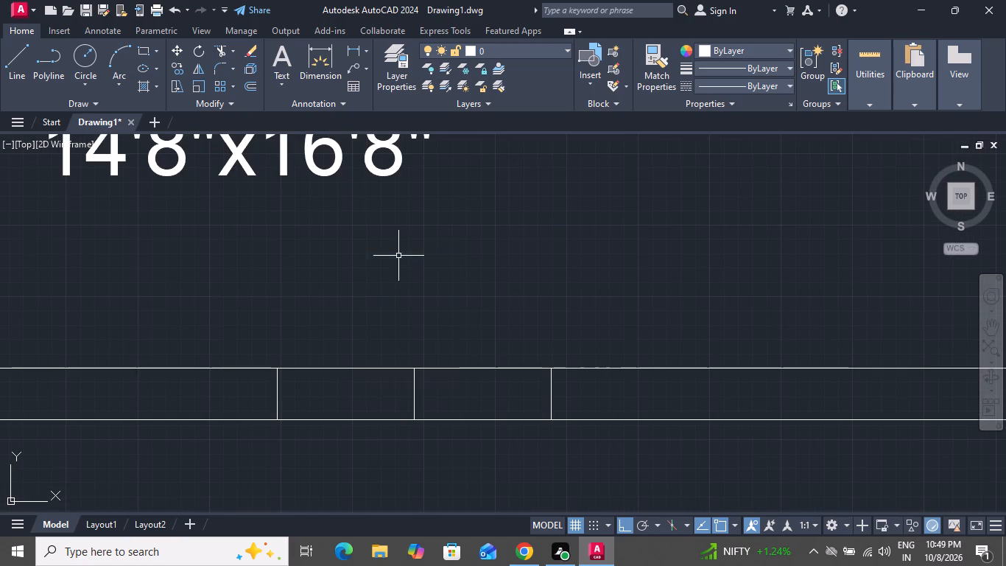
Offset the two outer lines of the opening between the stacked bedrooms outward by 2" each to form the end frames.
type("o")
key("space")
key("2")
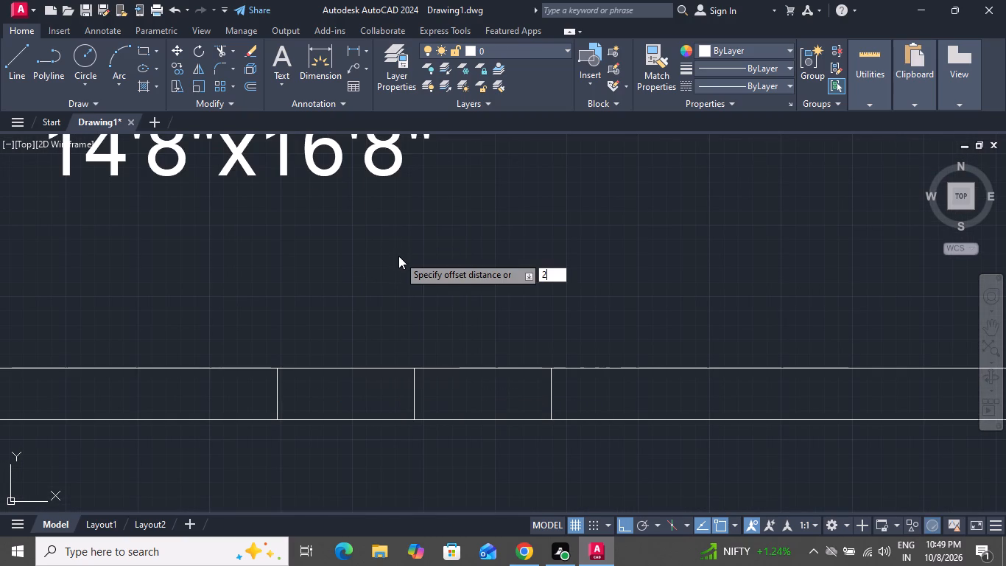
key("shift+quotedbl")
key("Return")
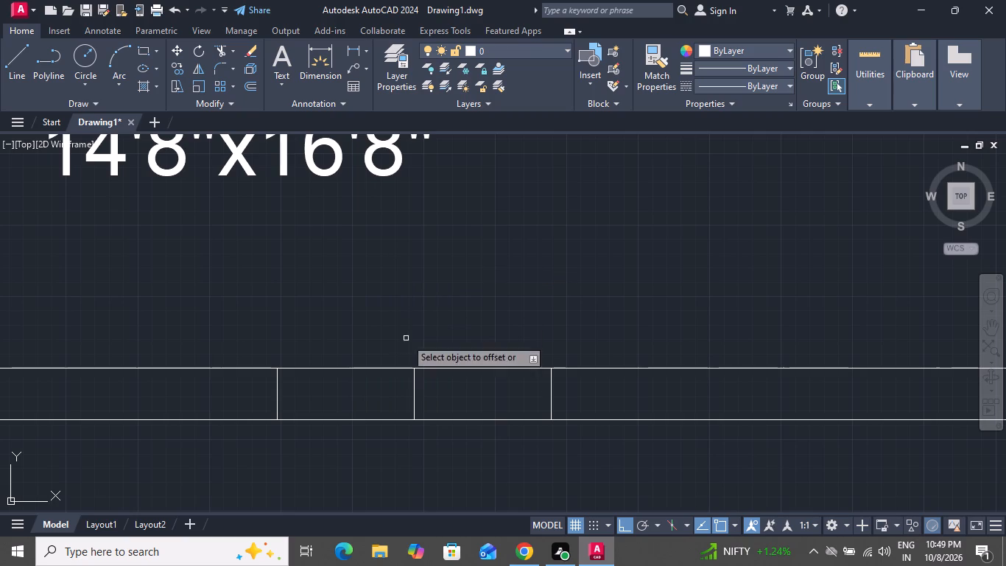
left_click(275, 388)
left_click(259, 391)
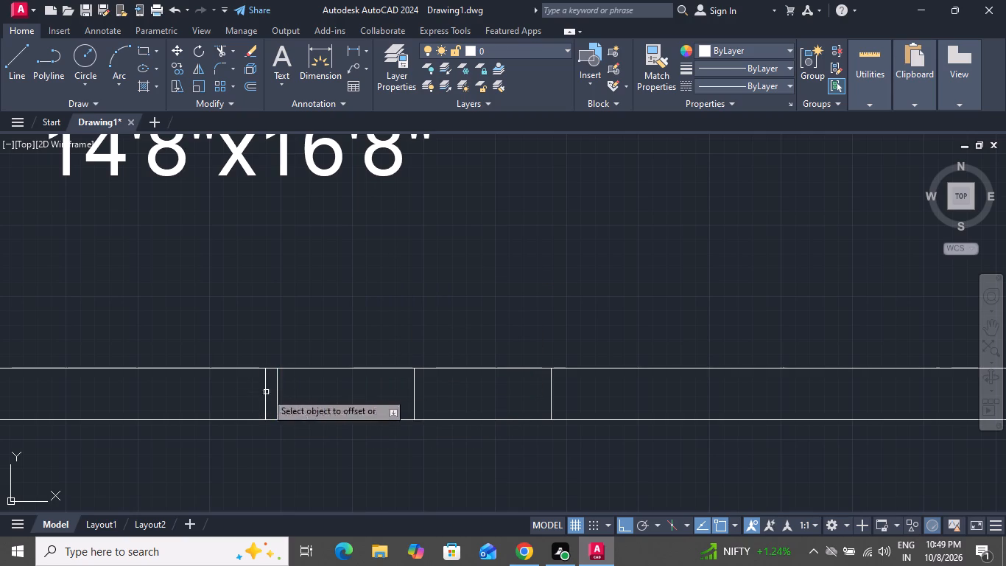
left_click(552, 391)
left_click(576, 394)
right_click(577, 394)
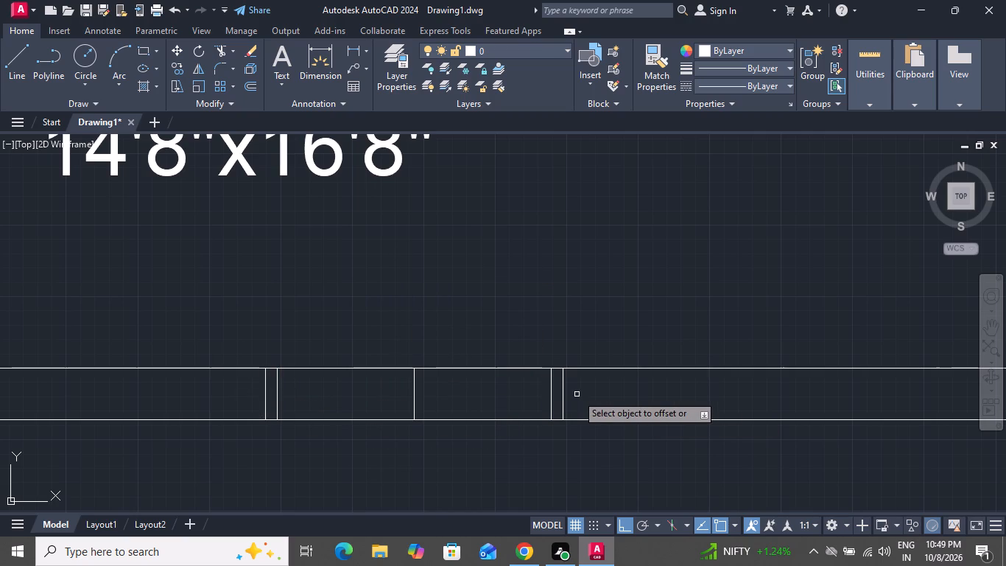
left_click(624, 265)
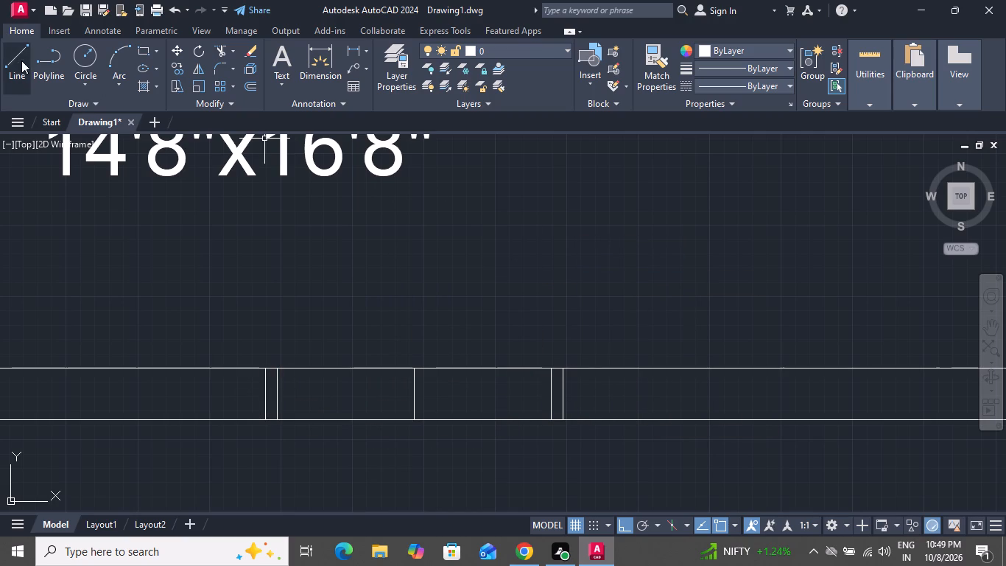
Draw a horizontal centre line through this window between the midpoints of its two inner frame lines.
left_click(21, 60)
left_click(278, 394)
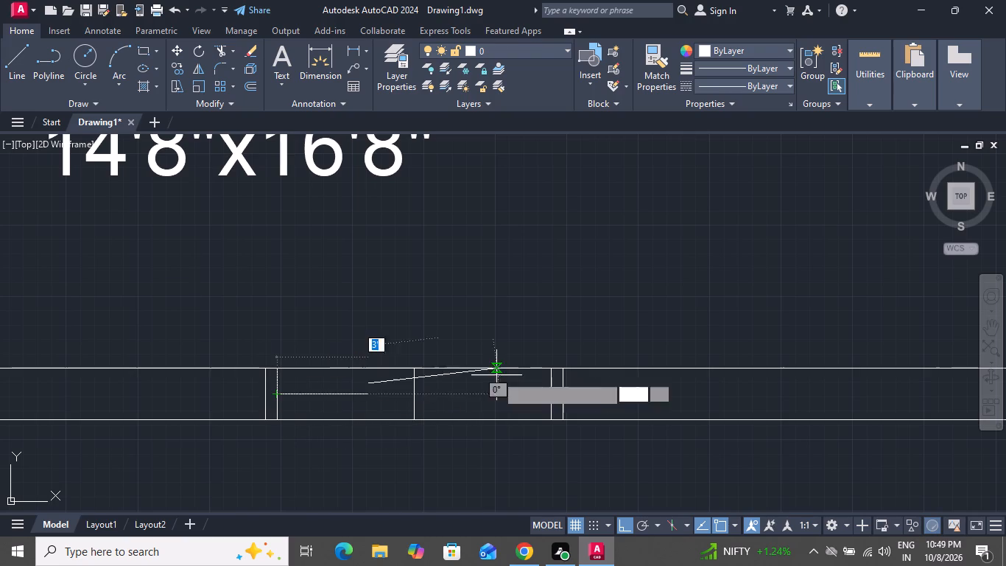
left_click(548, 394)
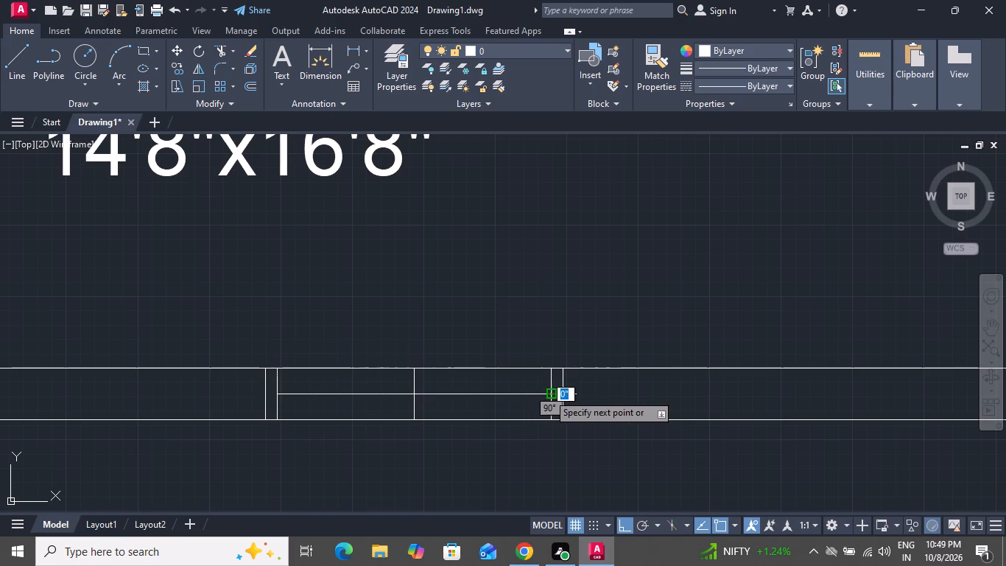
right_click(548, 394)
left_click(594, 257)
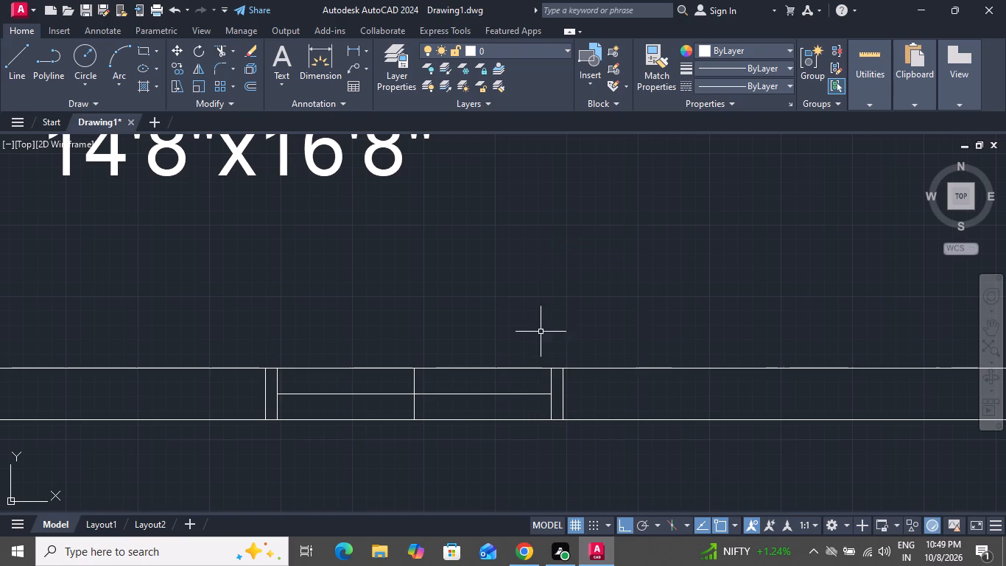
Offset the horizontal centre line of the window between the stacked bedrooms upward by 1'.
scroll(540, 332, "down", 1)
scroll(540, 332, "up", 1)
scroll(540, 334, "down", 3)
type("o 1")
key("apostrophe")
key("Return")
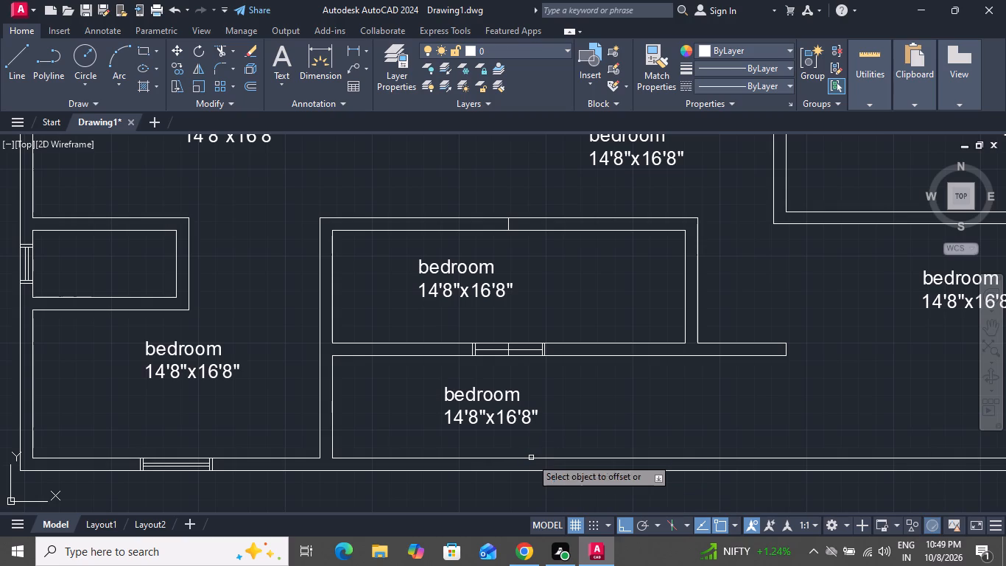
scroll(497, 340, "up", 2)
scroll(498, 355, "down", 1)
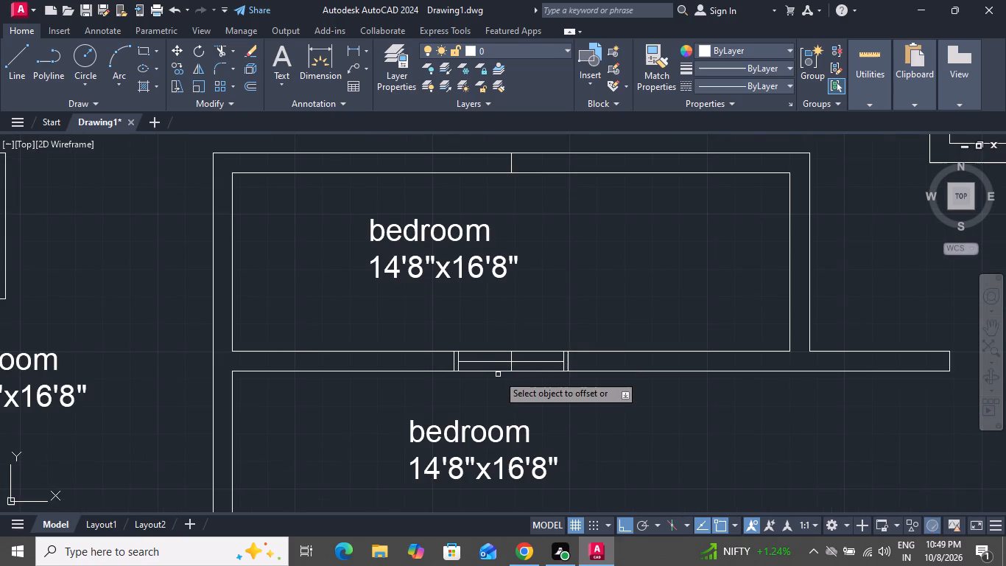
left_click(496, 364)
scroll(496, 357, "up", 4)
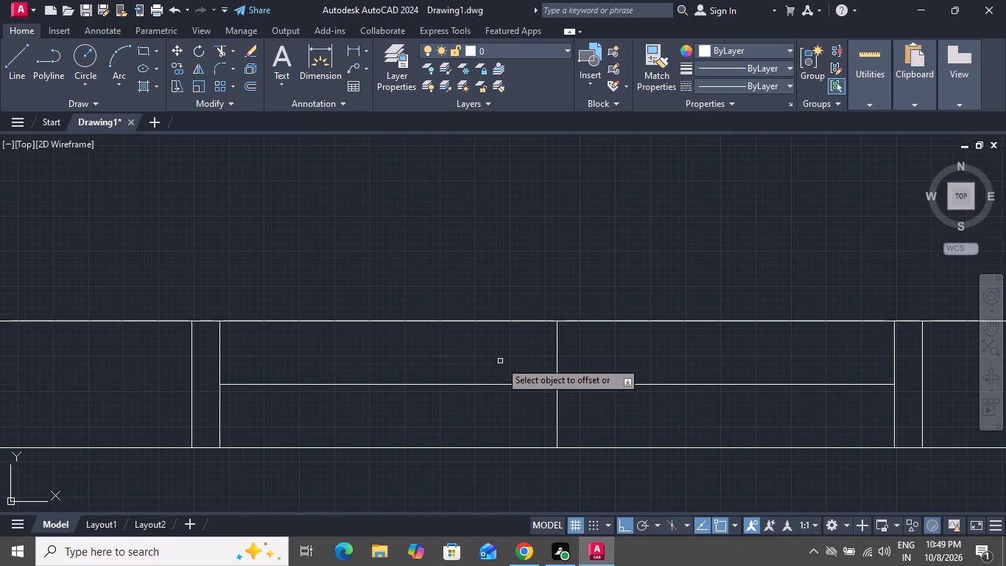
left_click(497, 385)
left_click(501, 363)
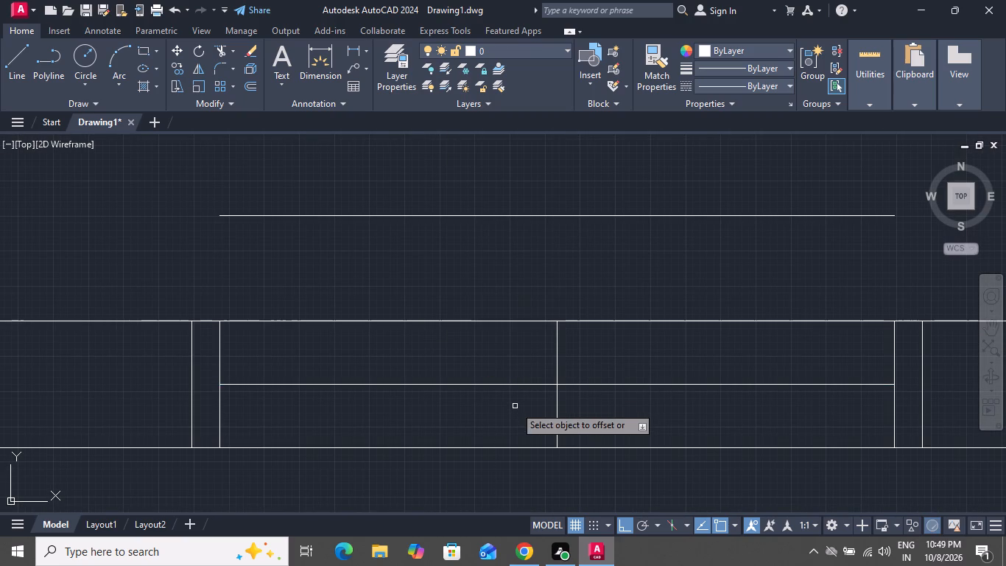
key("Escape")
Offset the same window's horizontal centre line by 1" both downward and upward.
key("o")
key("space")
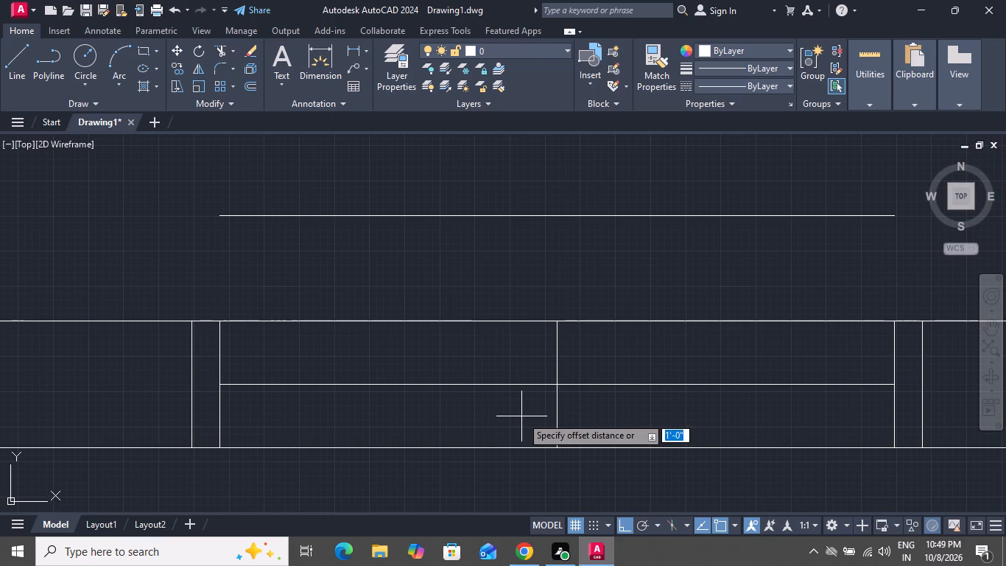
key("1")
key("shift+quotedbl")
key("Return")
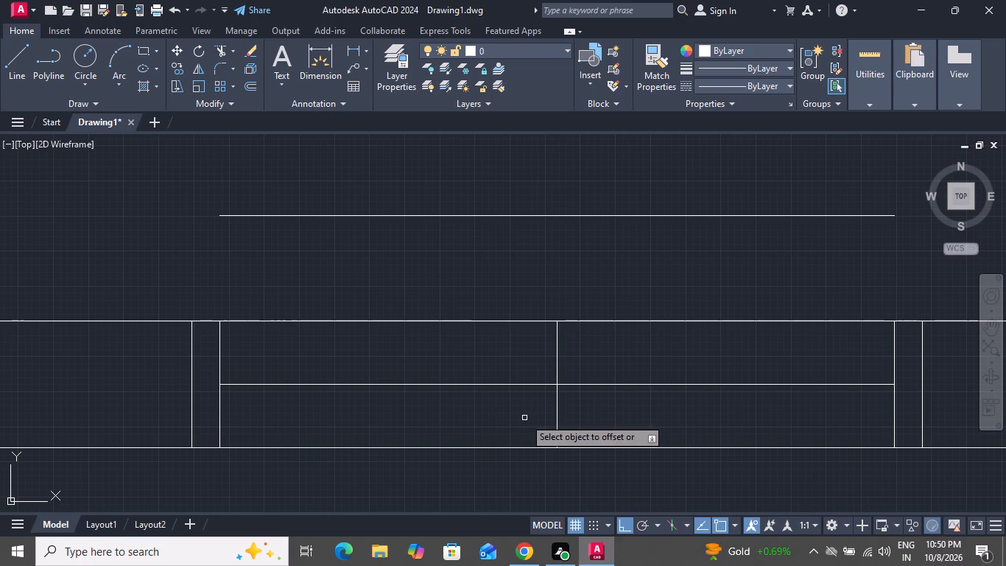
left_click(519, 386)
left_click(516, 412)
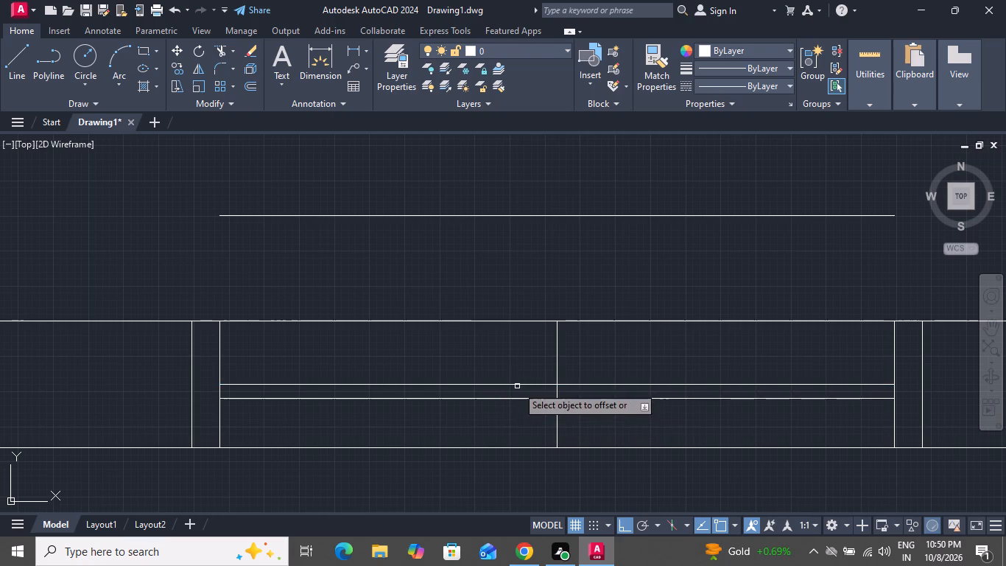
left_click(517, 385)
left_click(519, 363)
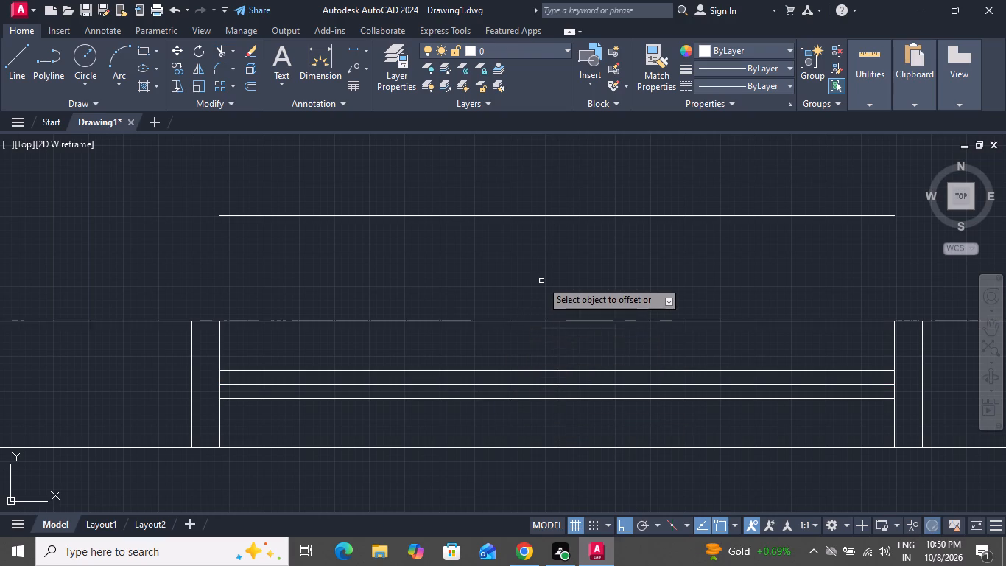
Delete the horizontal and vertical centre lines of the window between the stacked bedrooms.
right_click(541, 281)
left_click(549, 295)
left_click(566, 354)
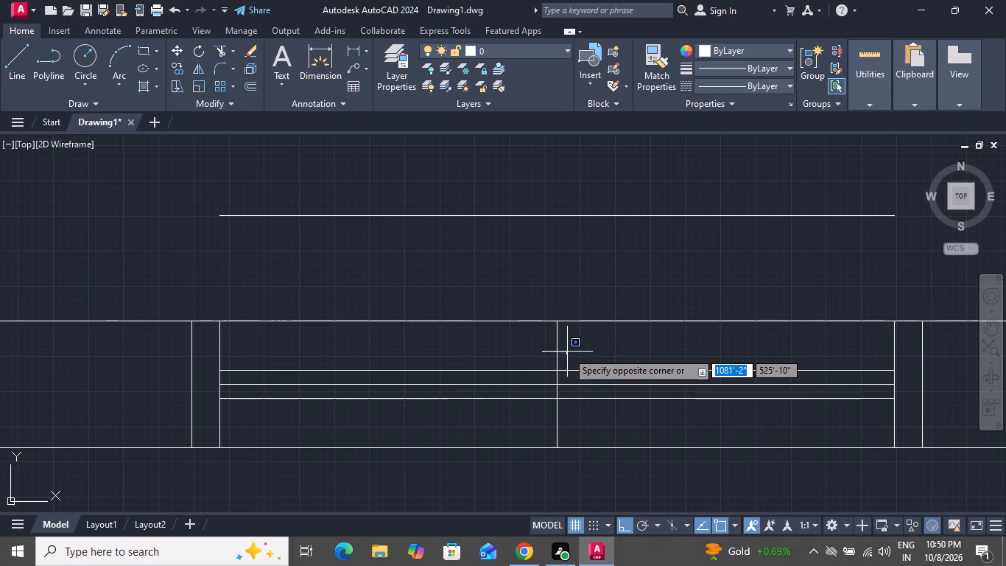
left_click(567, 352)
scroll(556, 390, "up", 3)
left_click(564, 363)
left_click(528, 405)
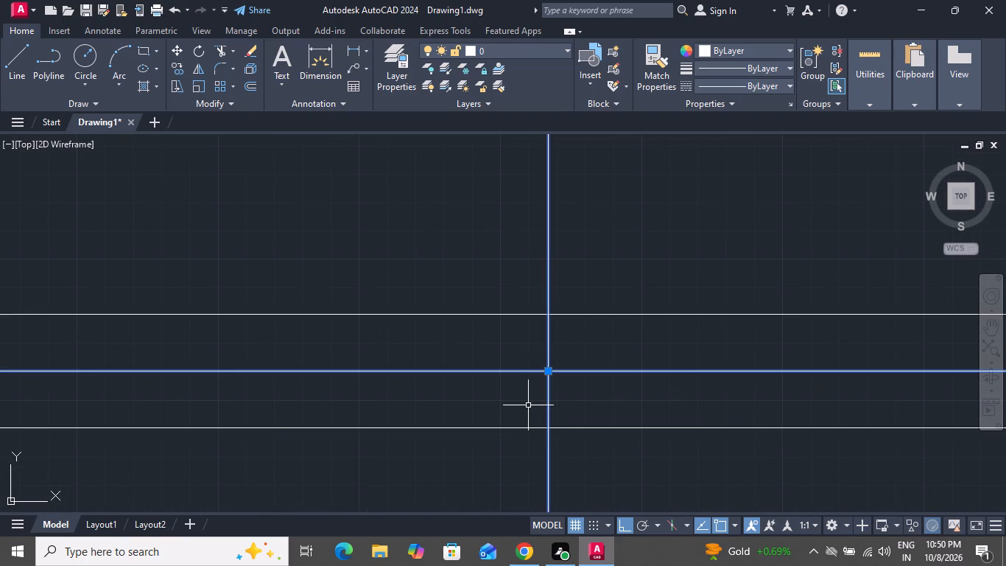
key("Delete")
Delete the stray horizontal line offset 1' above the window between the stacked bedrooms.
scroll(567, 485, "down", 2)
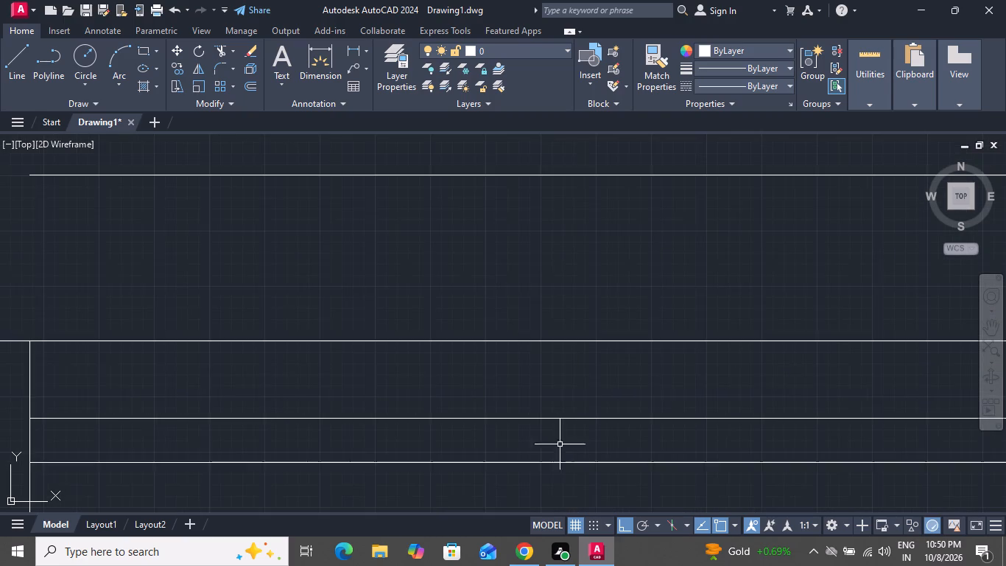
scroll(560, 444, "down", 2)
left_click_drag(591, 324, 571, 368)
left_click(551, 383)
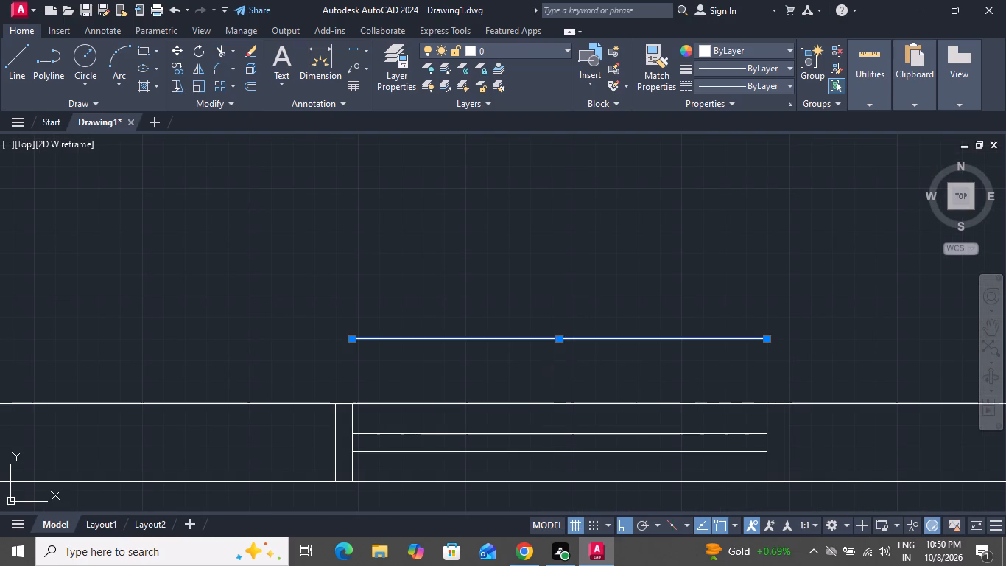
key("Delete")
Delete the short vertical line crossing the top wall of the upper stacked bedroom.
scroll(589, 360, "down", 3)
scroll(590, 361, "up", 1)
scroll(587, 357, "down", 2)
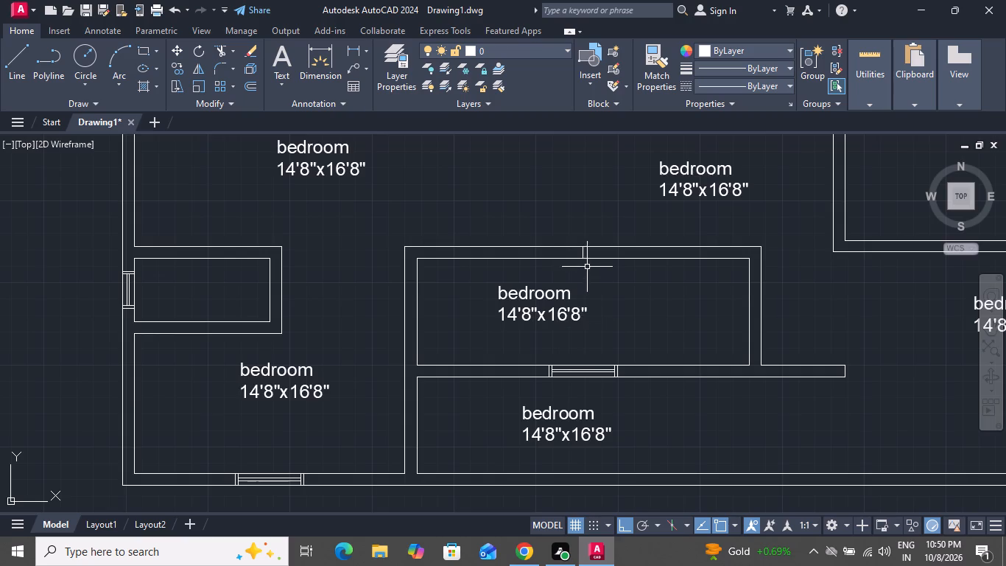
scroll(587, 265, "up", 4)
left_click(571, 230)
left_click(530, 239)
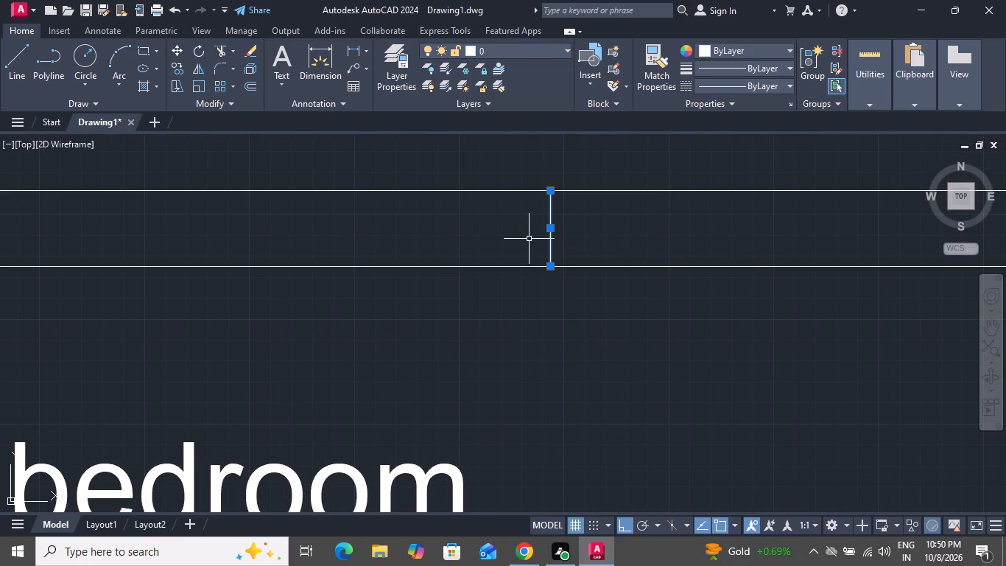
key("Delete")
Draw a short vertical line across the wall between the two lower-right bedrooms, at the midpoint of its wall lines.
scroll(572, 301, "down", 2)
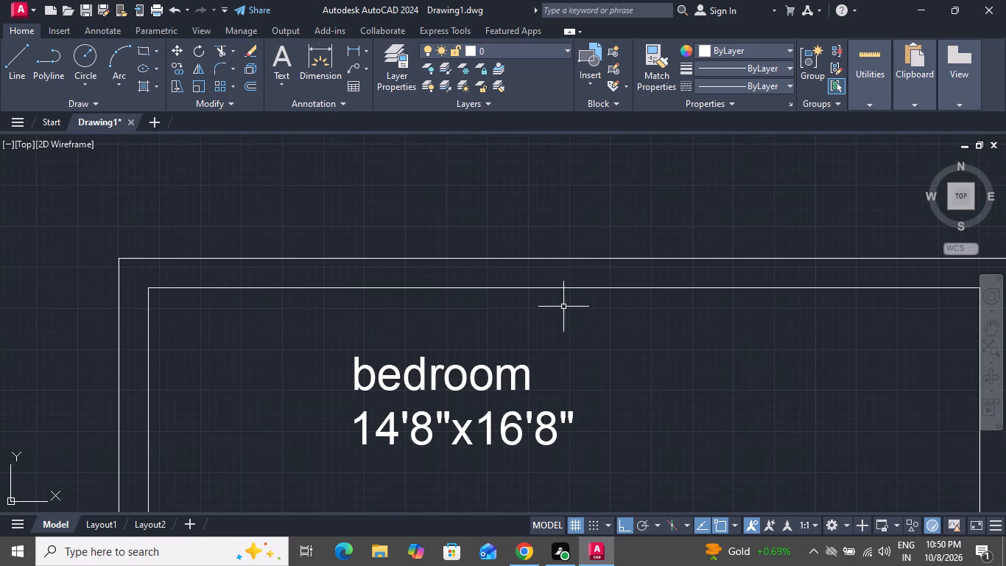
left_click(9, 61)
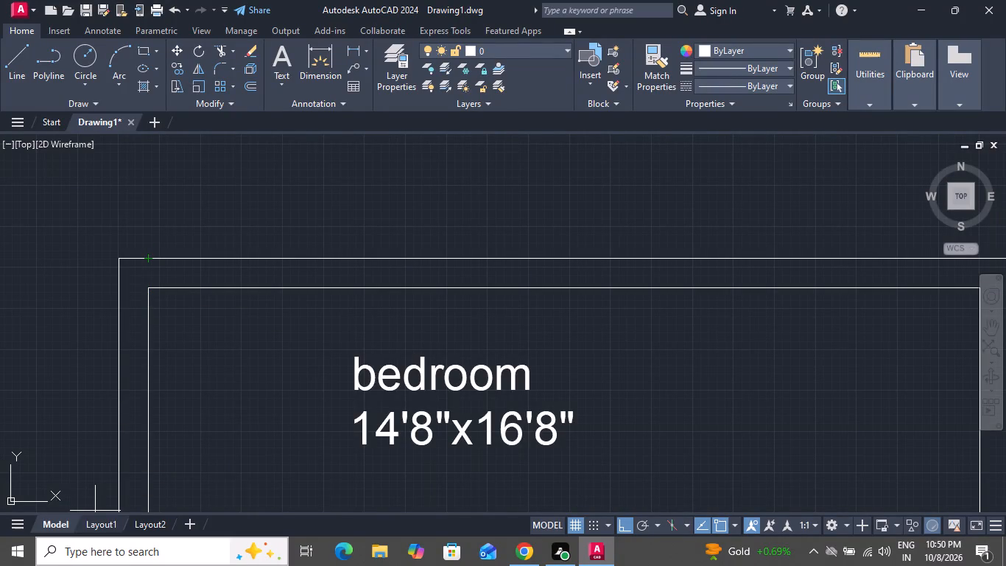
scroll(255, 563, "down", 1)
scroll(301, 467, "down", 3)
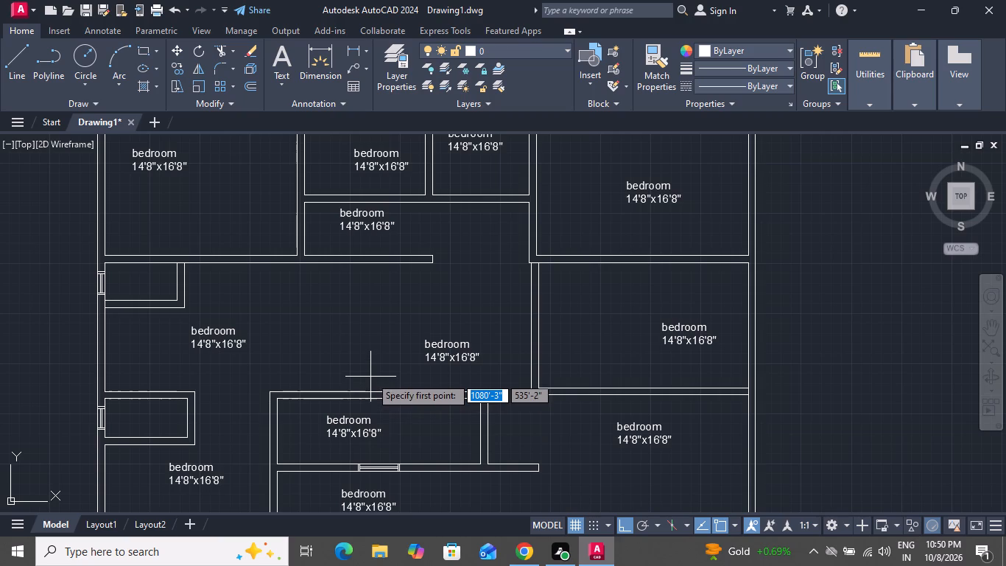
scroll(370, 377, "down", 2)
scroll(488, 388, "down", 1)
scroll(478, 387, "up", 3)
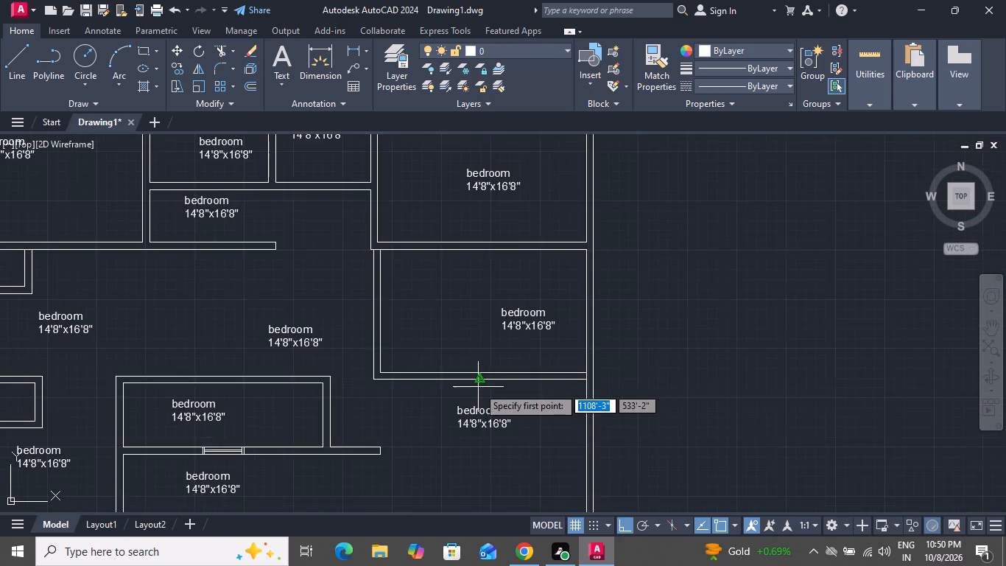
scroll(478, 387, "up", 2)
scroll(478, 387, "down", 1)
left_click(486, 361)
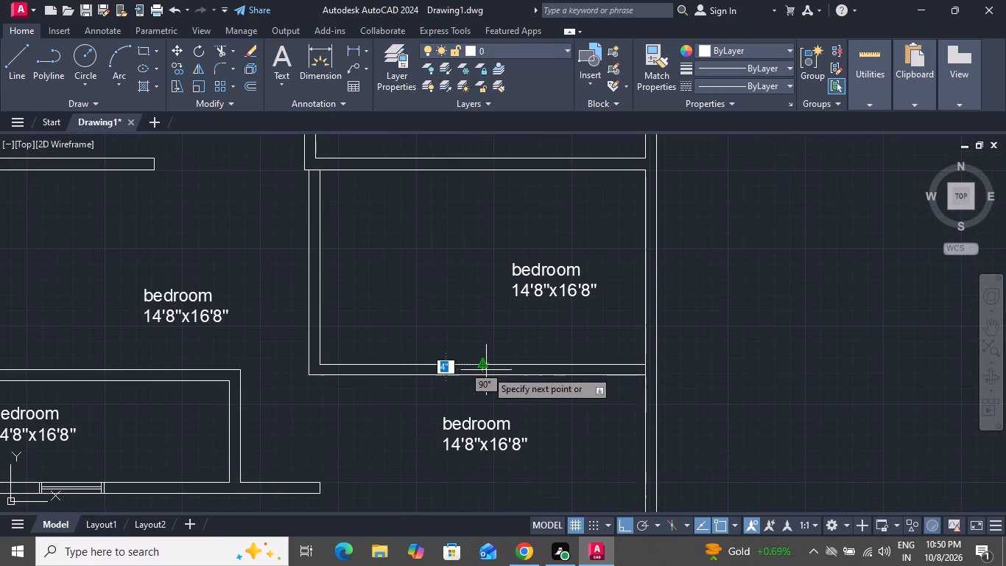
left_click(484, 373)
right_click(484, 373)
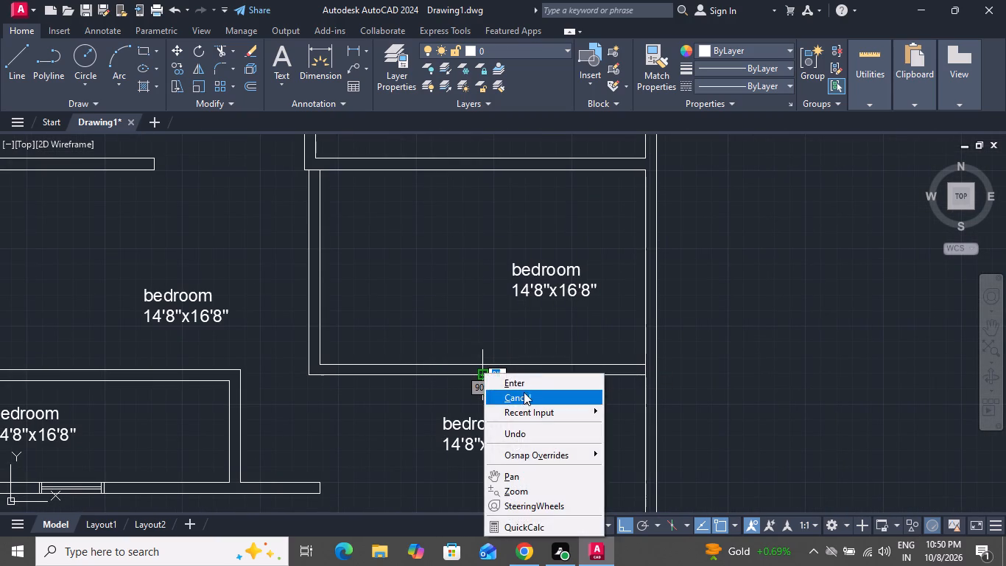
left_click(524, 399)
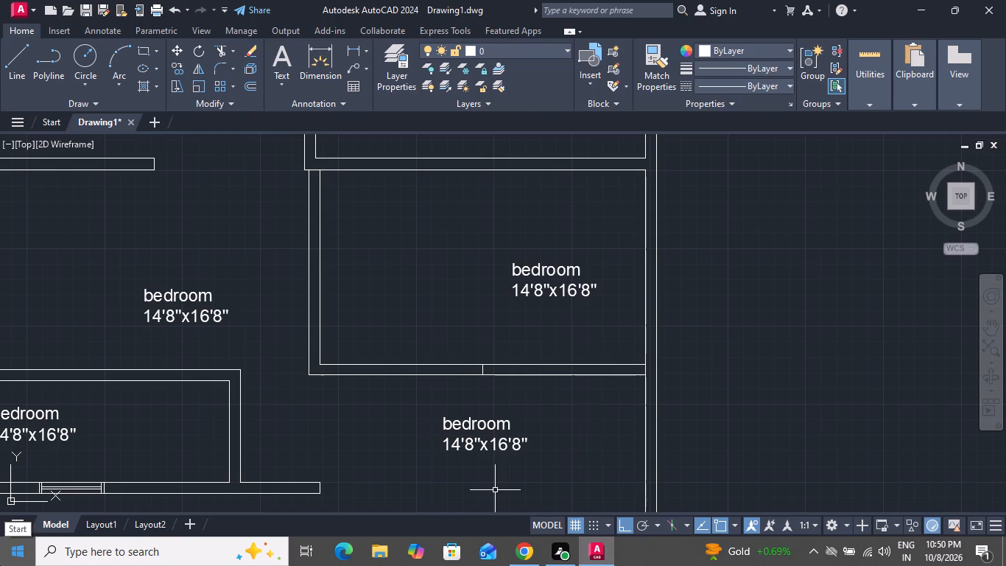
Offset this vertical midline by 2' to both sides to mark the window opening between the lower-right bedrooms.
key("o")
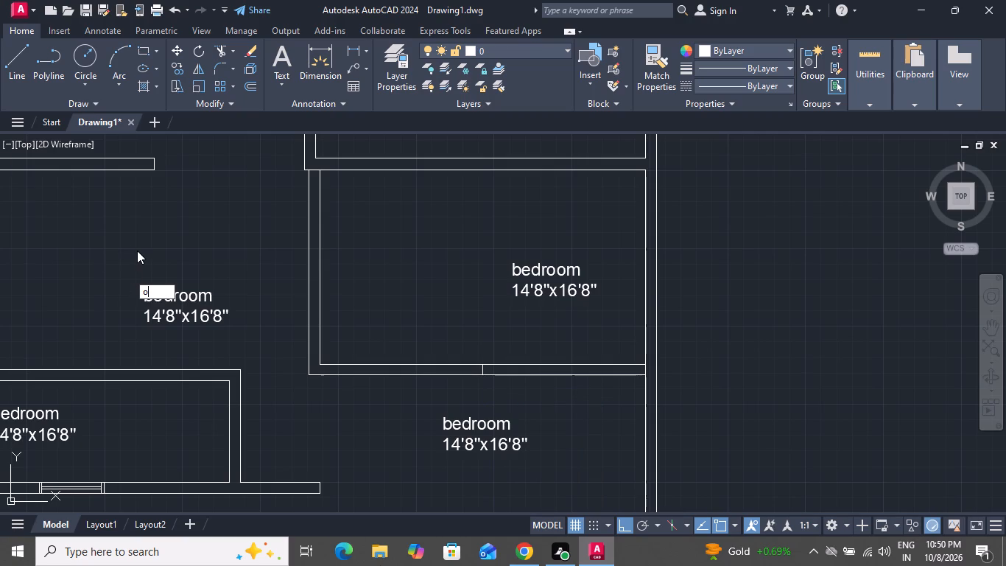
key("space")
key("2")
key("apostrophe")
key("Return")
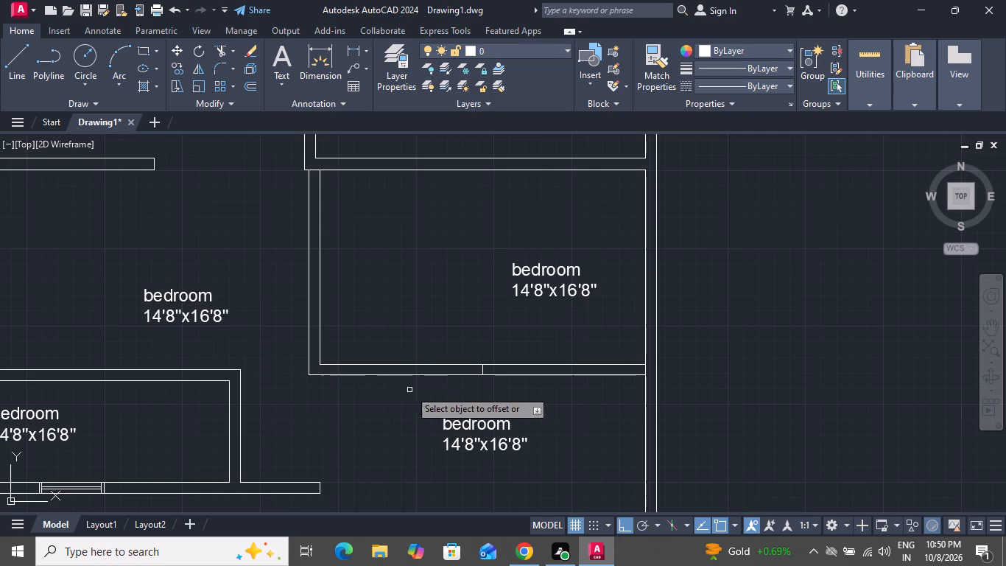
scroll(480, 368, "up", 5)
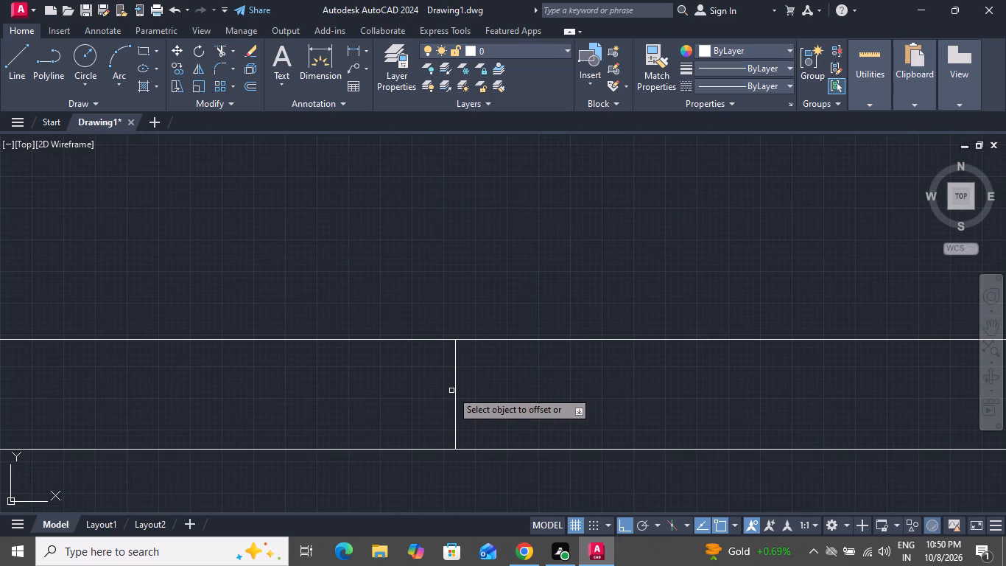
left_click(454, 391)
left_click(404, 388)
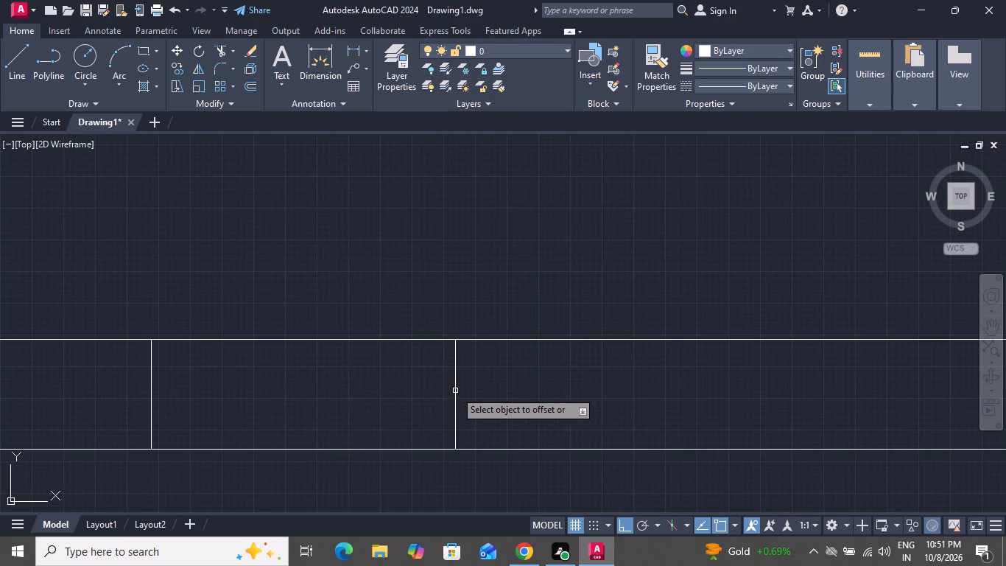
left_click(455, 391)
left_click(563, 397)
key("Escape")
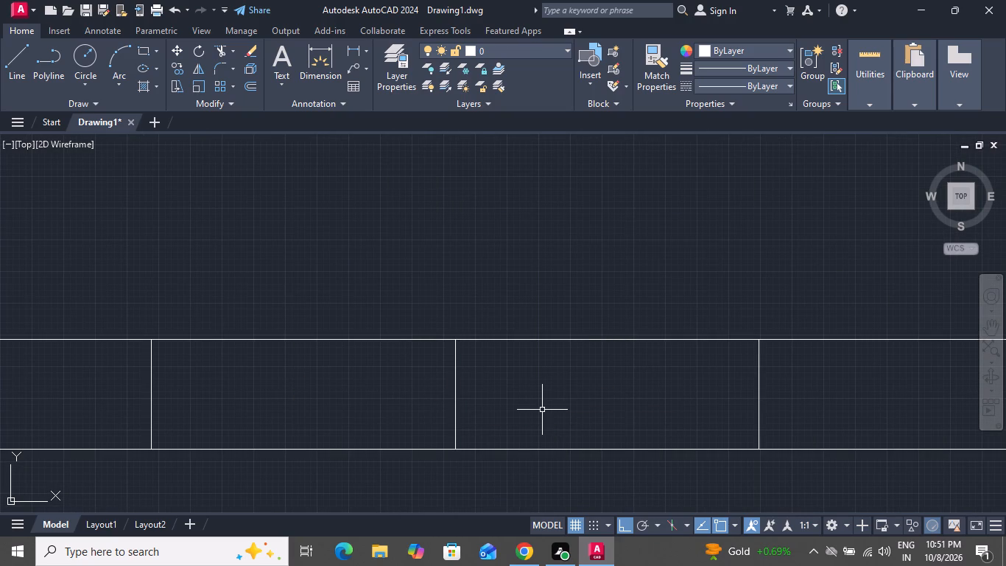
Offset the two outer lines of this opening outward by 2" each to form the end frames.
type("o")
key("space")
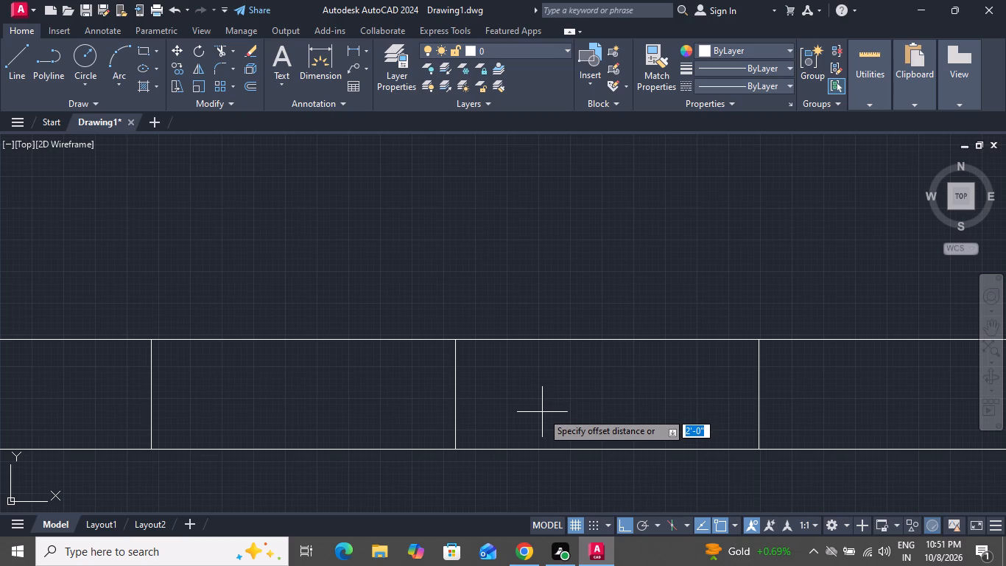
key("2")
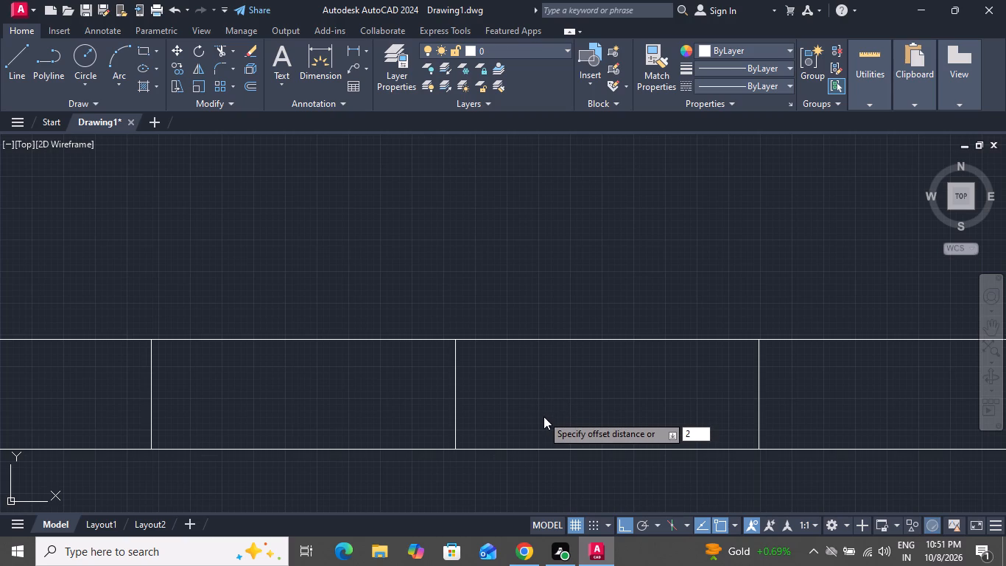
key("shift+quotedbl")
key("Return")
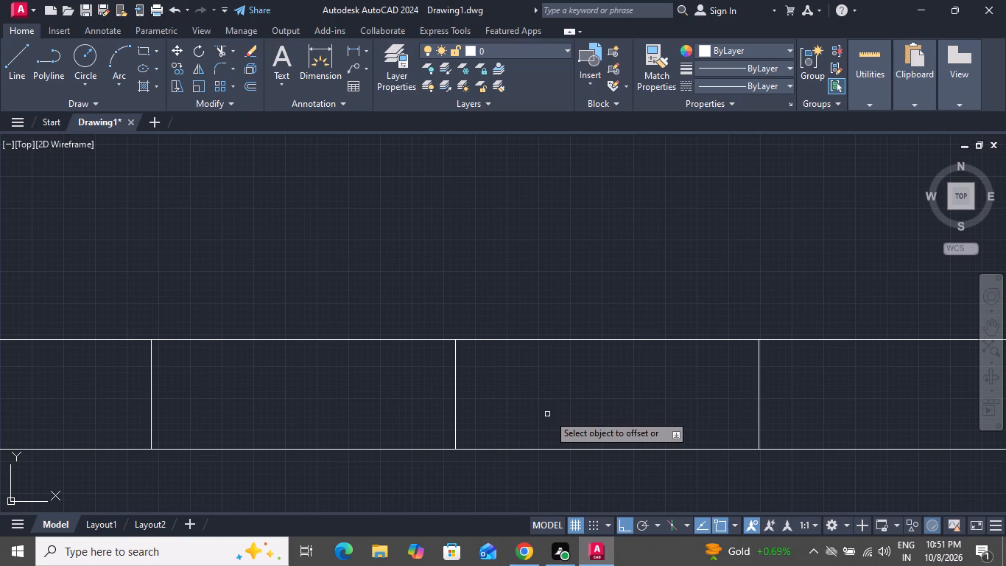
left_click(760, 401)
left_click(795, 400)
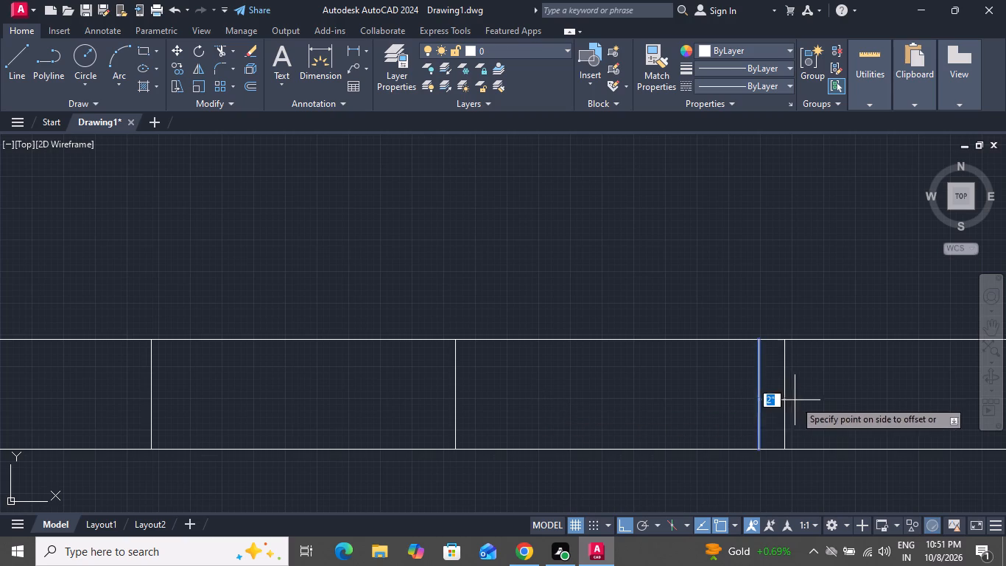
left_click(151, 398)
left_click(113, 392)
right_click(118, 392)
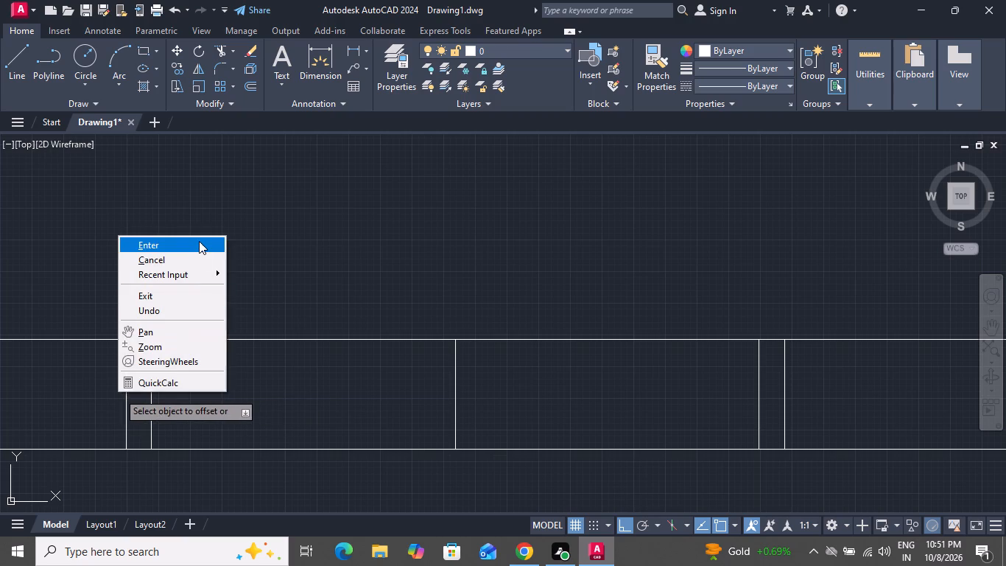
left_click(199, 241)
Draw a horizontal centre line through this window between the midpoints of its two inner frame lines.
left_click(22, 63)
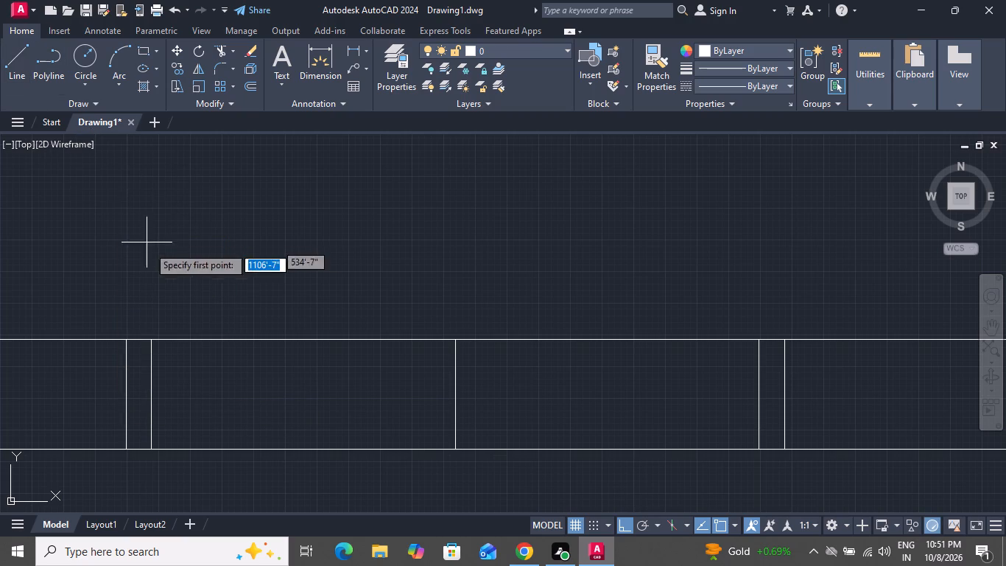
left_click(150, 397)
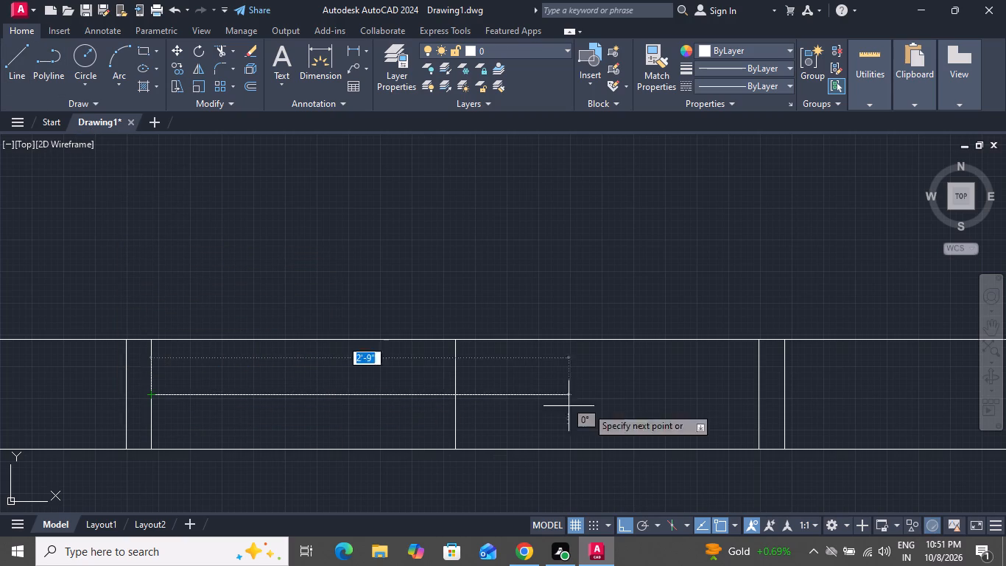
left_click(758, 396)
right_click(758, 396)
left_click(801, 249)
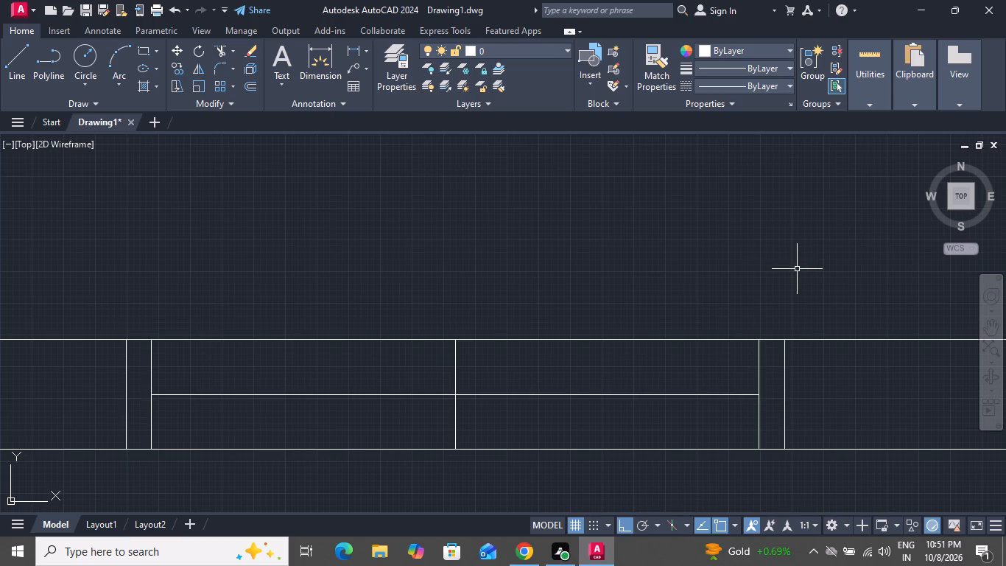
Offset the window's horizontal centre line by 1" both downward and upward.
key("o")
key("space")
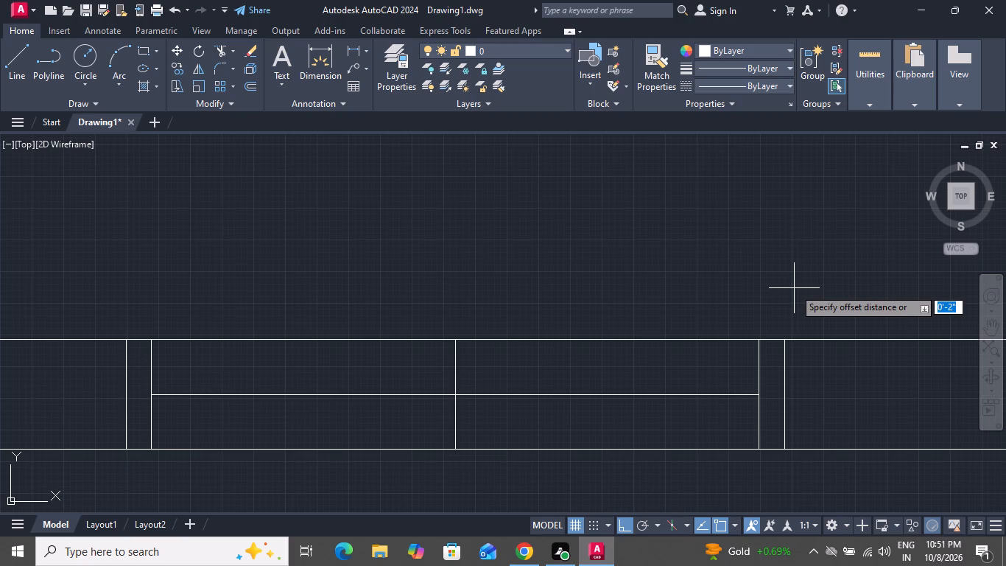
key("1")
key("shift+quotedbl")
key("Return")
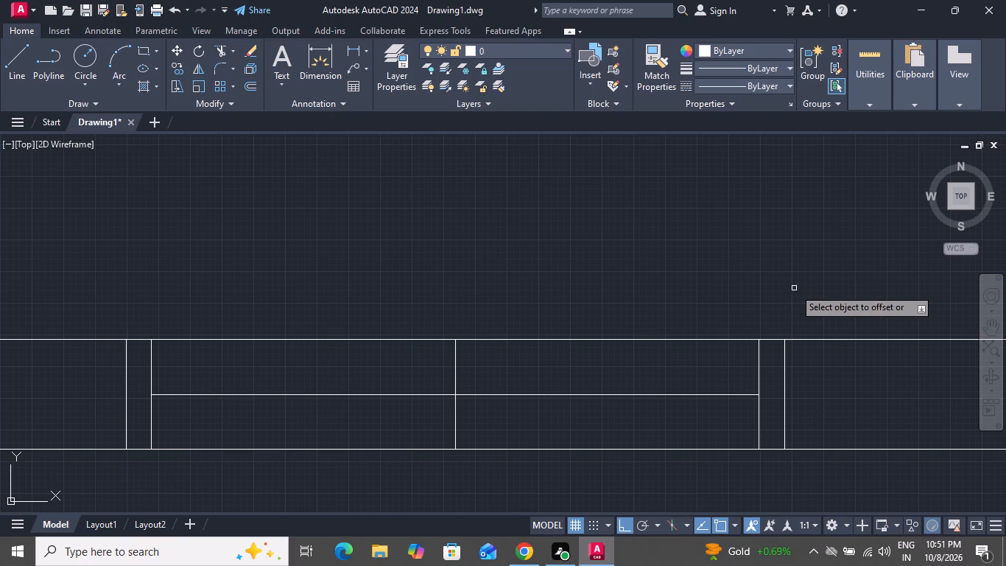
left_click(658, 394)
left_click(655, 428)
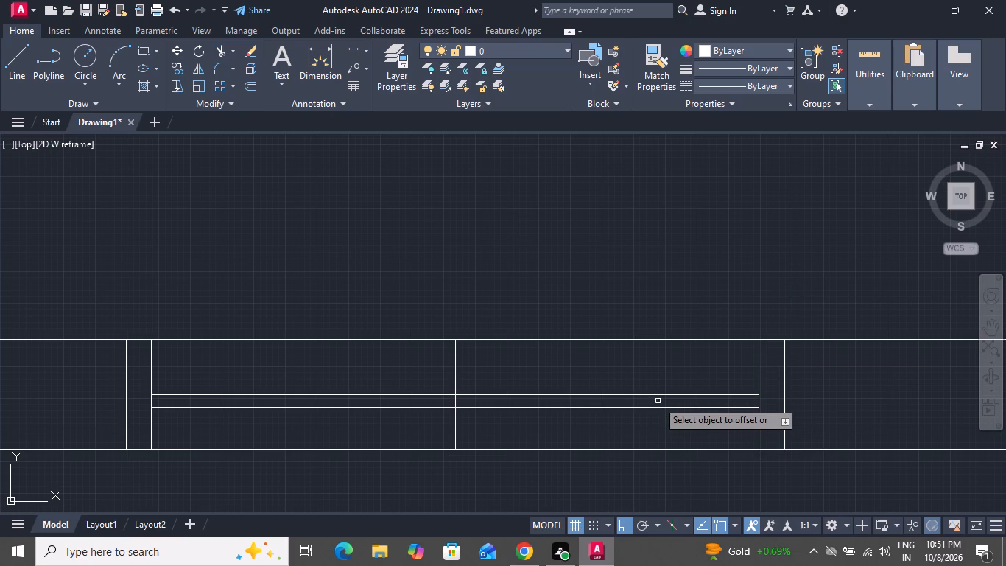
left_click(659, 394)
left_click(662, 353)
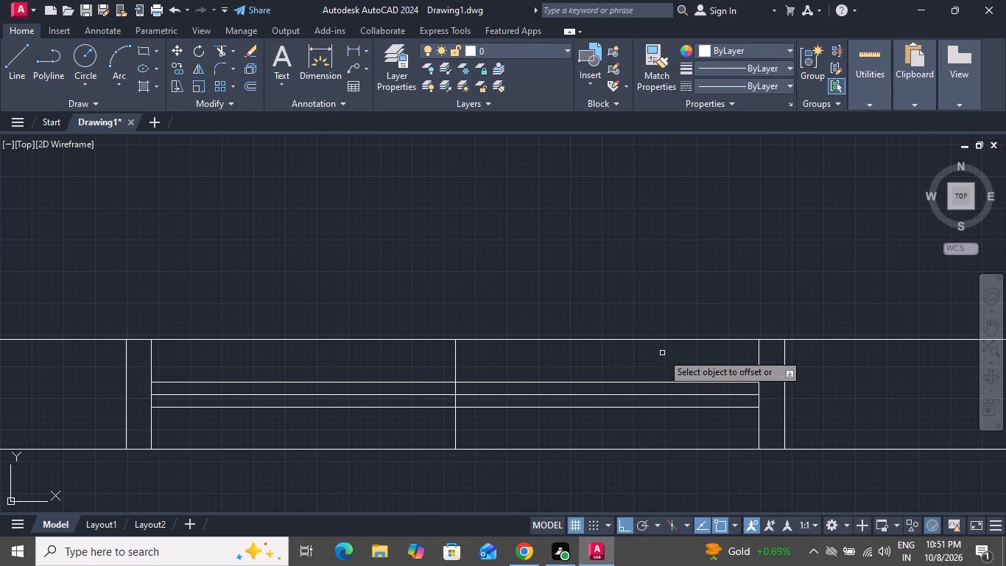
right_click(662, 353)
left_click(686, 372)
Delete the horizontal and vertical centre lines of the window between the lower-right bedrooms.
left_click(599, 394)
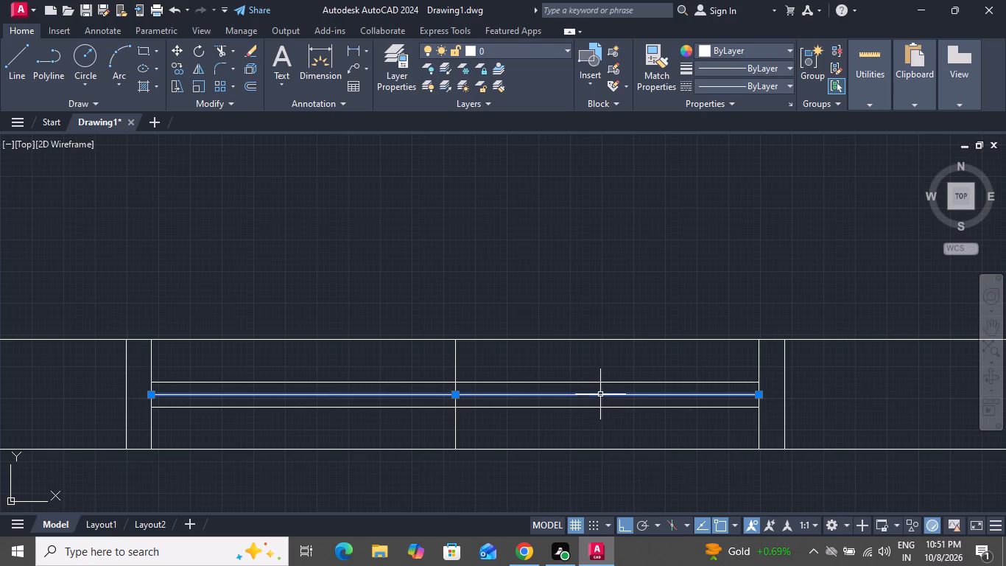
key("Delete")
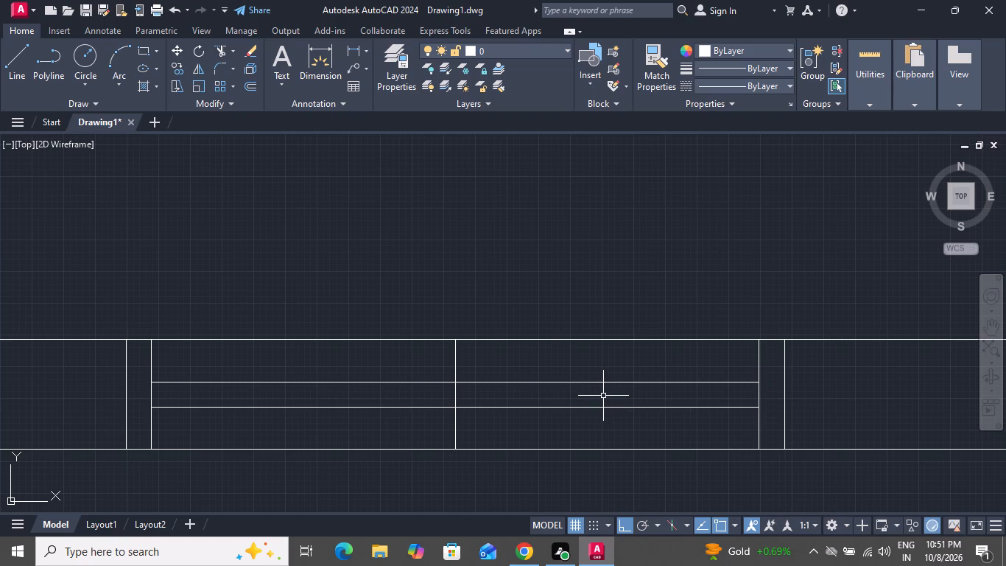
left_click(489, 359)
left_click(417, 353)
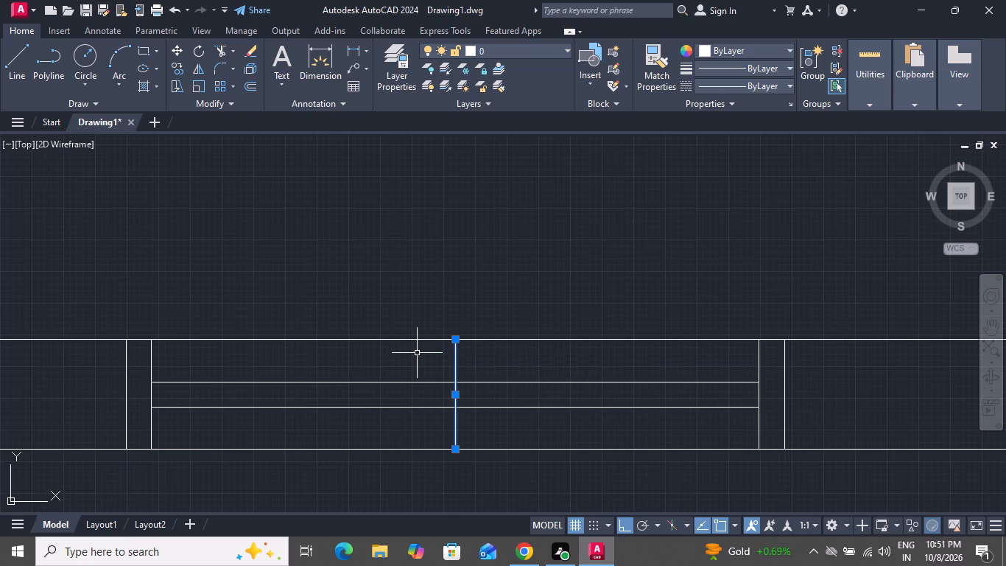
key("Delete")
scroll(431, 344, "down", 3)
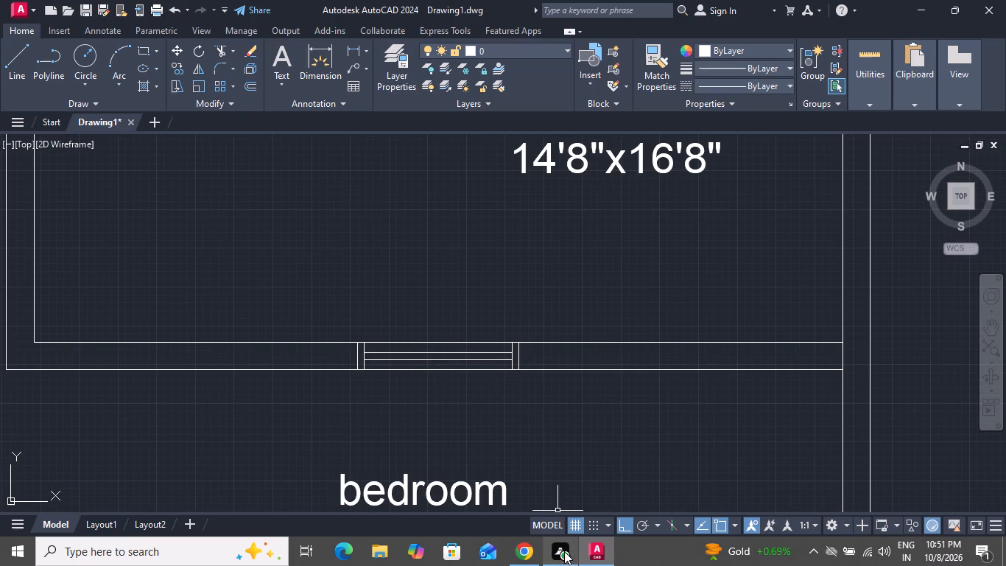
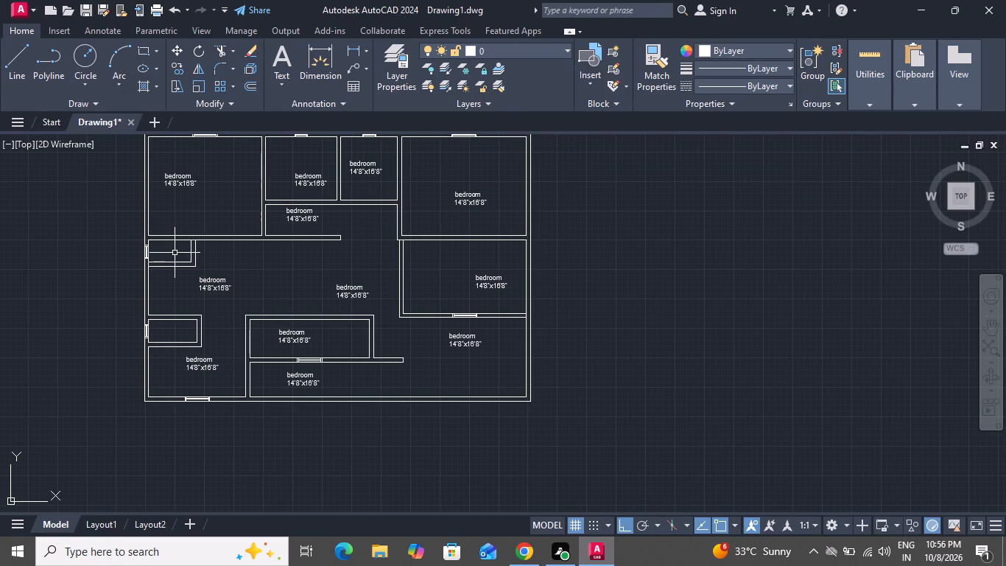
Offset the lower small room's top wall line 3' upward and the exterior wall's inner line 3' into the left bedroom.
scroll(175, 253, "up", 2)
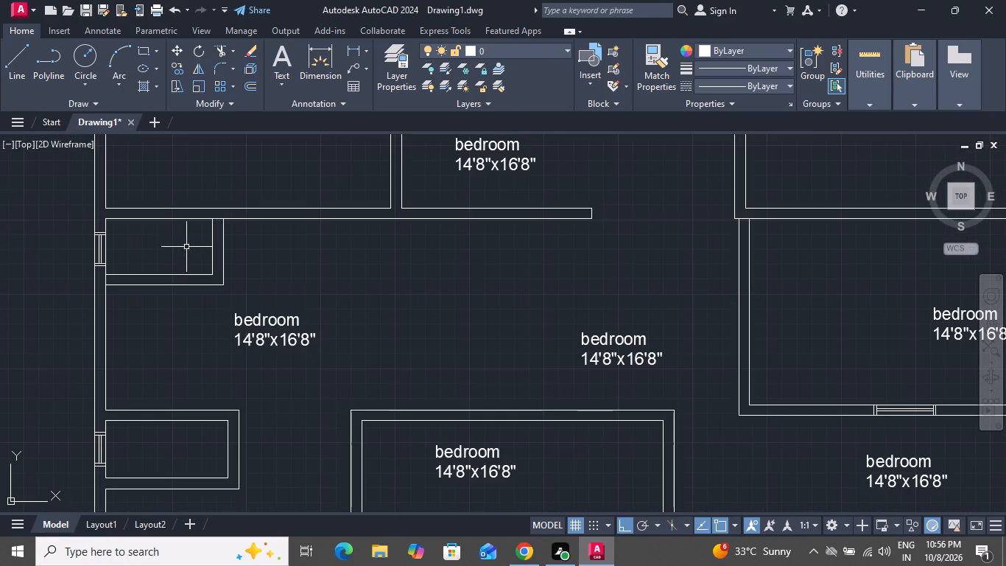
type("o")
key("space")
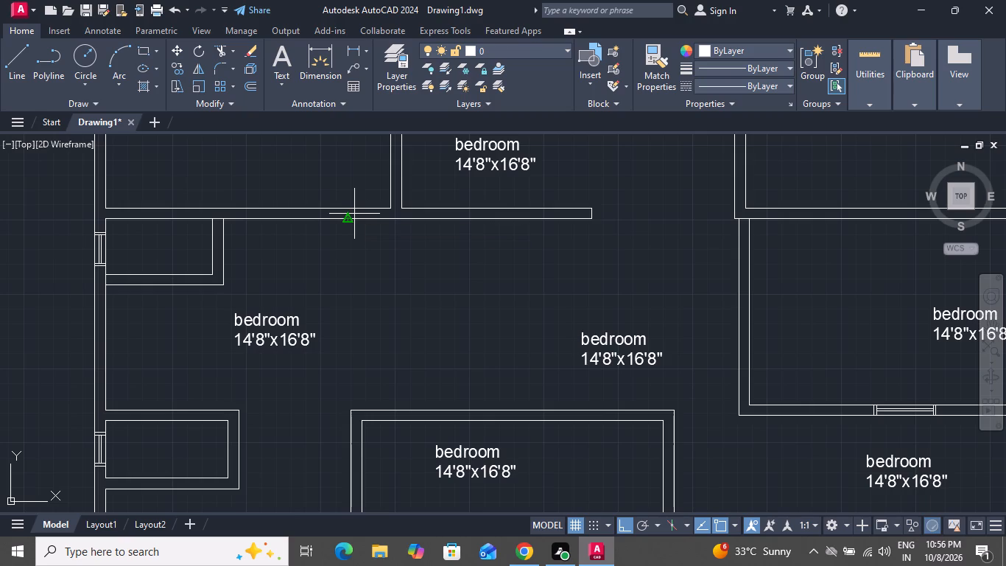
key("3")
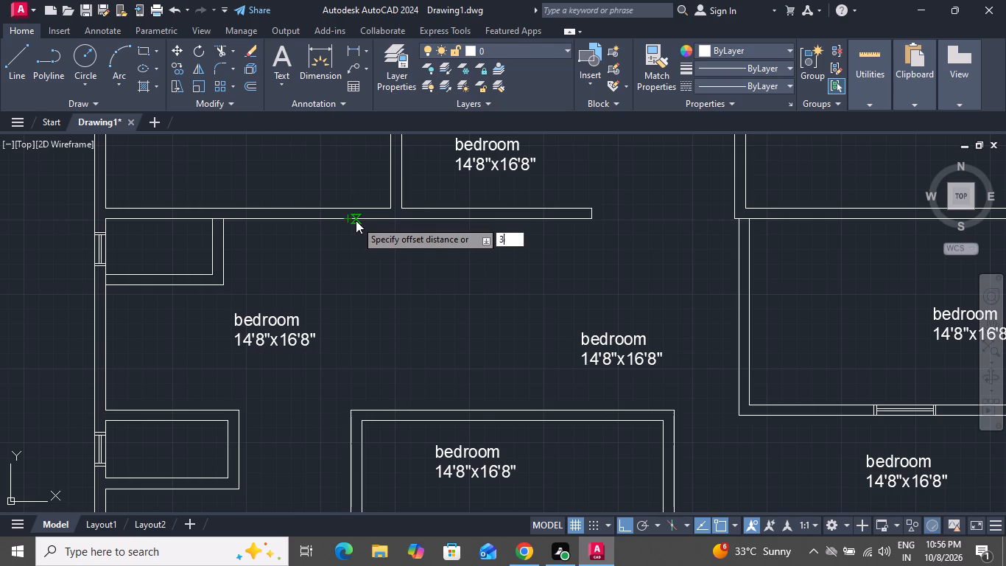
key("apostrophe")
key("Return")
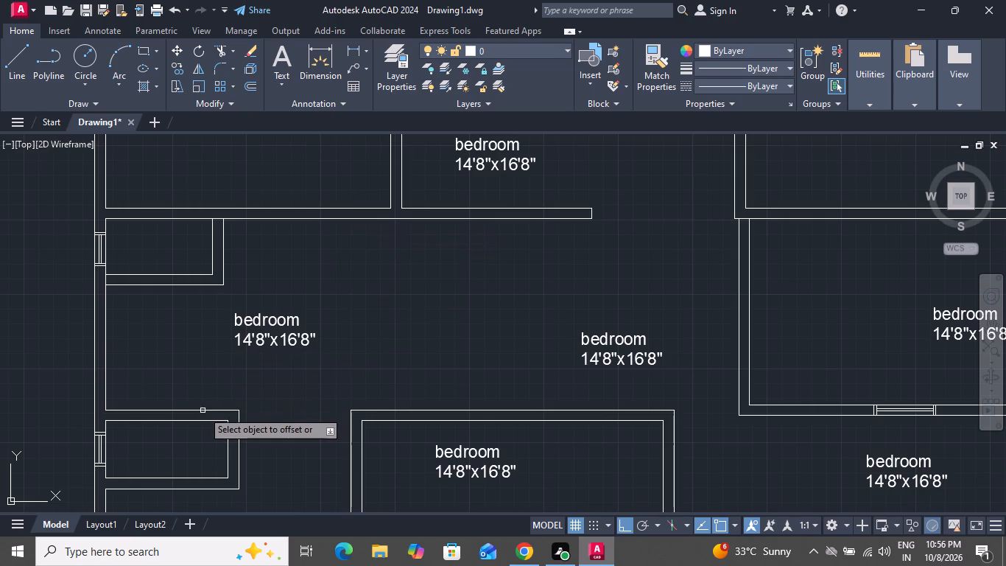
left_click(203, 410)
left_click(202, 389)
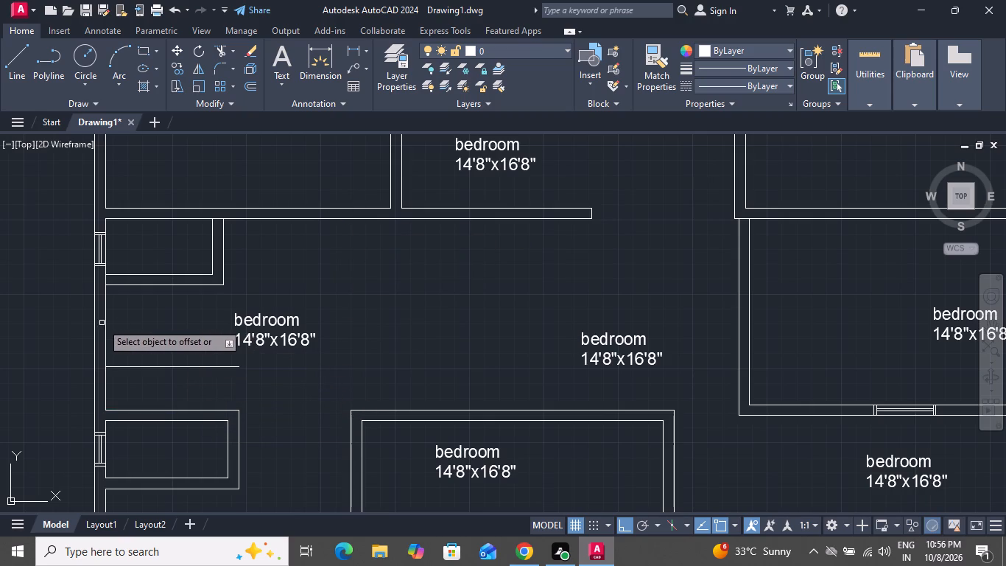
left_click(106, 322)
left_click(135, 329)
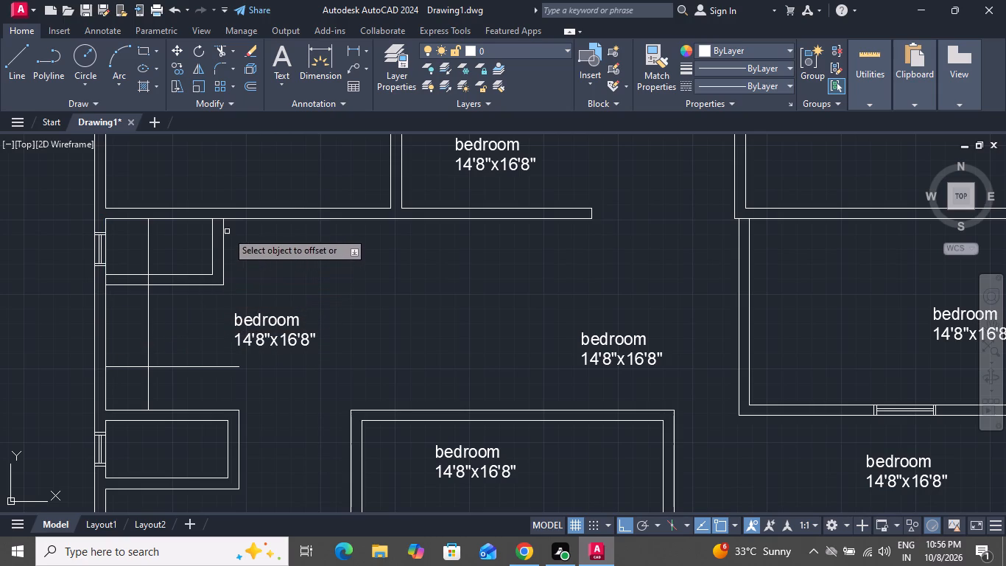
right_click(239, 255)
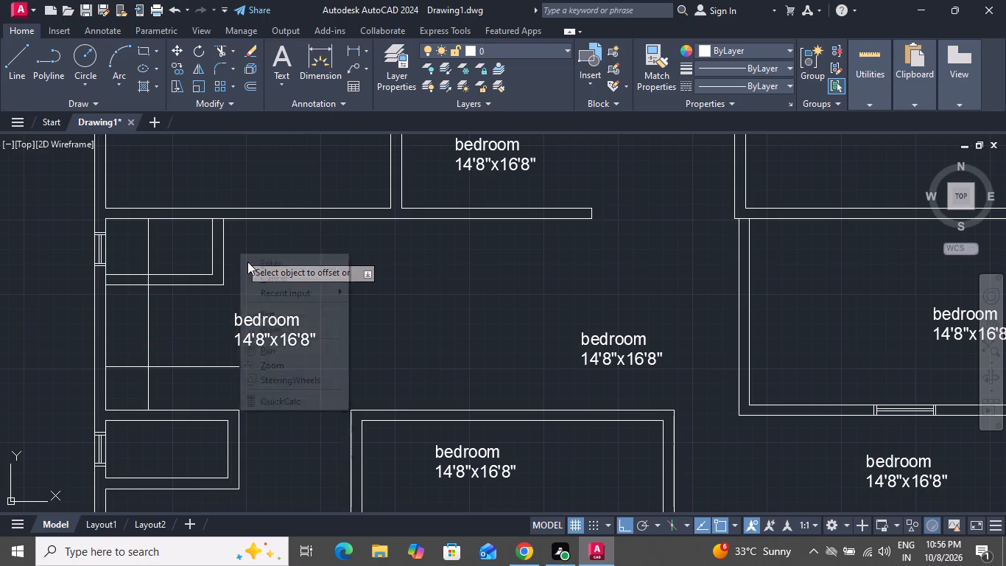
left_click(258, 269)
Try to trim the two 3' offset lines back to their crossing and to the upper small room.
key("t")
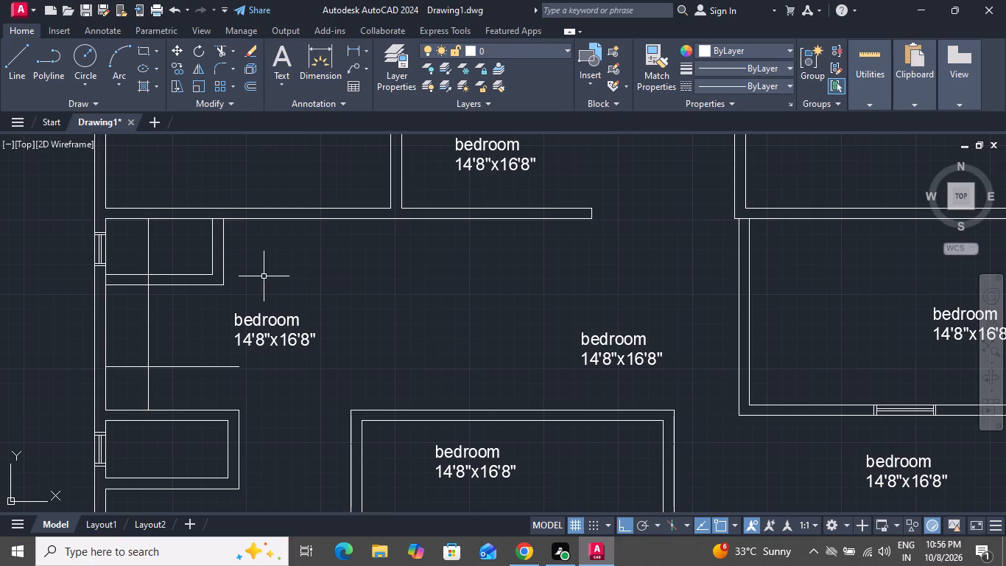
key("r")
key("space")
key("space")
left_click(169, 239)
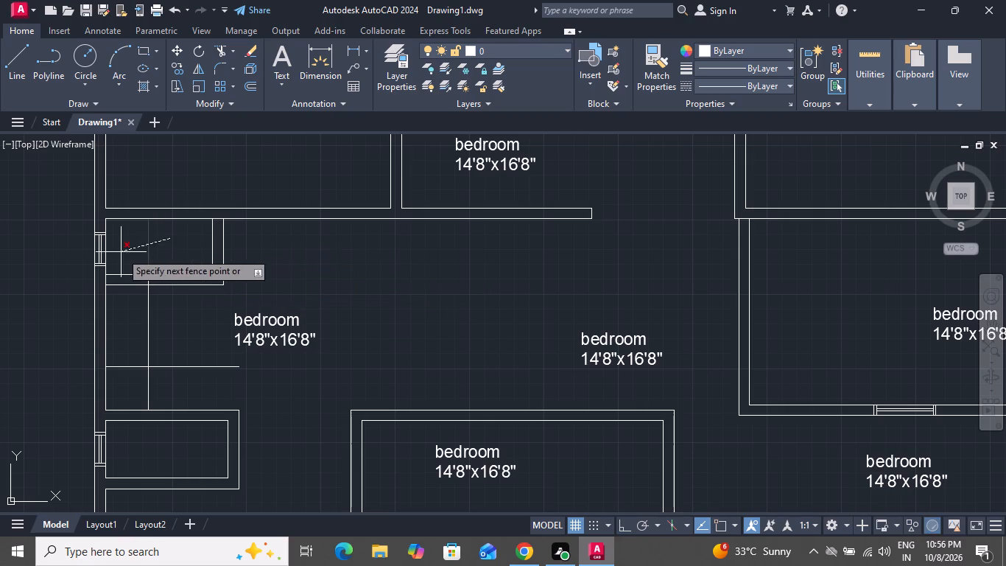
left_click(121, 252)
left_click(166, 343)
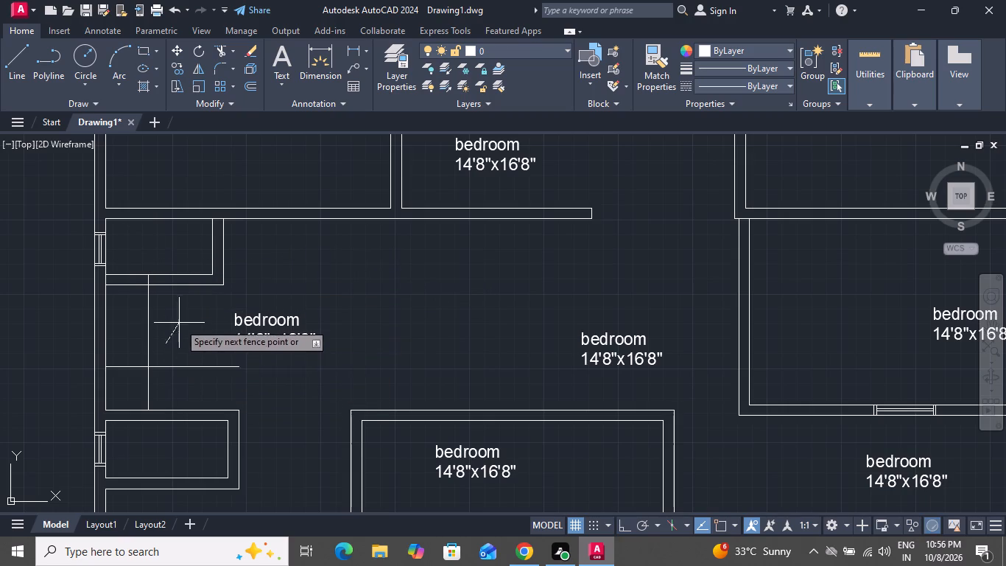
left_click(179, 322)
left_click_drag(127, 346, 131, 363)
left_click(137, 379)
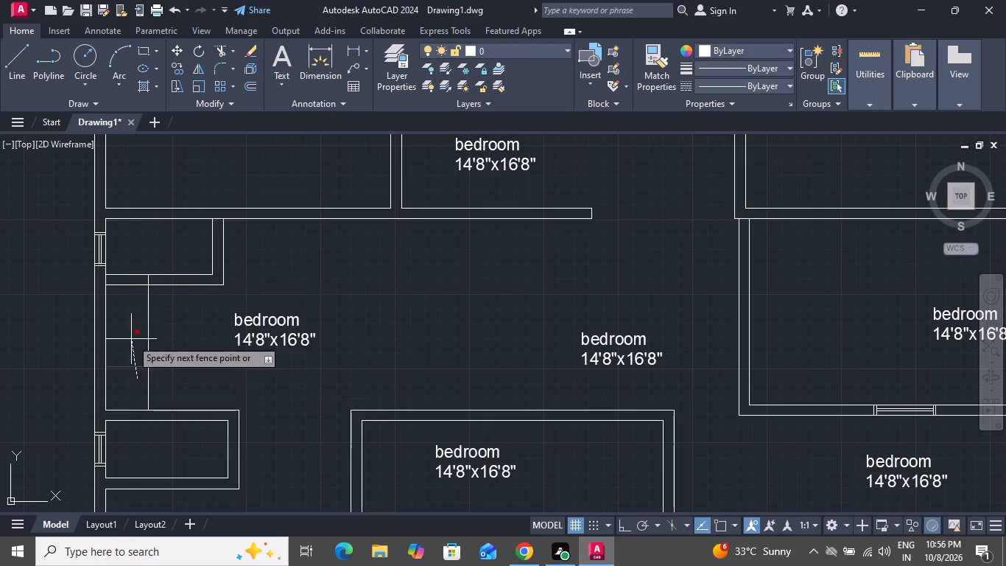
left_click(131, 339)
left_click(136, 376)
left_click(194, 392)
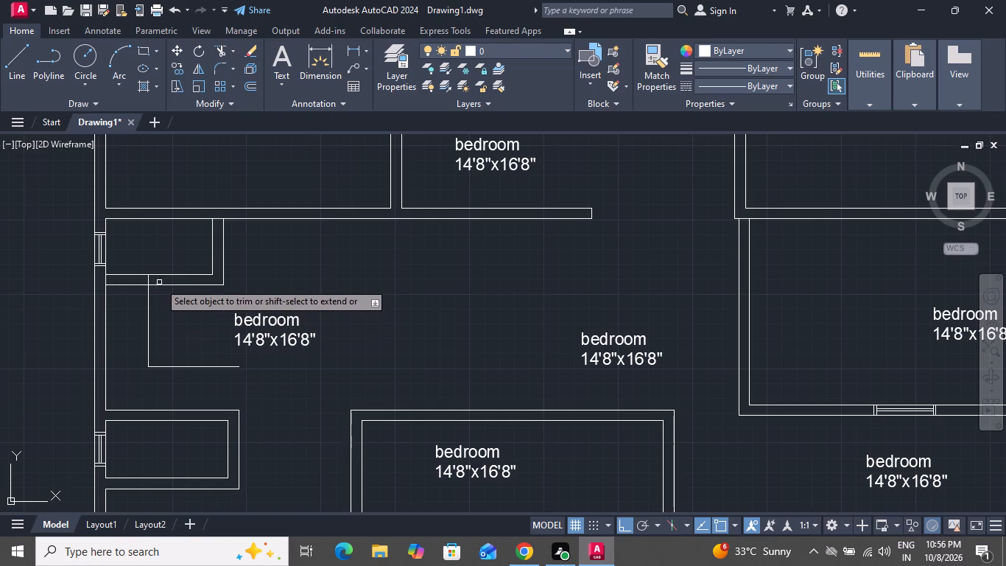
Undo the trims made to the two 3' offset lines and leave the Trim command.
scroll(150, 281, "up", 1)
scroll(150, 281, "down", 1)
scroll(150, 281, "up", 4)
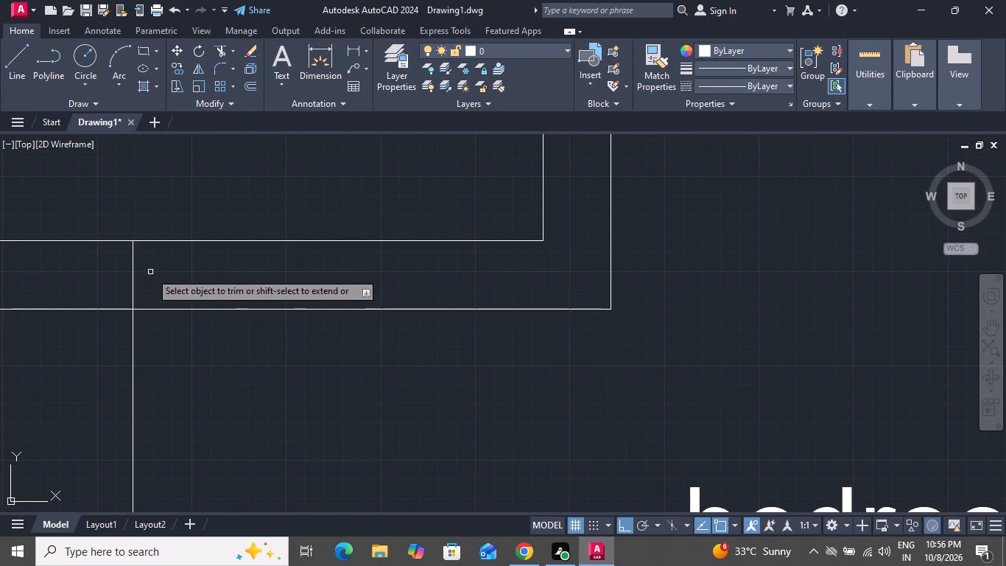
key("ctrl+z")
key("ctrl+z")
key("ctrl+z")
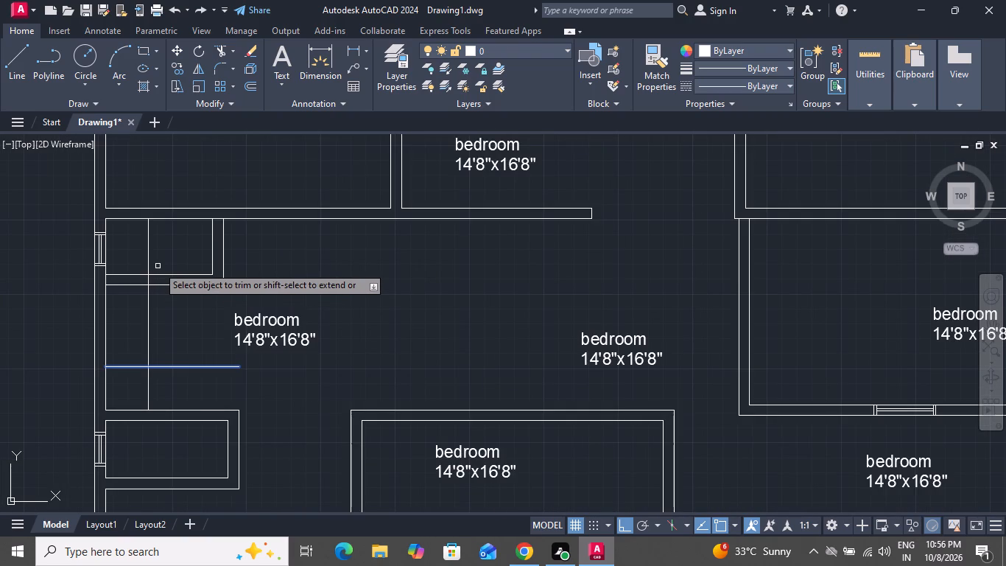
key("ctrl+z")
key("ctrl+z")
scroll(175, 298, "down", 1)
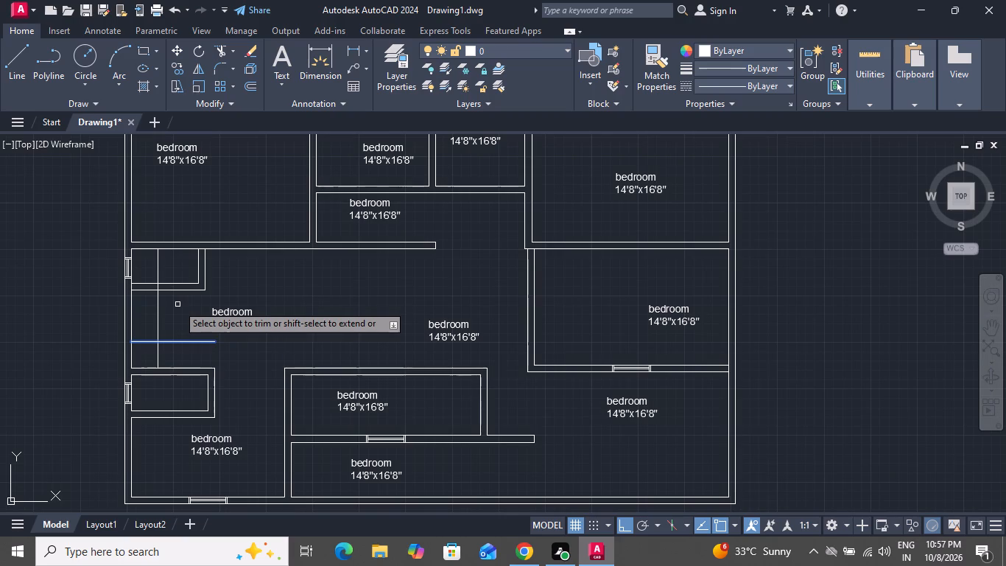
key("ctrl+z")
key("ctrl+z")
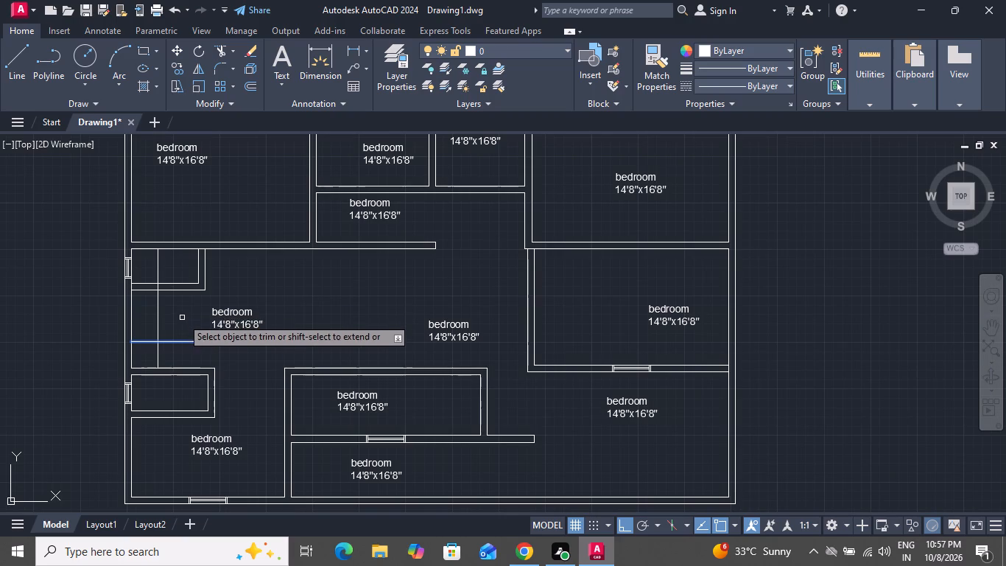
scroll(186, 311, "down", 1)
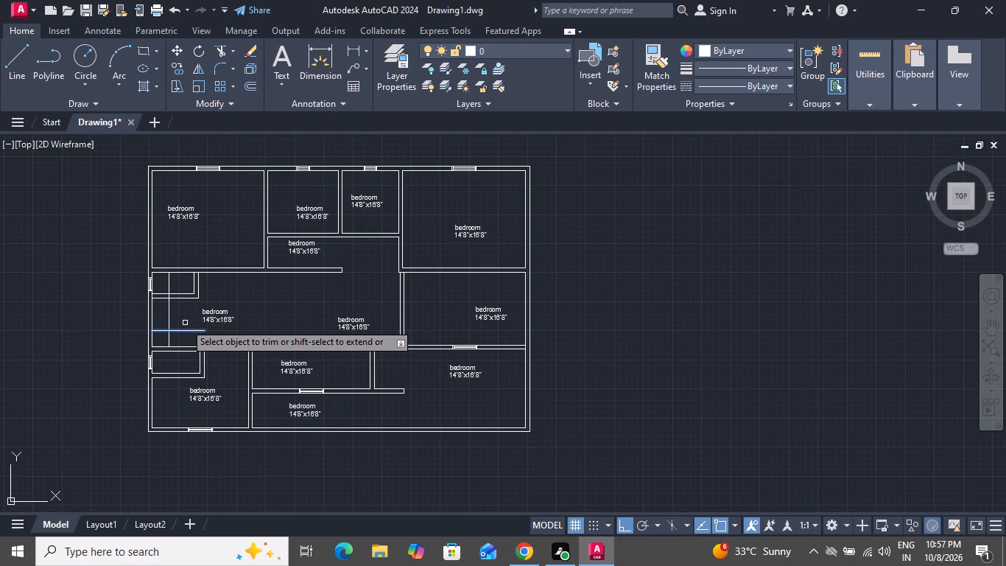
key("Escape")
Draw a vertical line from the lower small room's upper-right corner to the end of the horizontal 3' offset line.
scroll(177, 318, "up", 1)
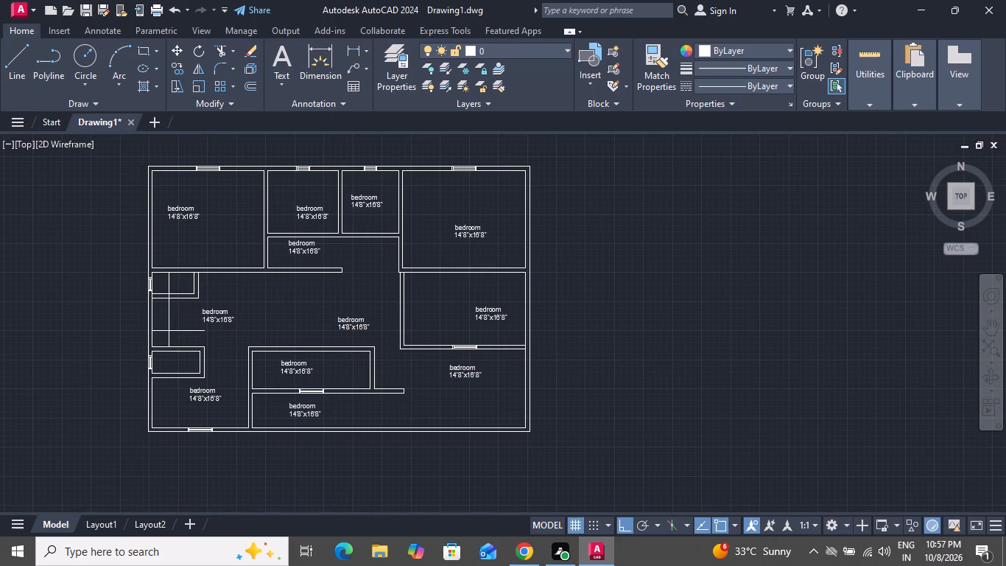
scroll(177, 318, "up", 1)
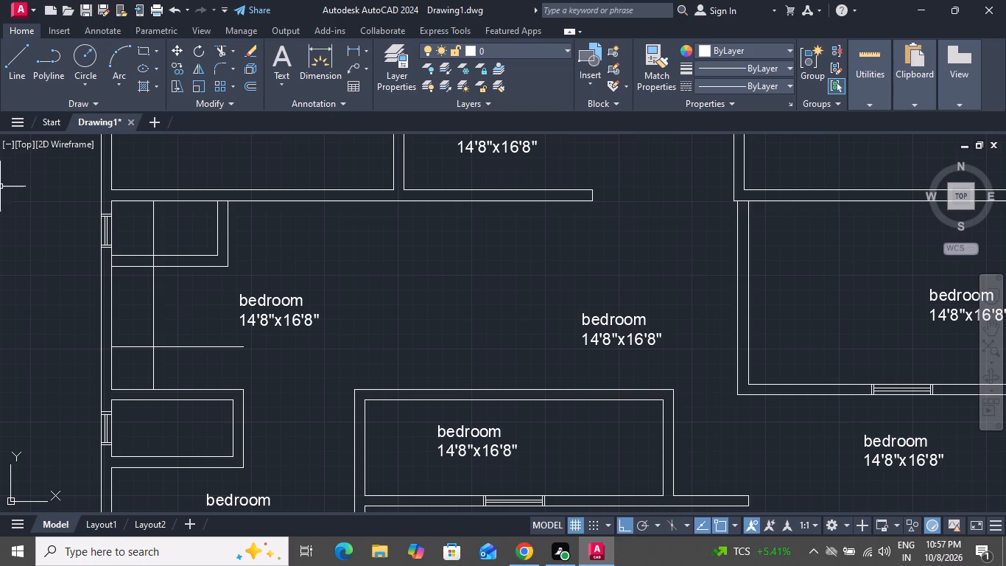
left_click_drag(15, 66, 29, 77)
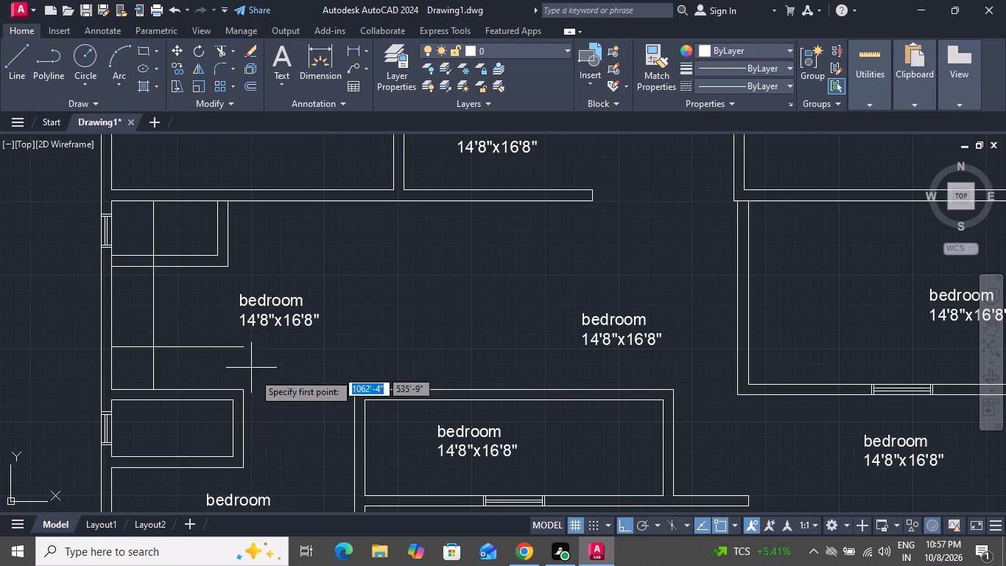
left_click(241, 390)
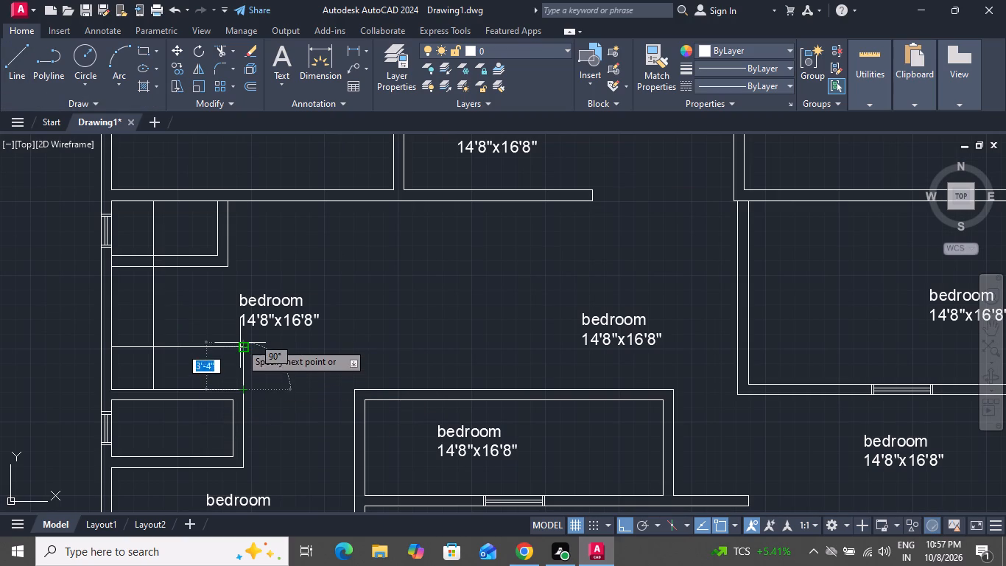
left_click(240, 343)
right_click(240, 342)
left_click(262, 367)
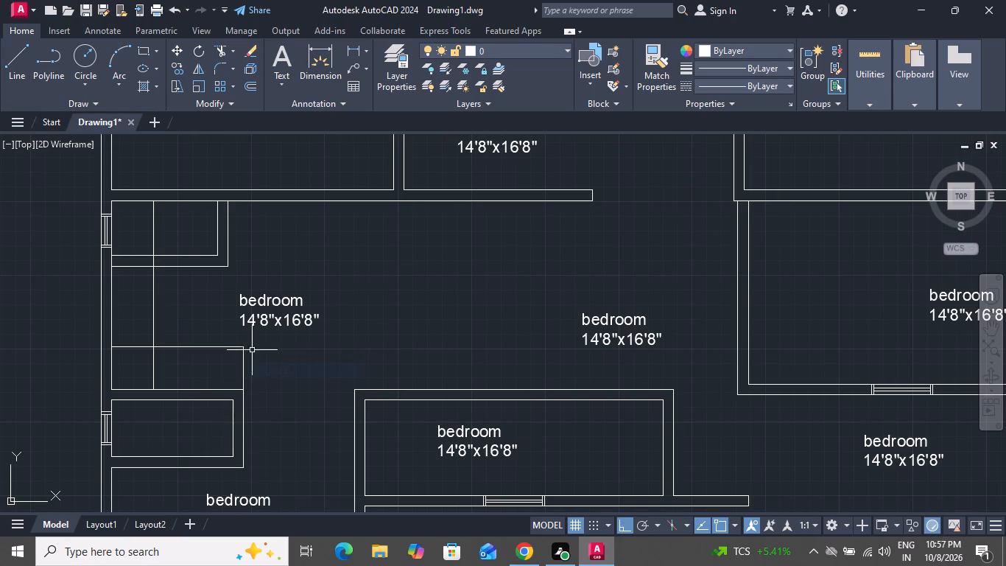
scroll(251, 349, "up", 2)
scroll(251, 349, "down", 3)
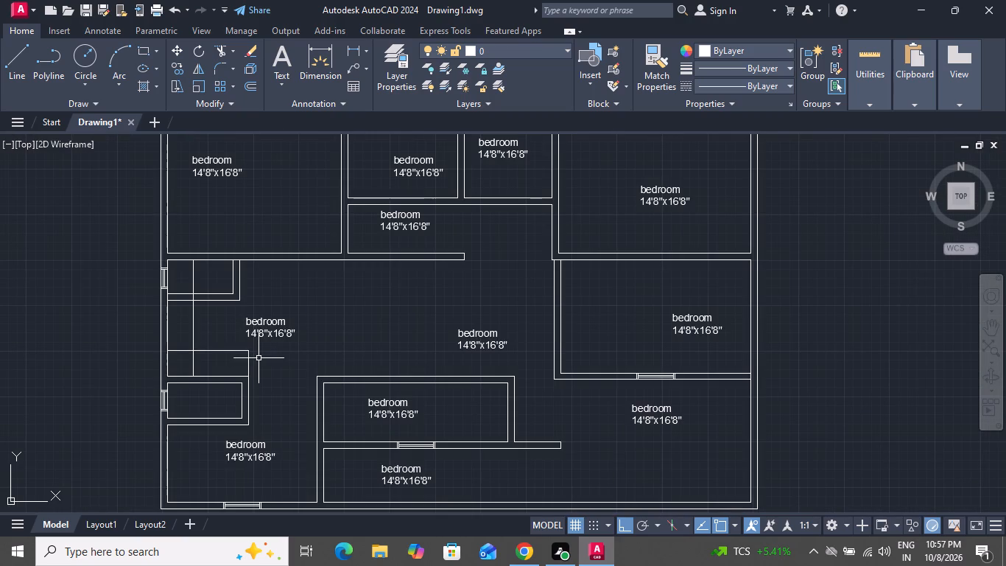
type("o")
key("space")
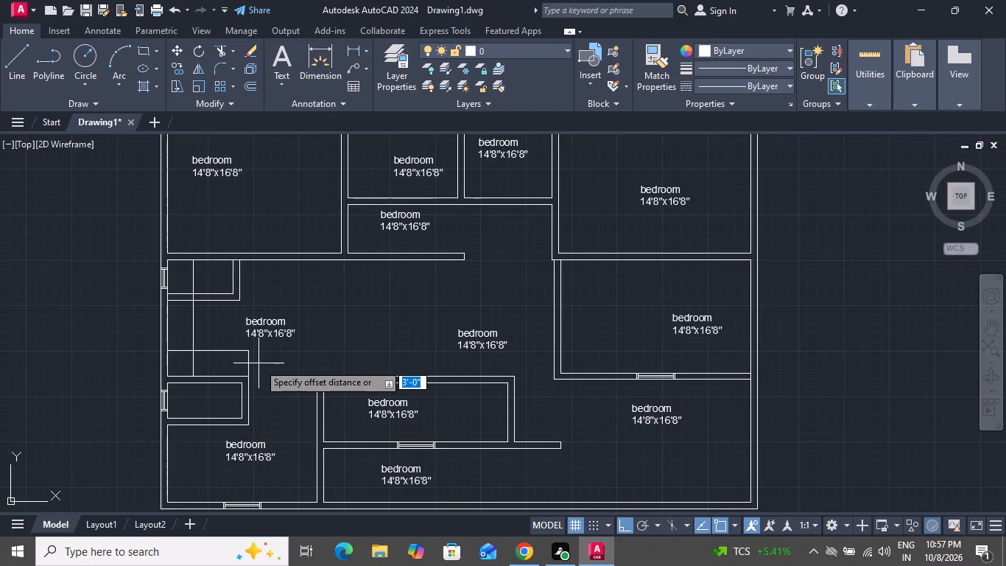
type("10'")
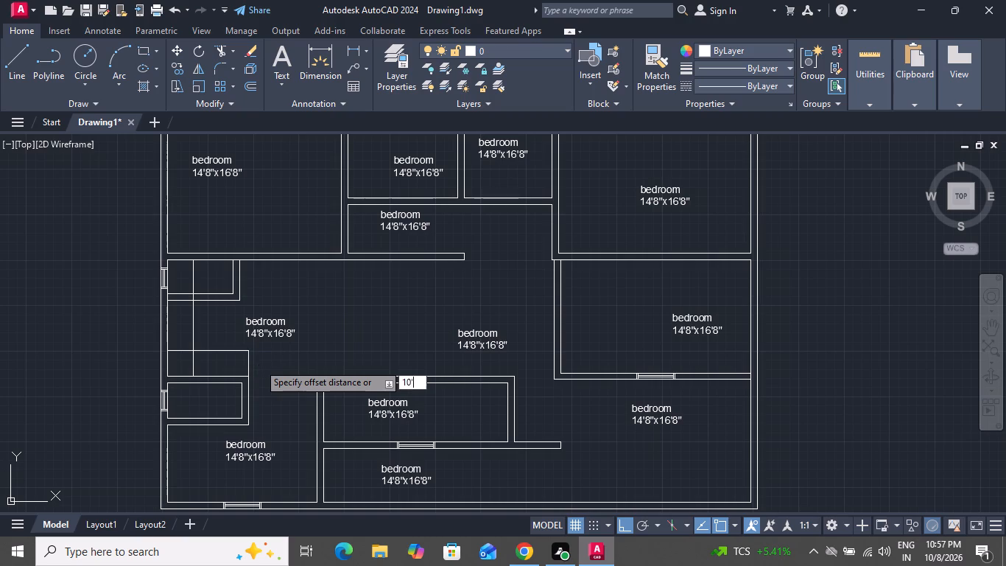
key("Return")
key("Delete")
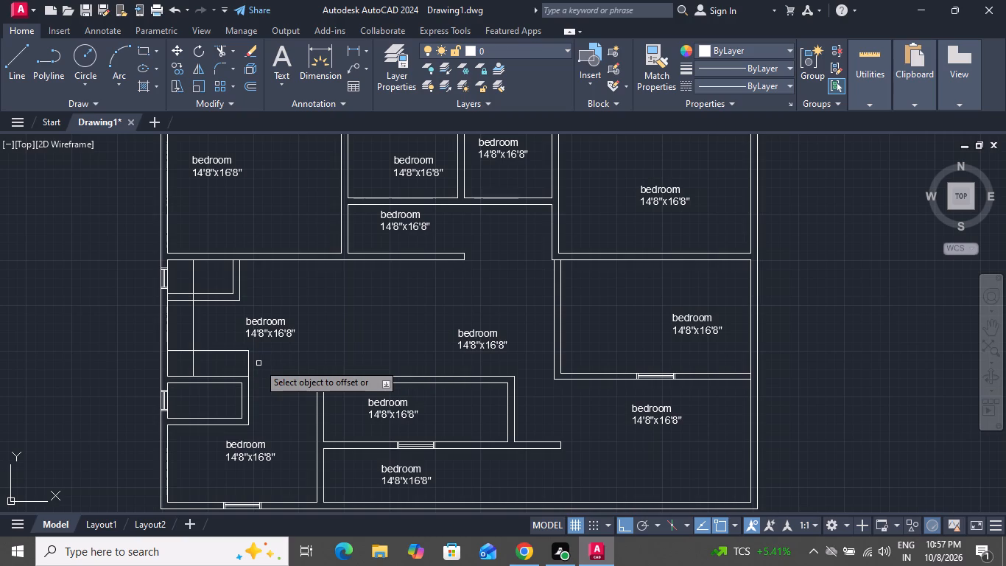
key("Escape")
Offset the lower flight's right-hand vertical edge inward by 10" three times to form its tread lines.
type("o")
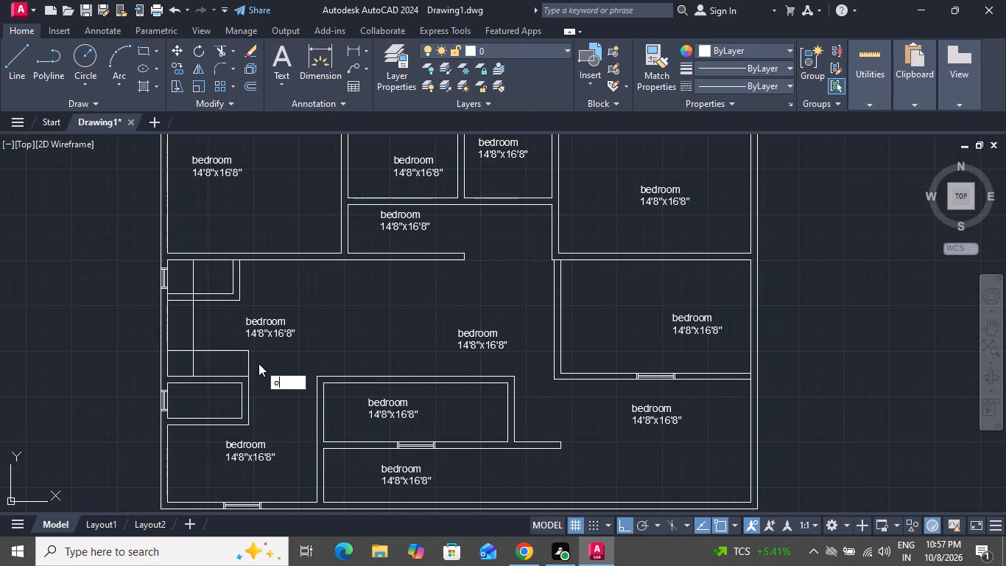
key("space")
type("10")
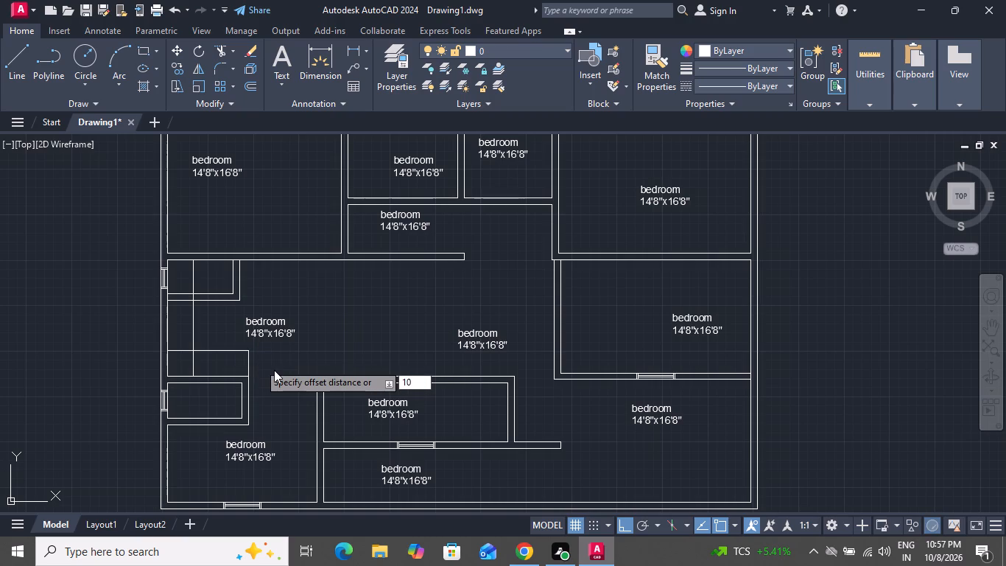
key("shift+quotedbl")
key("Return")
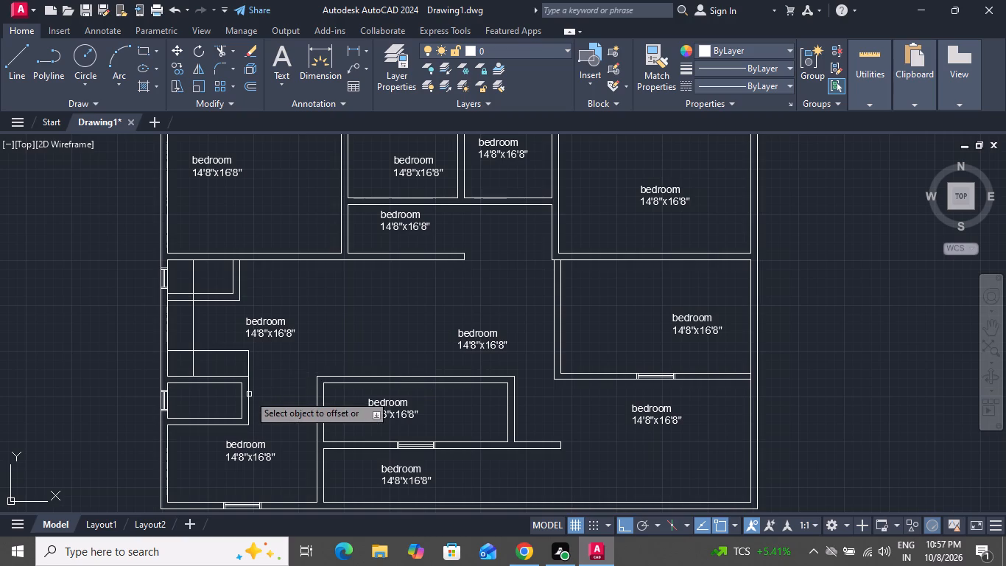
scroll(277, 444, "down", 1)
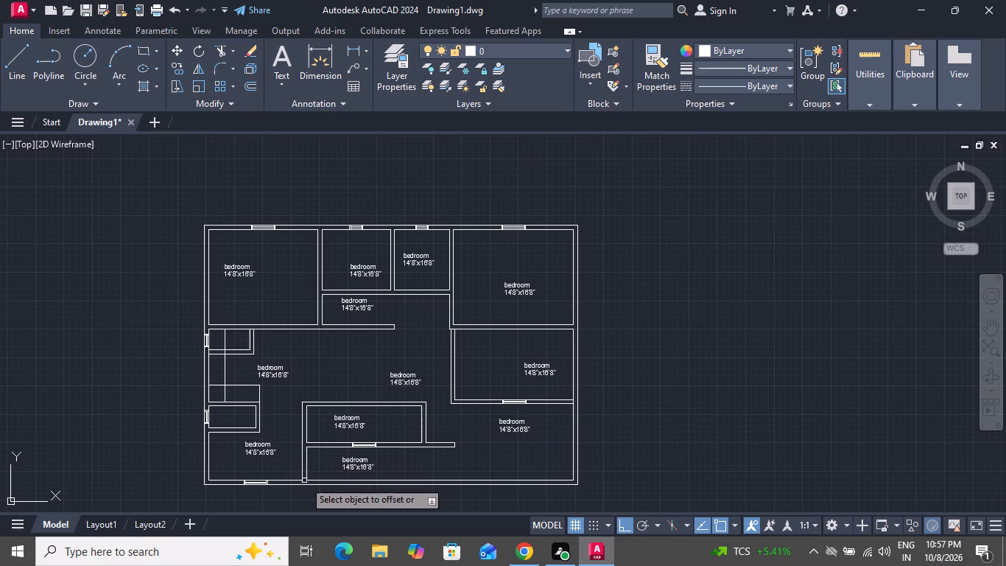
scroll(307, 462, "down", 2)
scroll(276, 449, "up", 4)
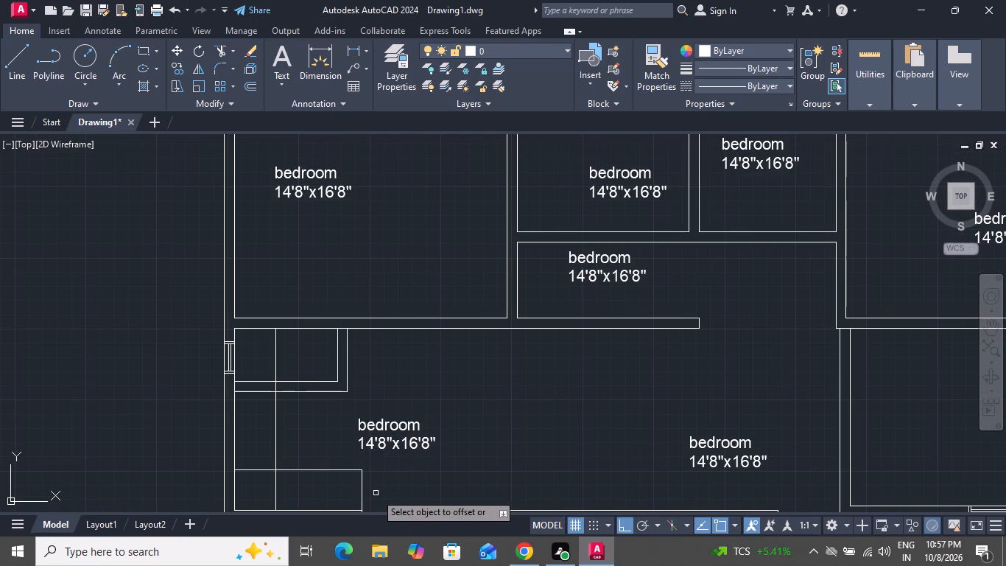
left_click(362, 496)
left_click(339, 496)
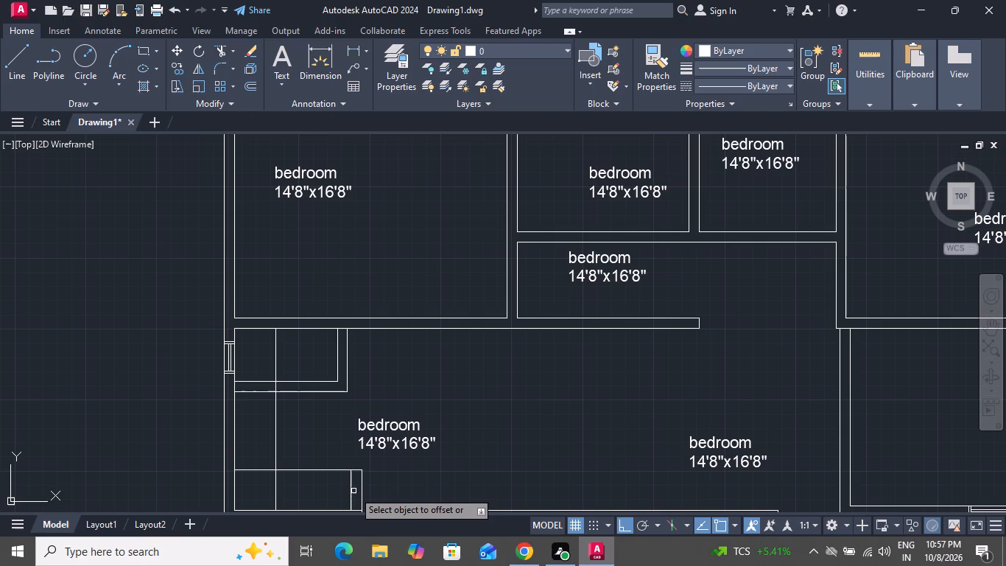
left_click(352, 494)
left_click(290, 491)
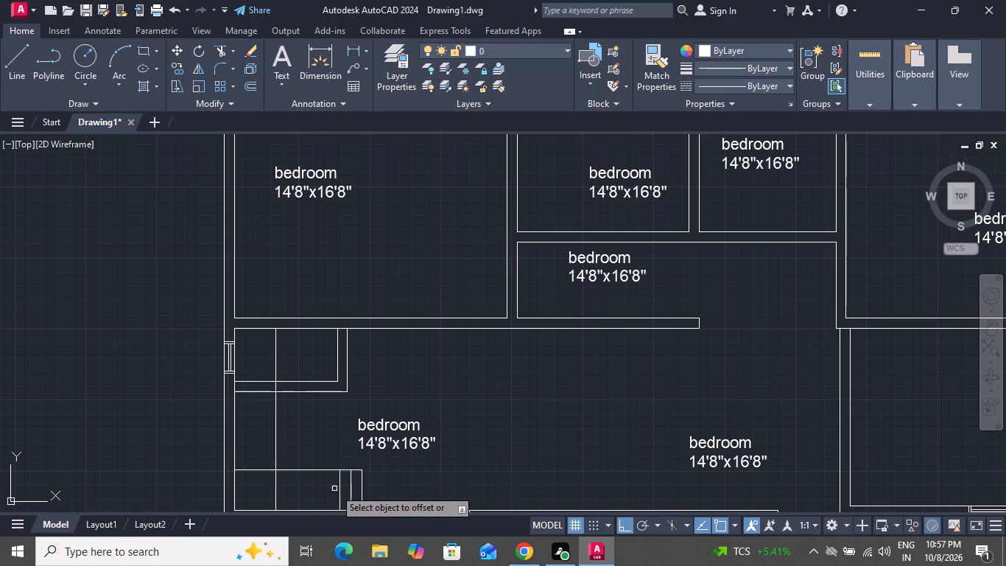
left_click(340, 486)
left_click(321, 490)
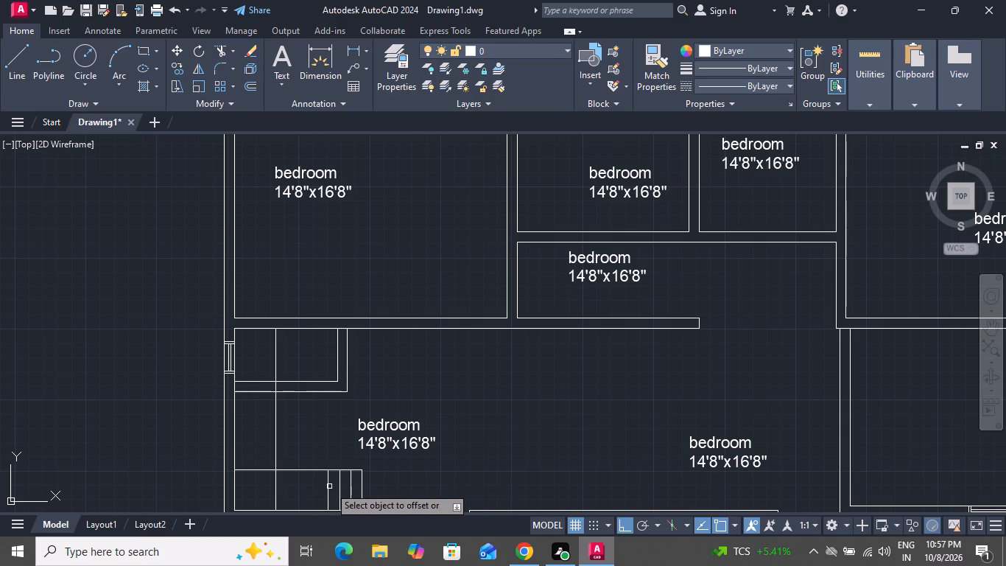
Offset the lower flight's top horizontal line upward six times at 10" spacing, up to just below the upper small room.
left_click(251, 471)
left_click(253, 444)
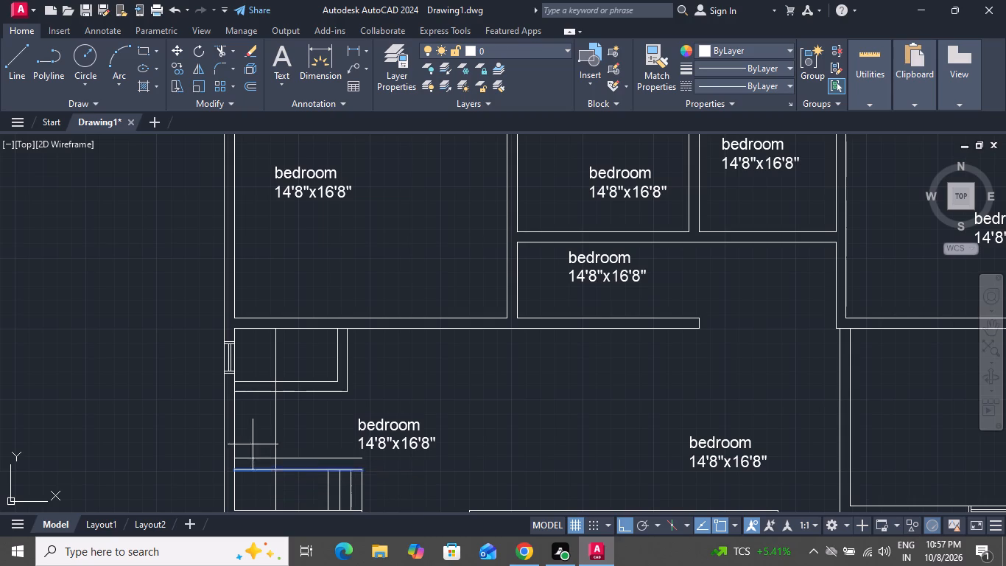
left_click(255, 459)
left_click(254, 433)
left_click(254, 450)
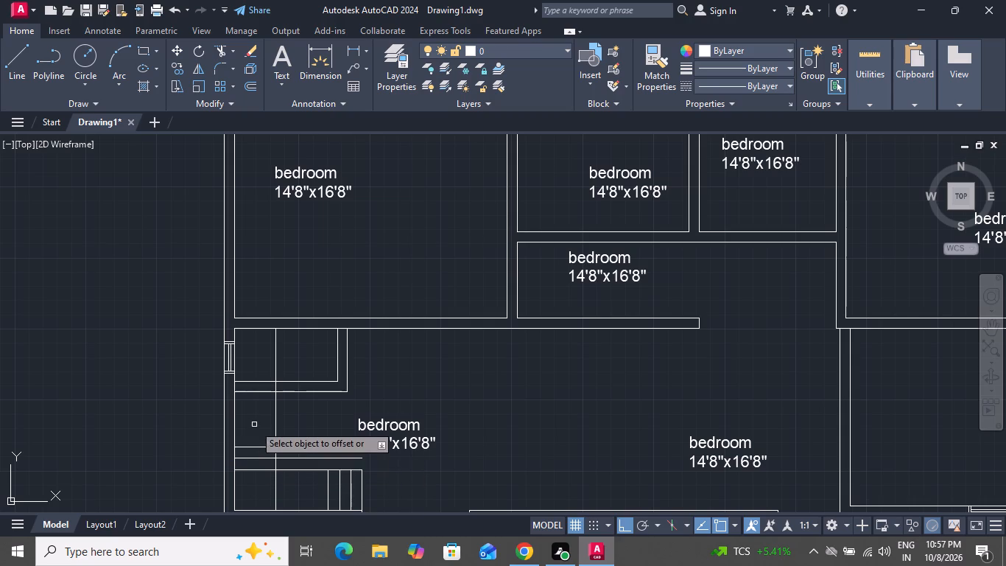
left_click(254, 424)
left_click(255, 446)
left_click(256, 413)
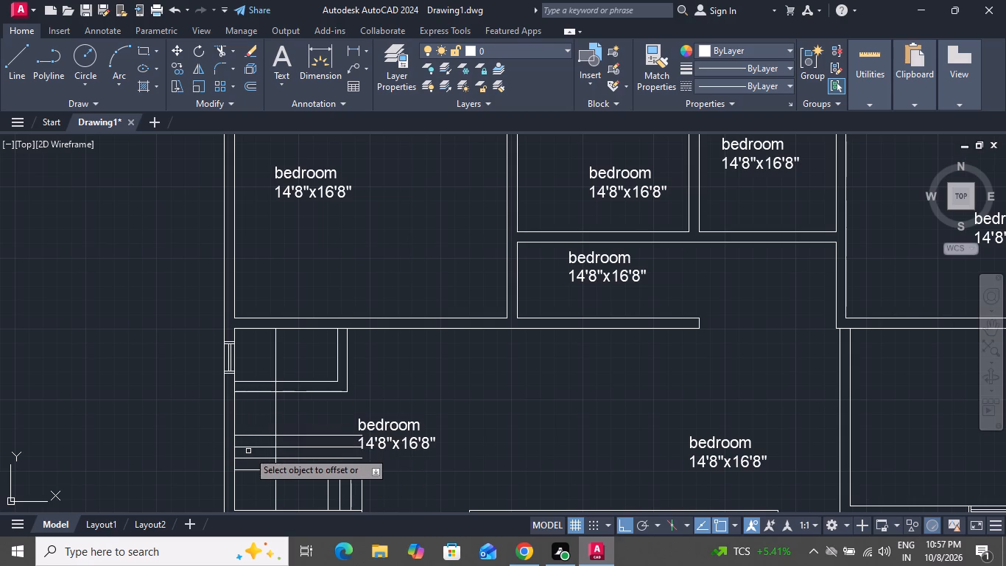
scroll(253, 453, "up", 1)
left_click(253, 424)
left_click(264, 392)
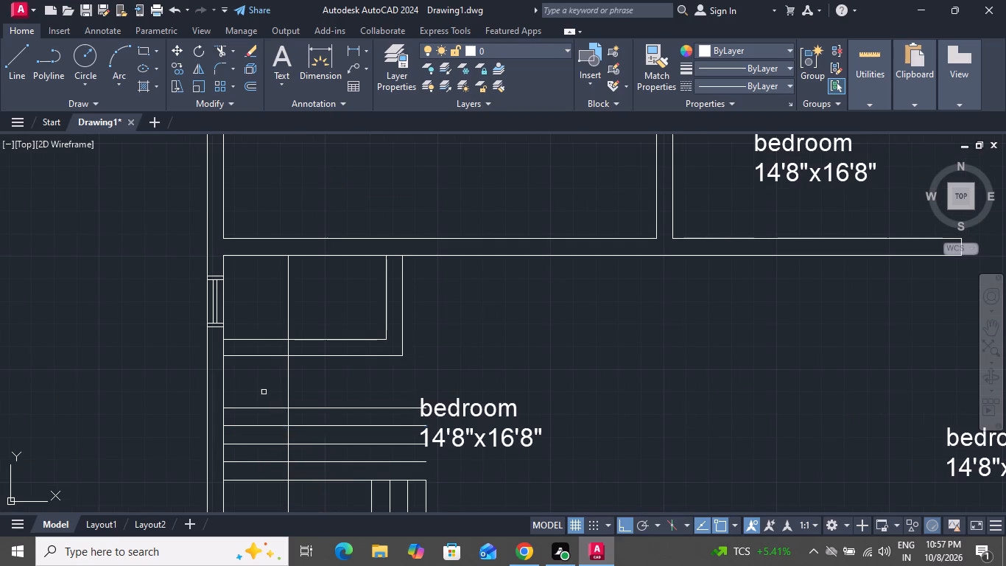
left_click(265, 407)
left_click(269, 383)
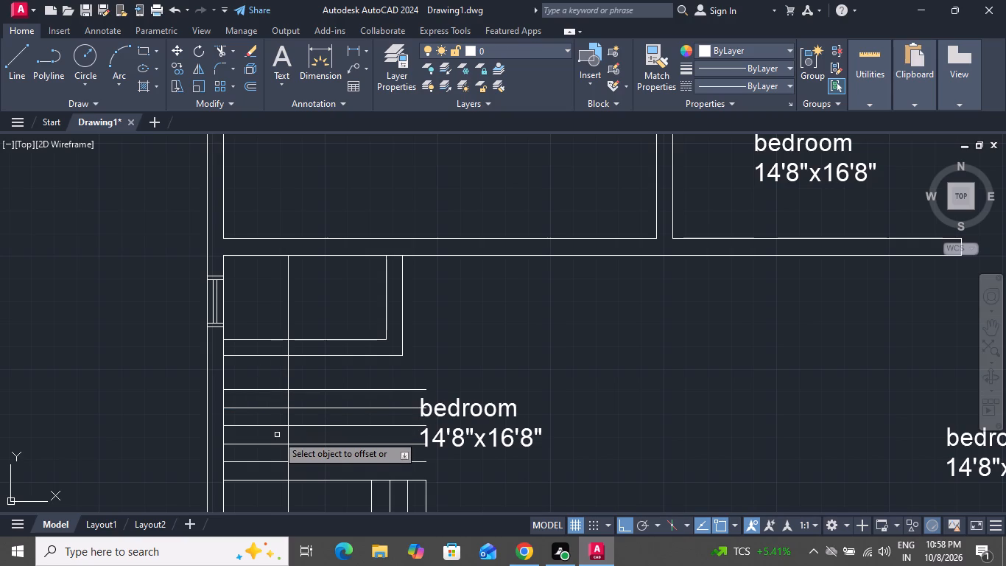
left_click(275, 391)
left_click(270, 358)
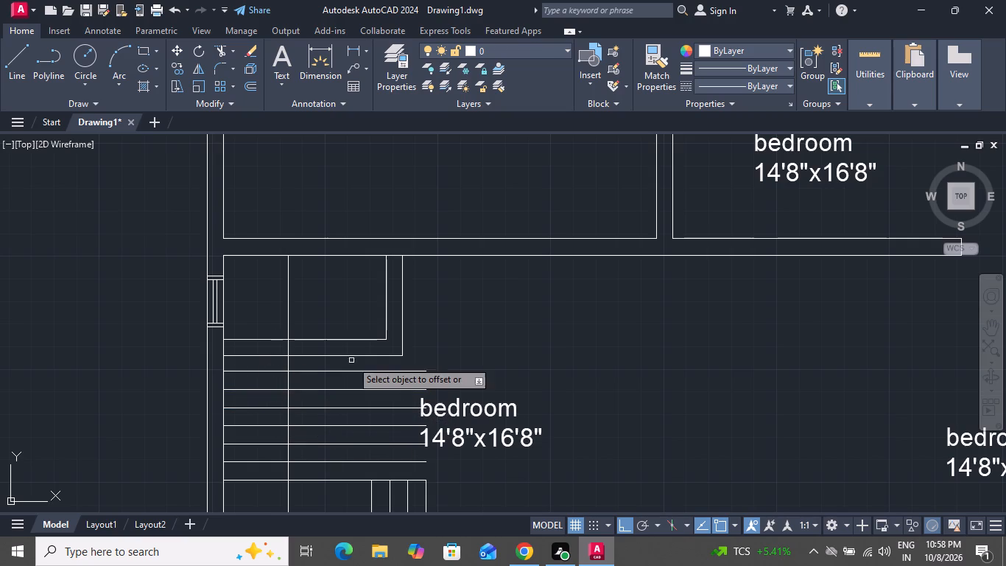
Offset the upper small room's outer right wall line six times to the right at 10" spacing and end the Offset command.
left_click(402, 295)
left_click(450, 296)
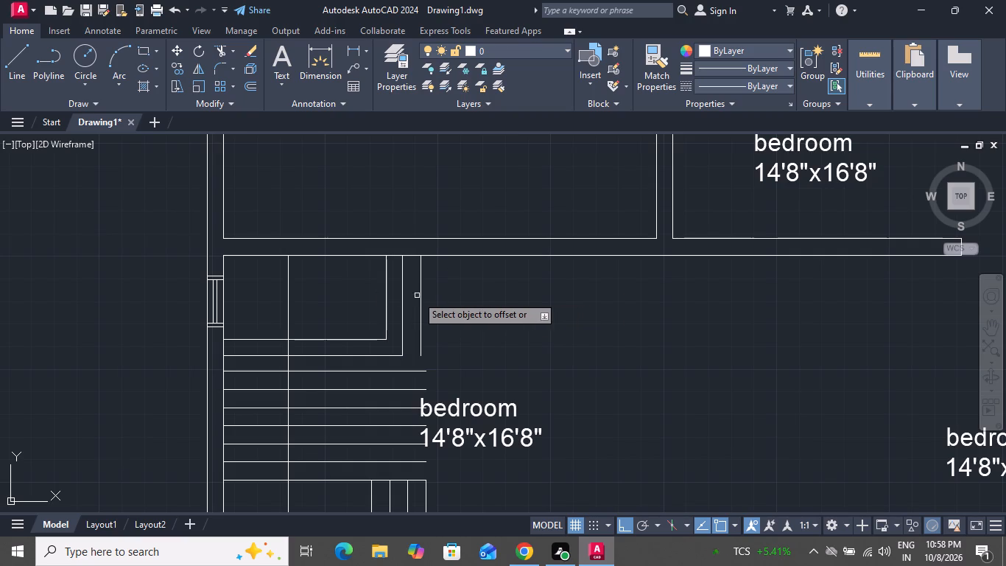
left_click(422, 299)
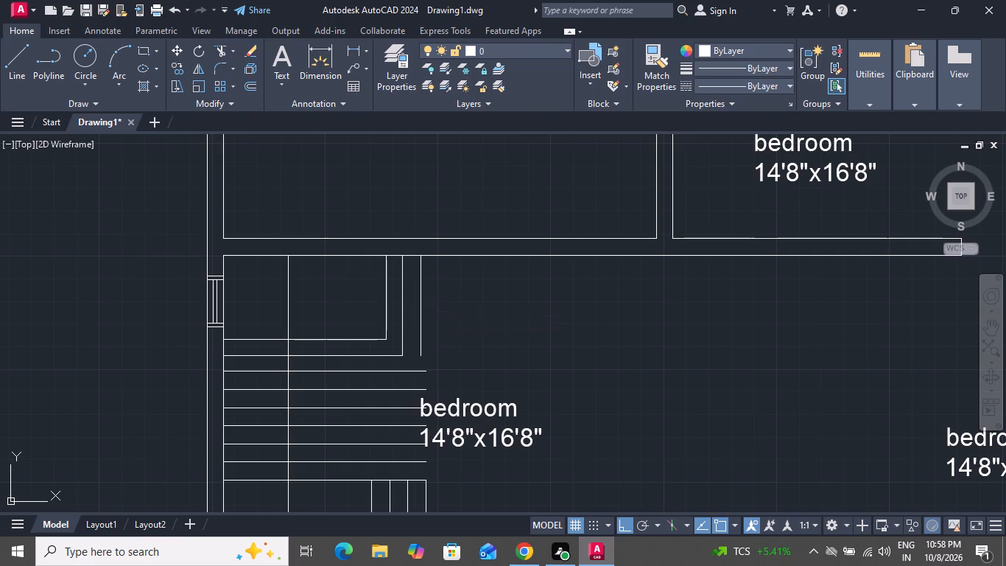
left_click(470, 296)
left_click(440, 301)
left_click(481, 298)
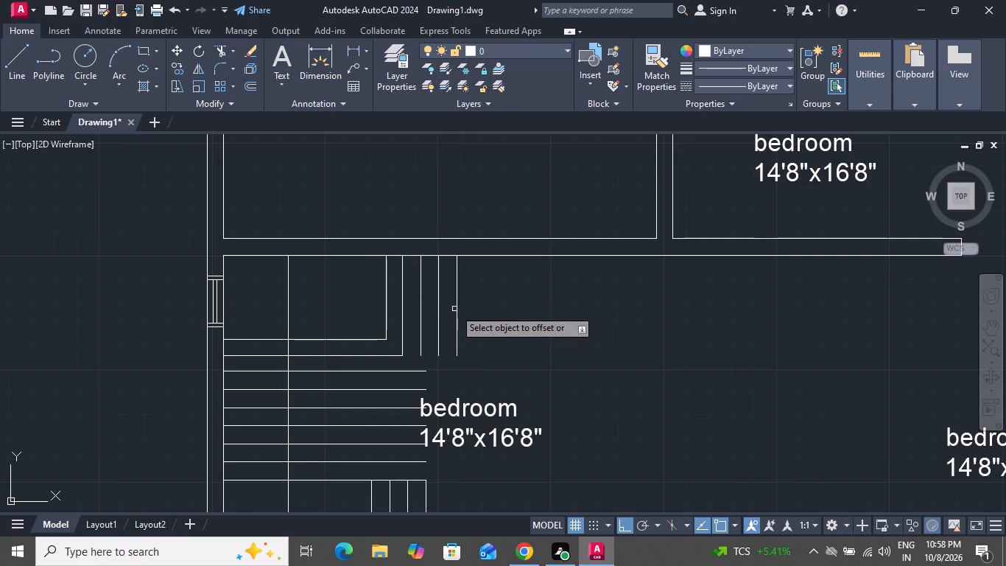
left_click(454, 309)
left_click(507, 317)
left_click(478, 314)
left_click(517, 319)
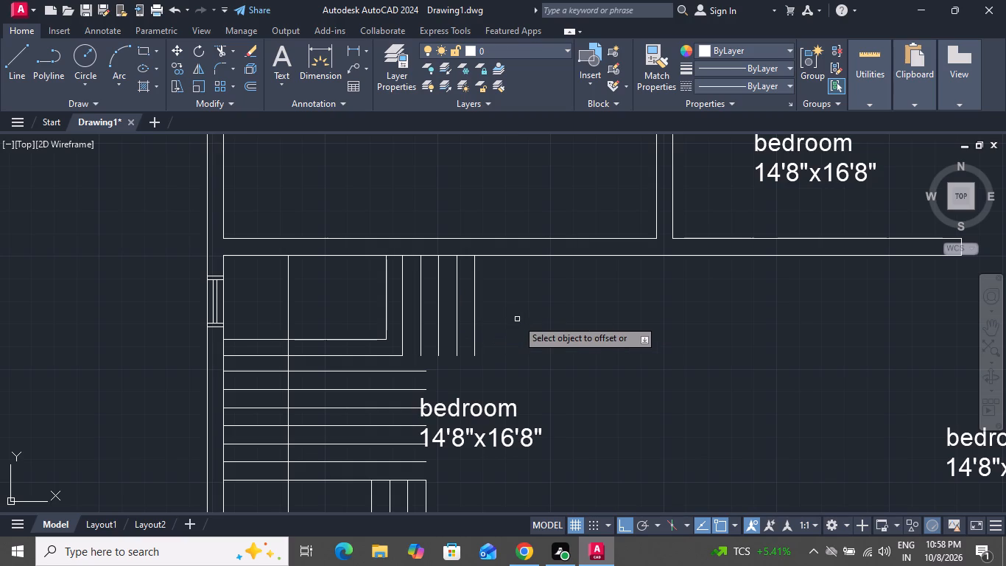
left_click(476, 316)
left_click(556, 319)
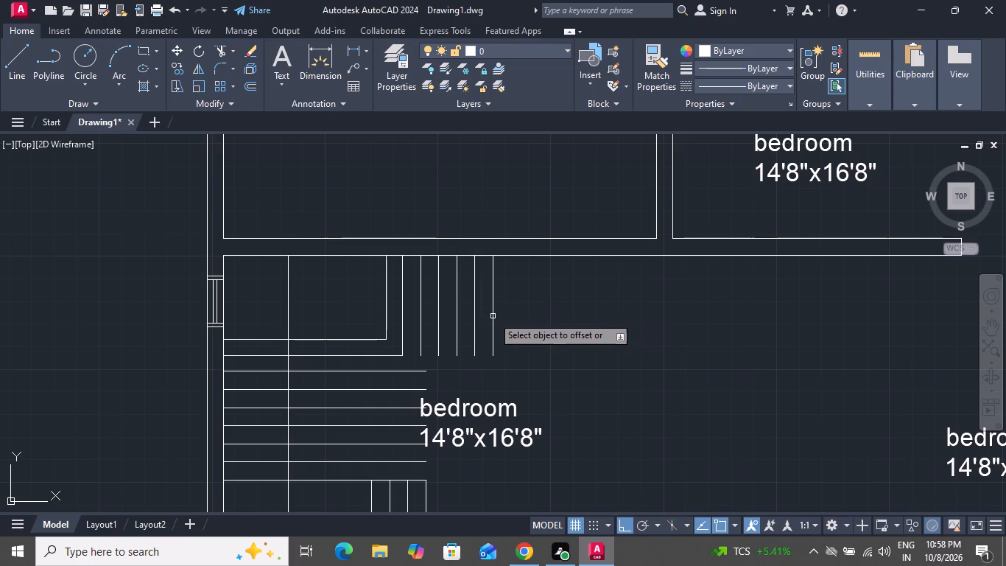
left_click(493, 316)
left_click(549, 313)
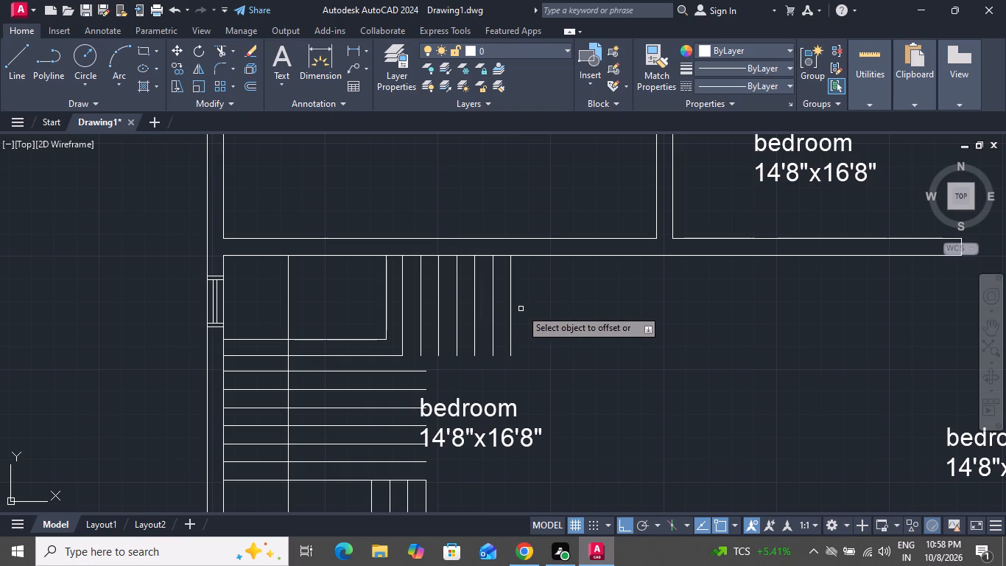
right_click(524, 310)
left_click(549, 330)
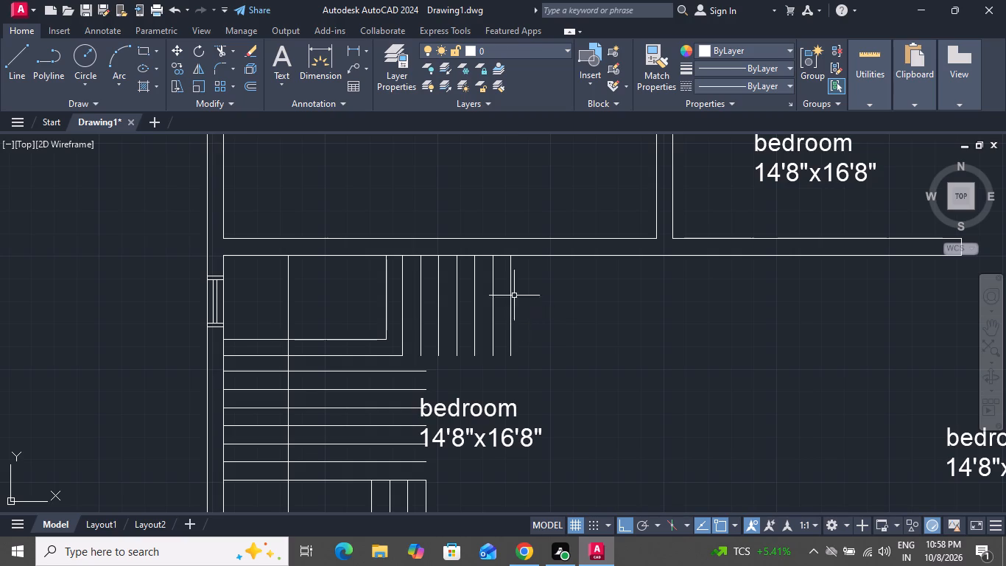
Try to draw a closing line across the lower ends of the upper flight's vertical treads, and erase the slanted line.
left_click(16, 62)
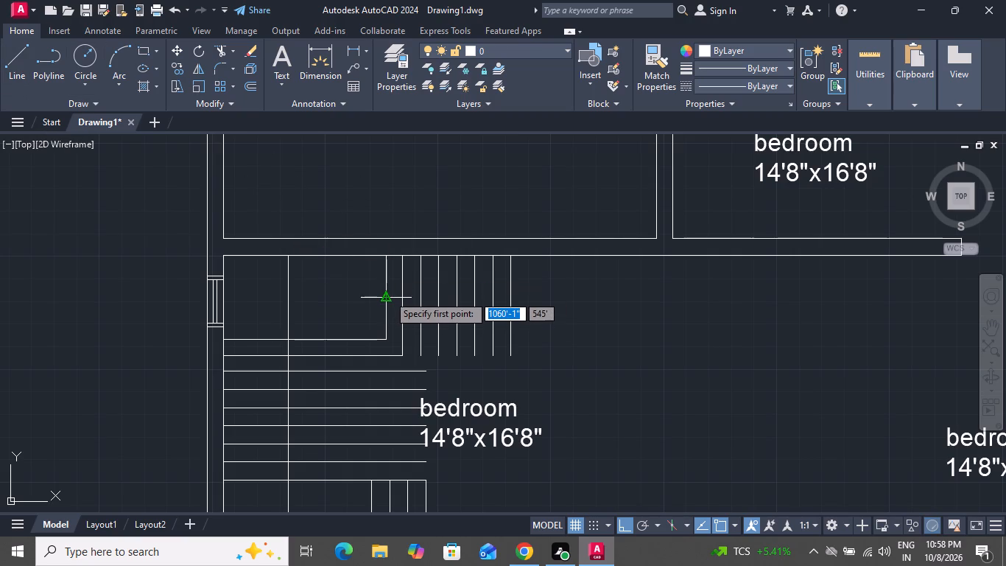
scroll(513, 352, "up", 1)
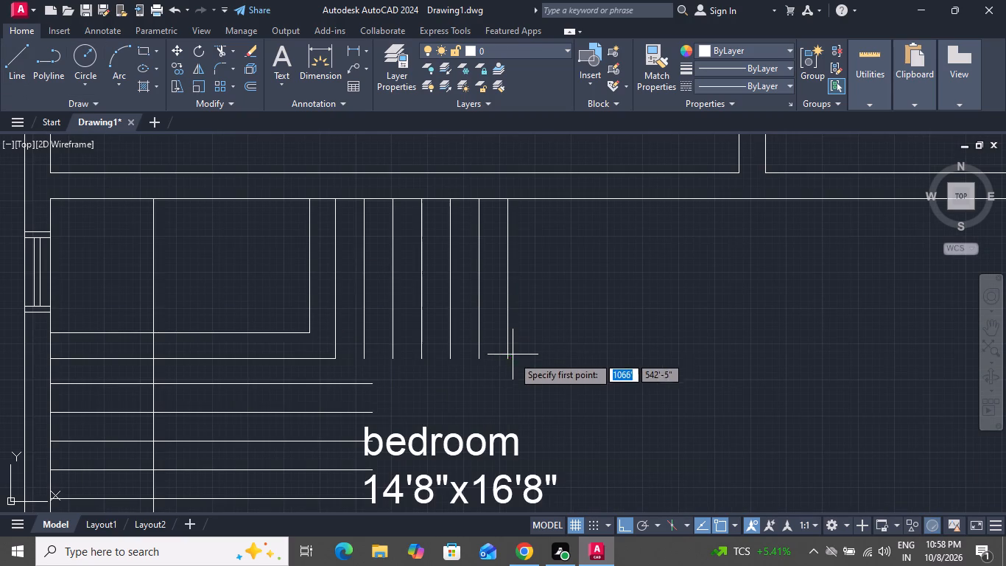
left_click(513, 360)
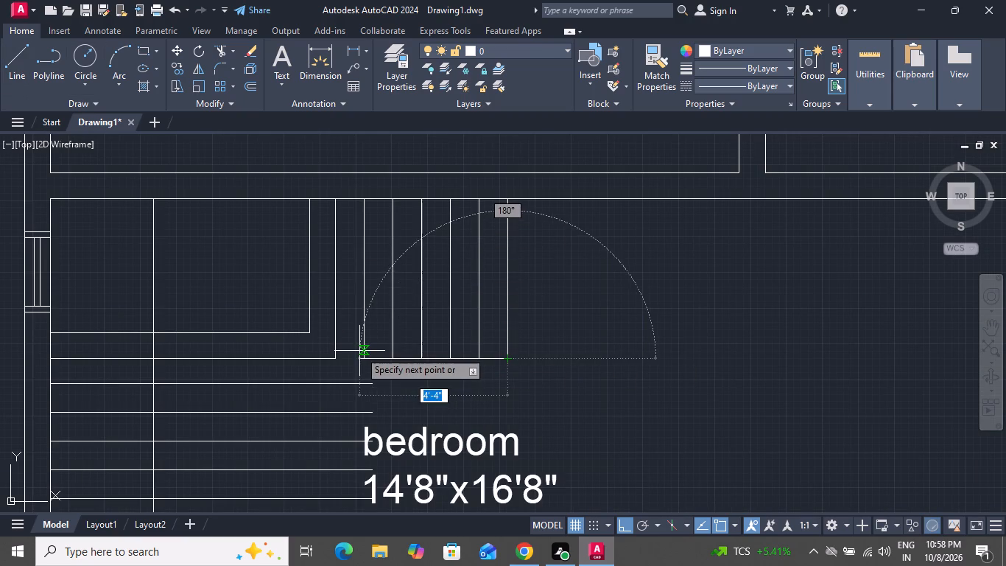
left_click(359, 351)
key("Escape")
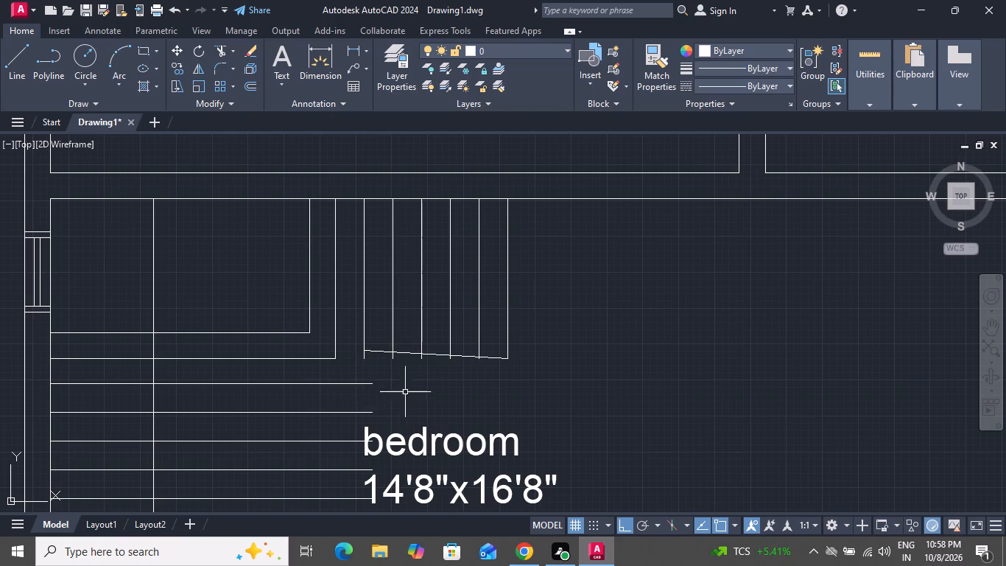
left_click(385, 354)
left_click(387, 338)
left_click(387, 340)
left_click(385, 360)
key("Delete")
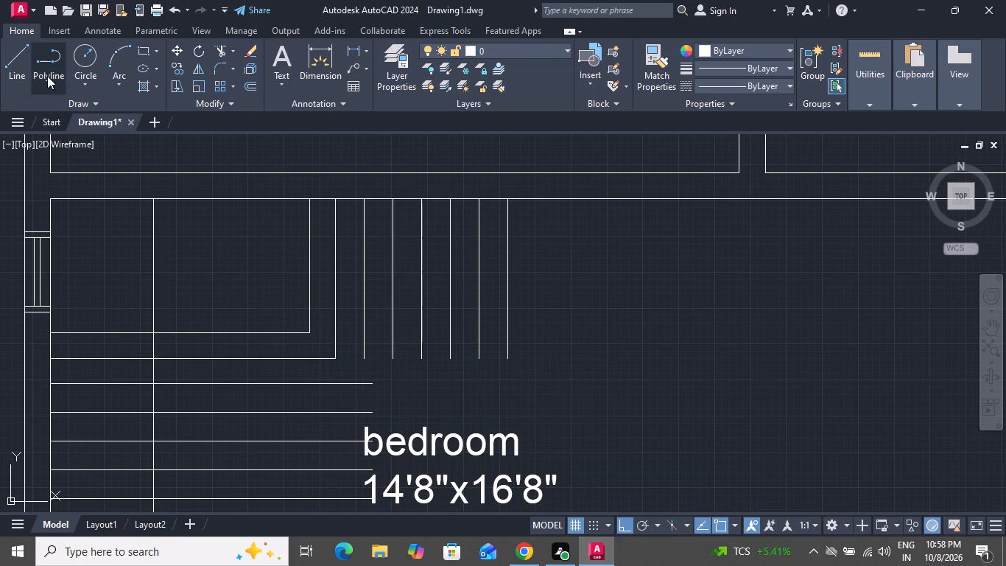
Draw a line from the upper flight's rightmost tread end left to its first offset tread, and down to the lower flight's top line.
left_click(18, 58)
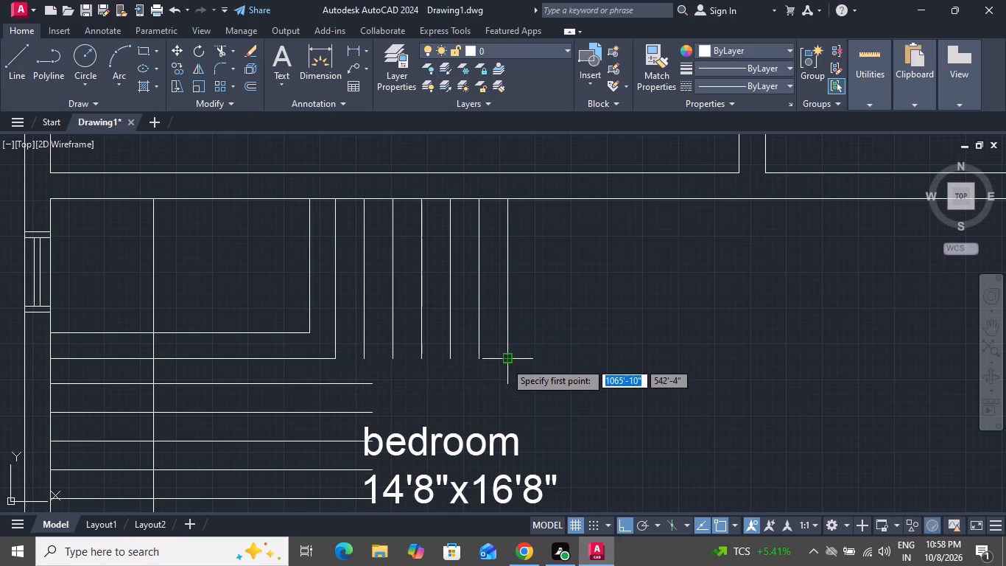
left_click(505, 357)
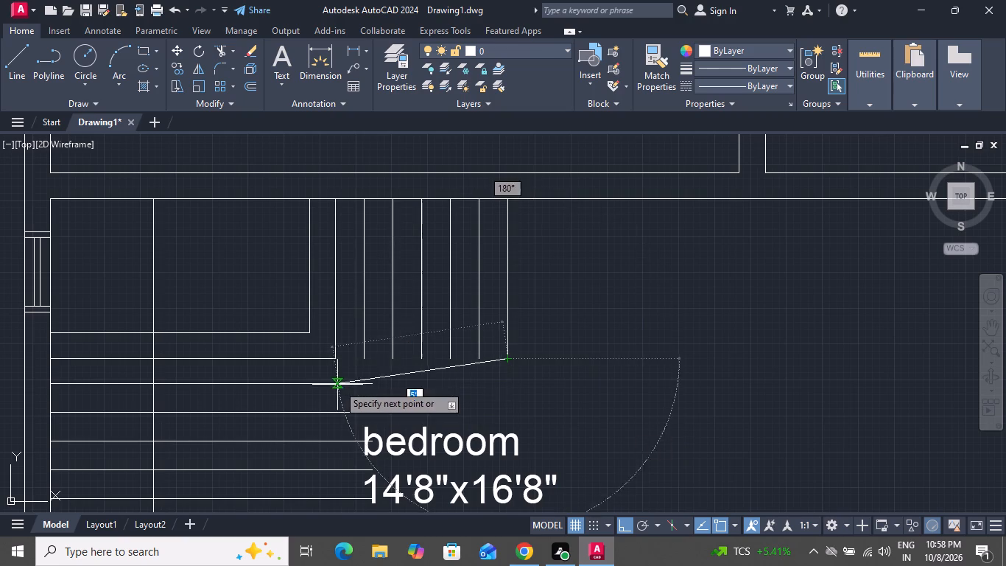
left_click(366, 357)
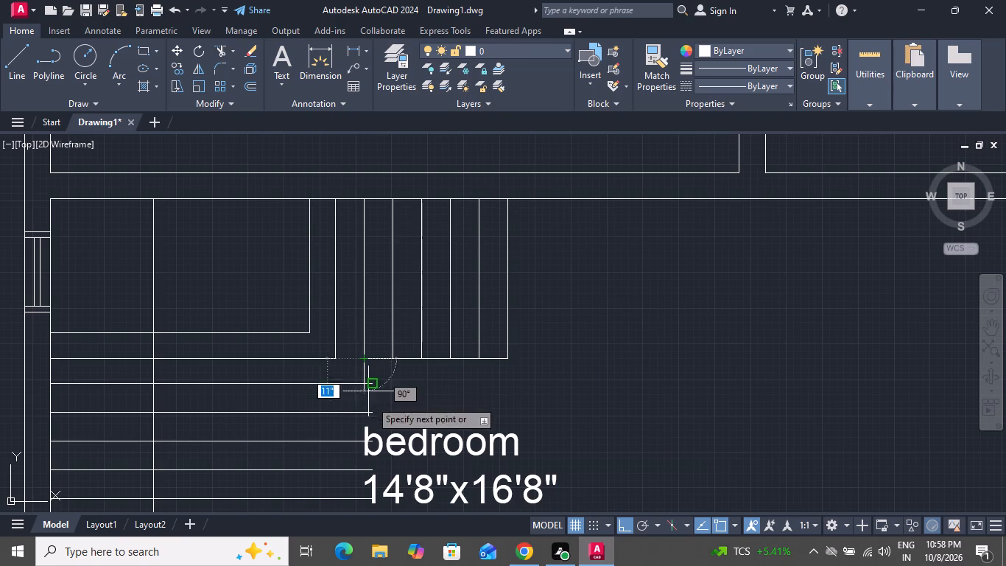
scroll(372, 408, "down", 4)
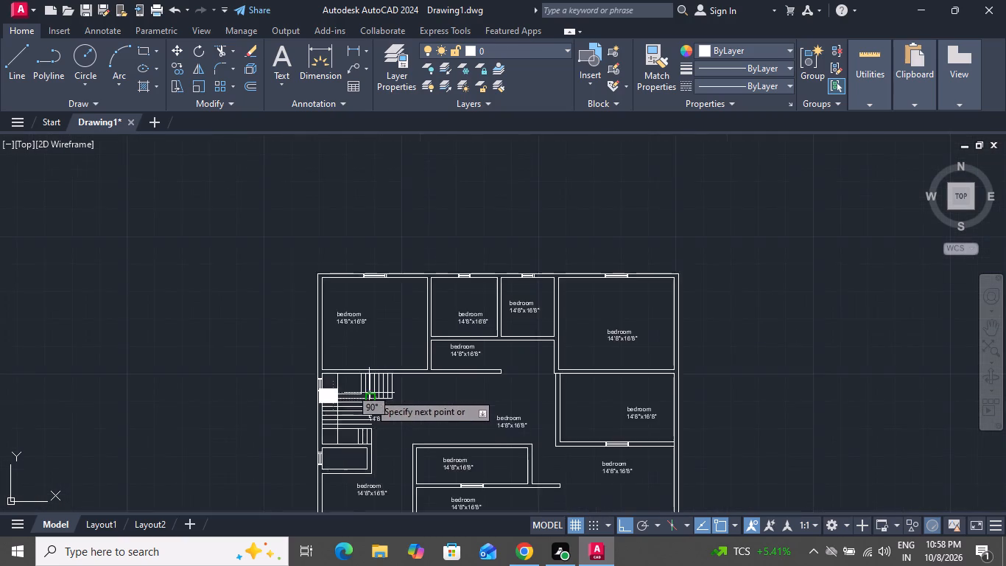
scroll(369, 404, "down", 1)
scroll(376, 427, "up", 2)
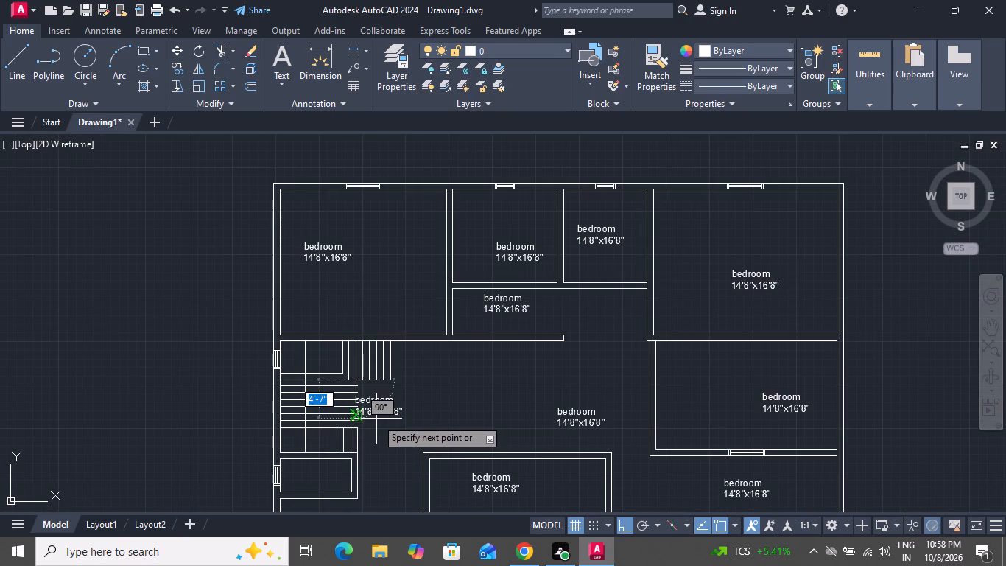
scroll(379, 422, "up", 2)
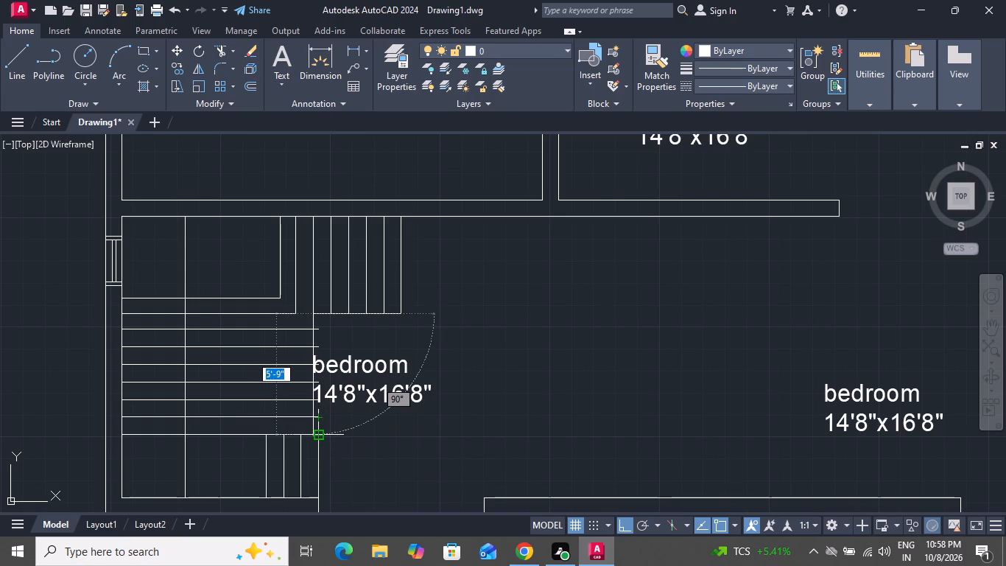
left_click(312, 431)
right_click(316, 430)
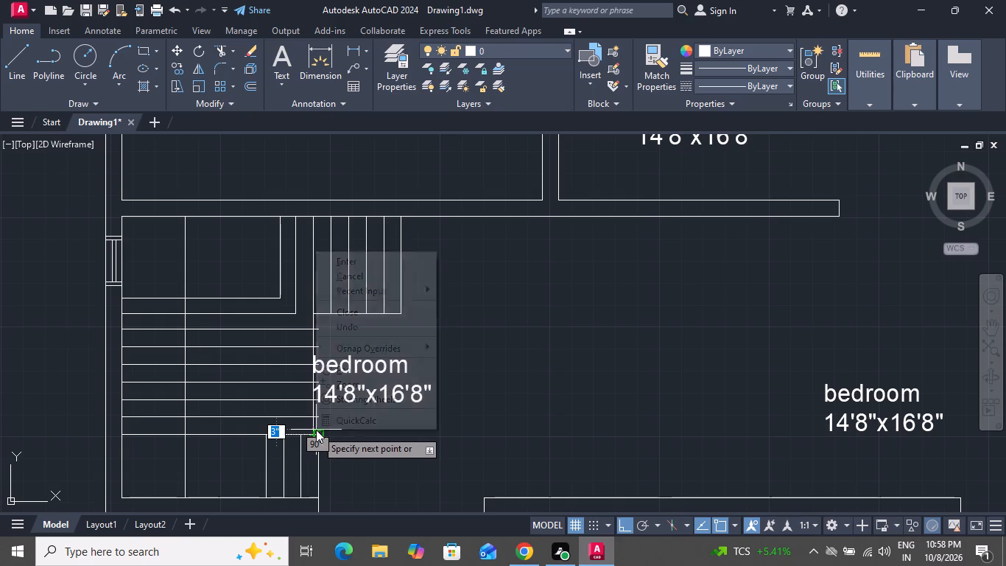
left_click(365, 265)
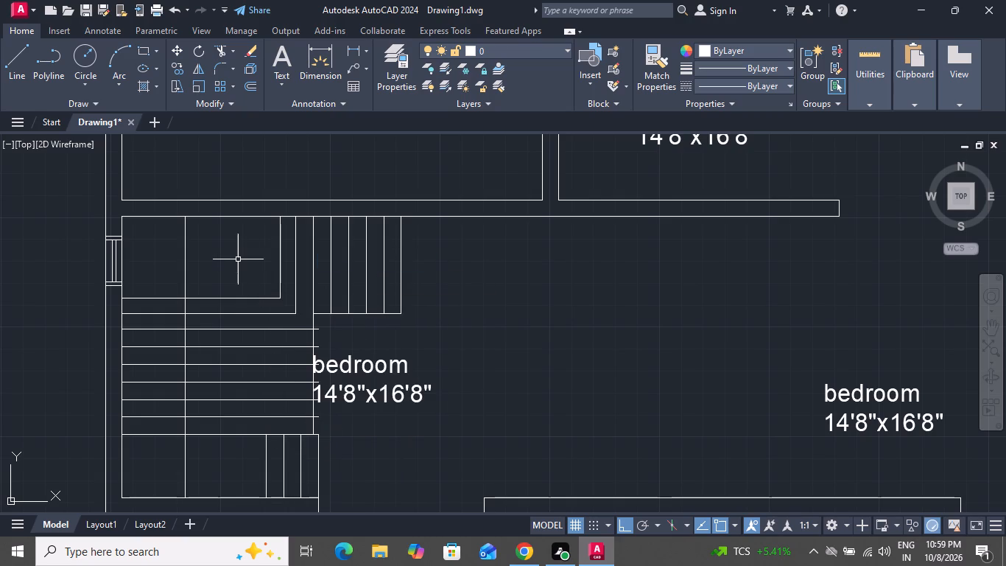
Trim the long vertical line inside the upper small room and the lower flight, together with the lower flight's leftmost vertical tread.
type("tr")
key("space")
key("space")
left_click(219, 254)
left_click(175, 258)
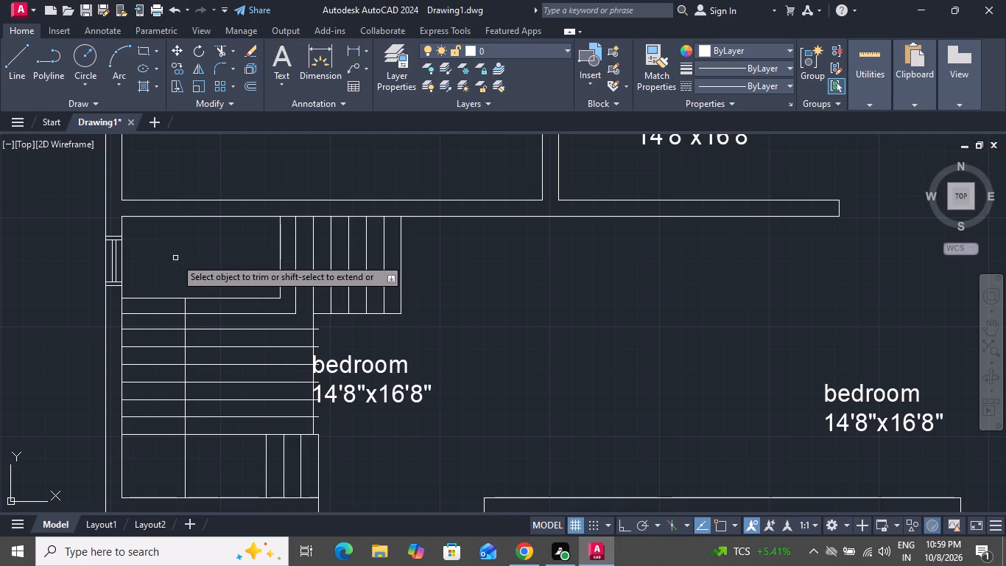
left_click(167, 463)
left_click(273, 449)
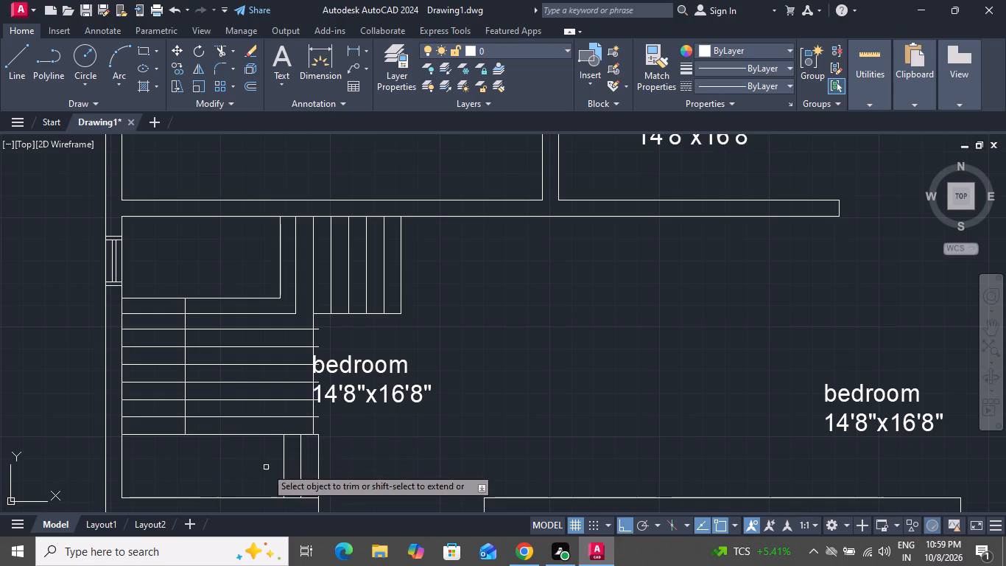
Trim the overhanging ends of the six horizontal treads back to the vertical line at the stair's outer edge, and end Trim.
scroll(322, 410, "up", 2)
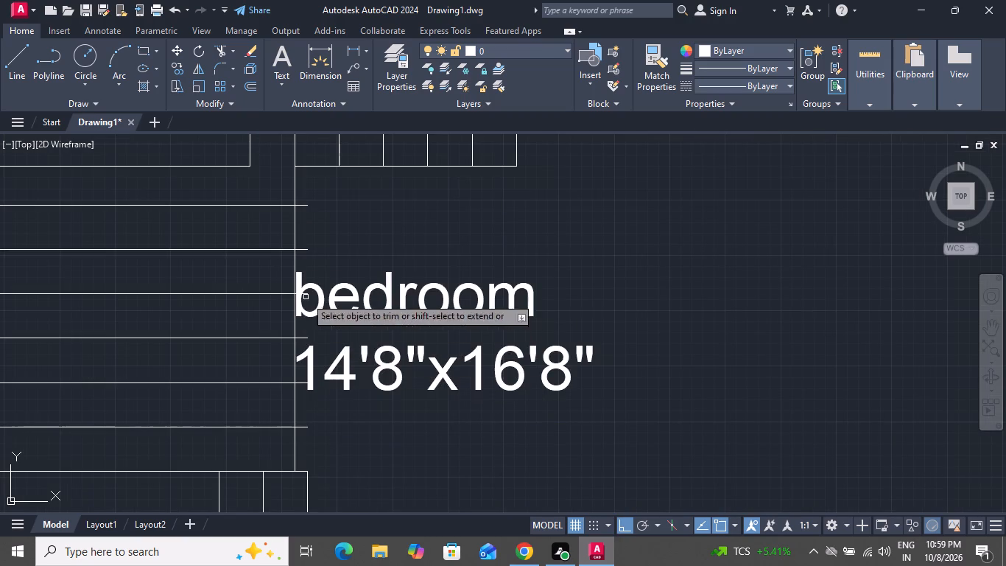
left_click(302, 196)
left_click(308, 259)
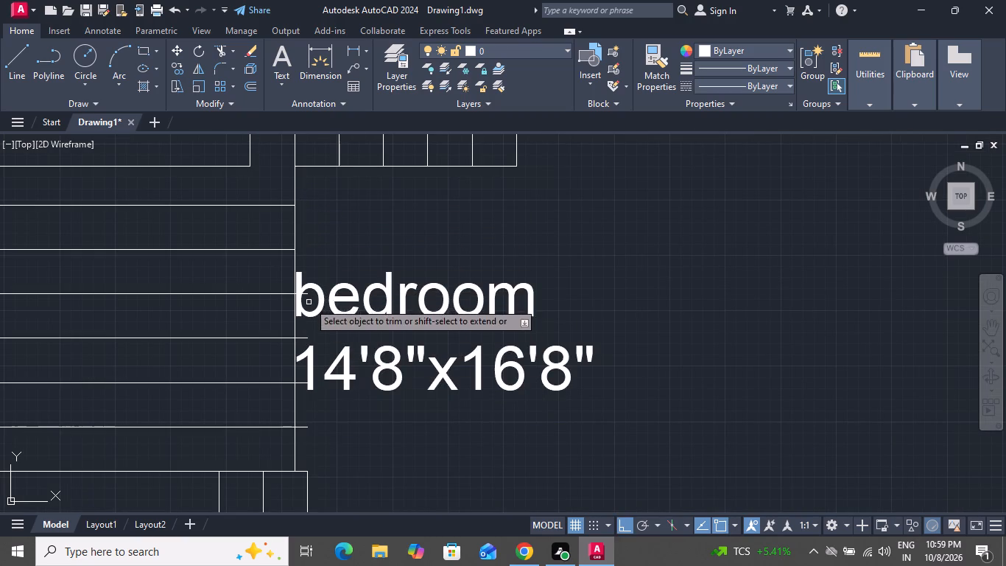
scroll(298, 288, "up", 3)
left_click(309, 300)
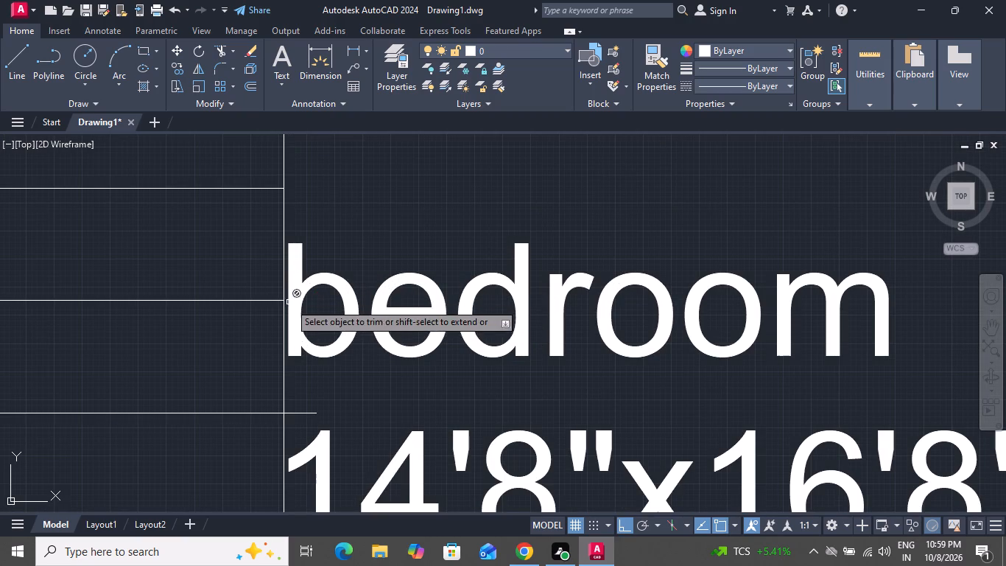
left_click(306, 388)
left_click(308, 424)
scroll(330, 296, "down", 3)
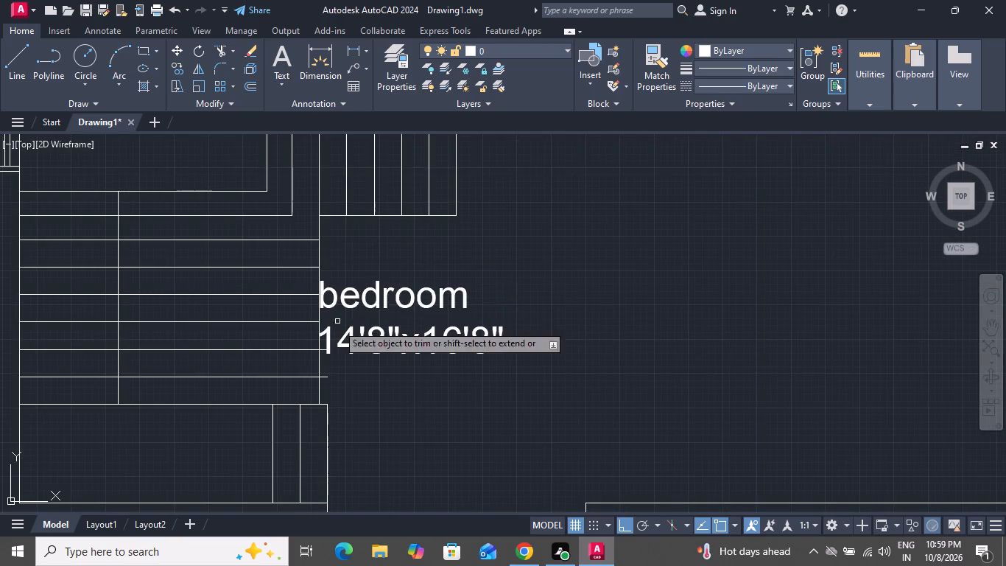
scroll(330, 361, "up", 4)
left_click(308, 315)
left_click(311, 389)
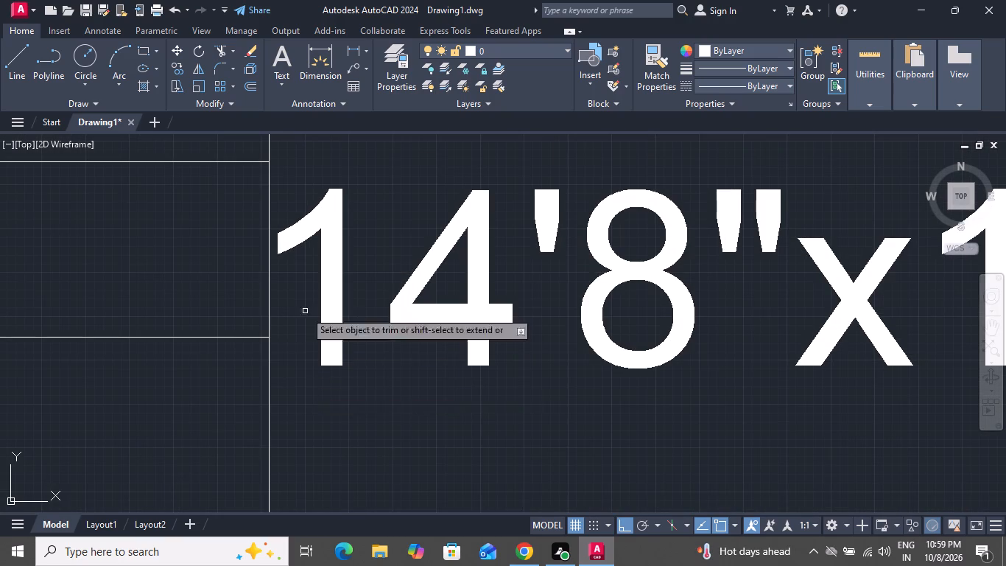
scroll(300, 244, "down", 3)
scroll(307, 320, "up", 3)
left_click(307, 320)
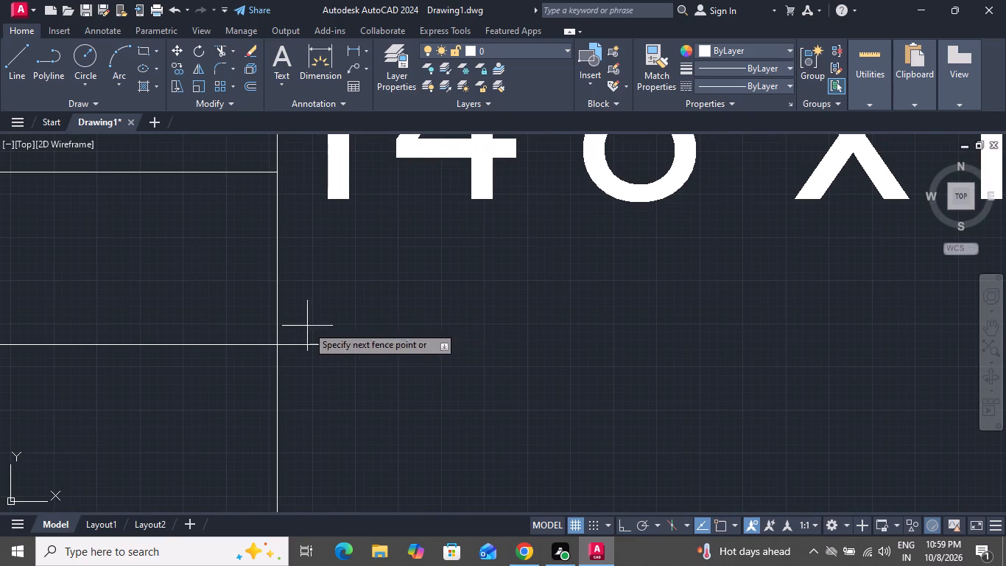
left_click(312, 394)
scroll(347, 326, "down", 4)
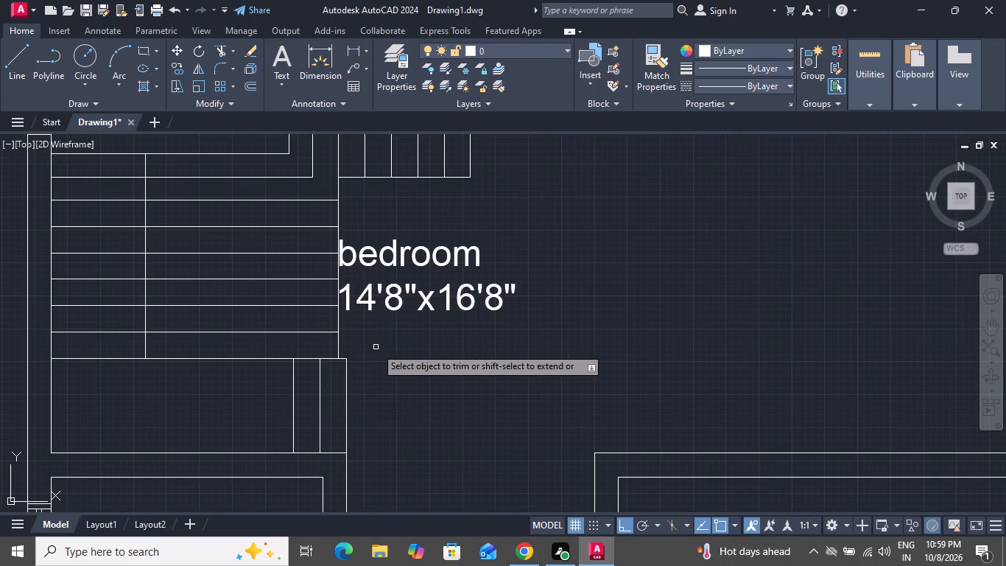
scroll(376, 347, "down", 1)
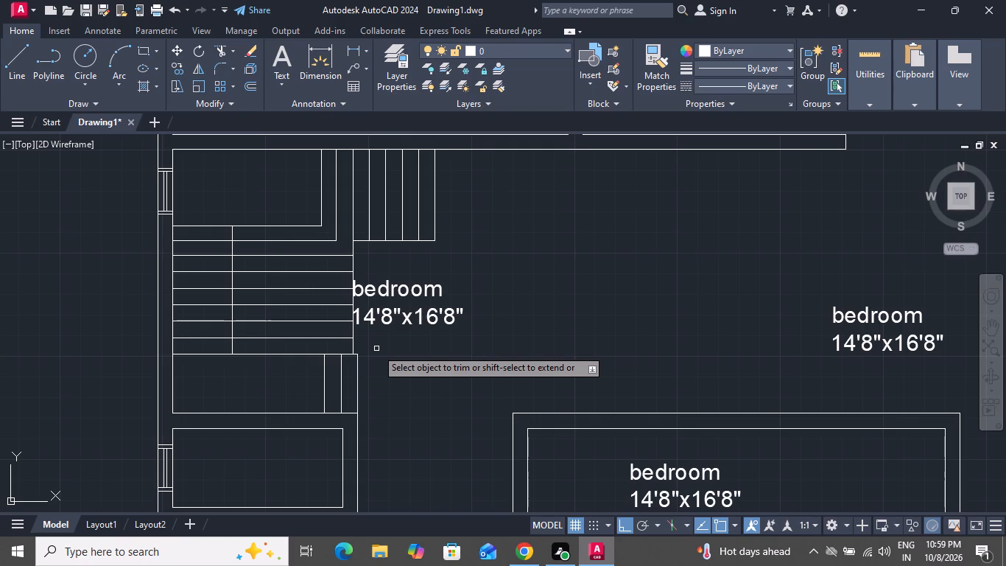
scroll(378, 349, "down", 1)
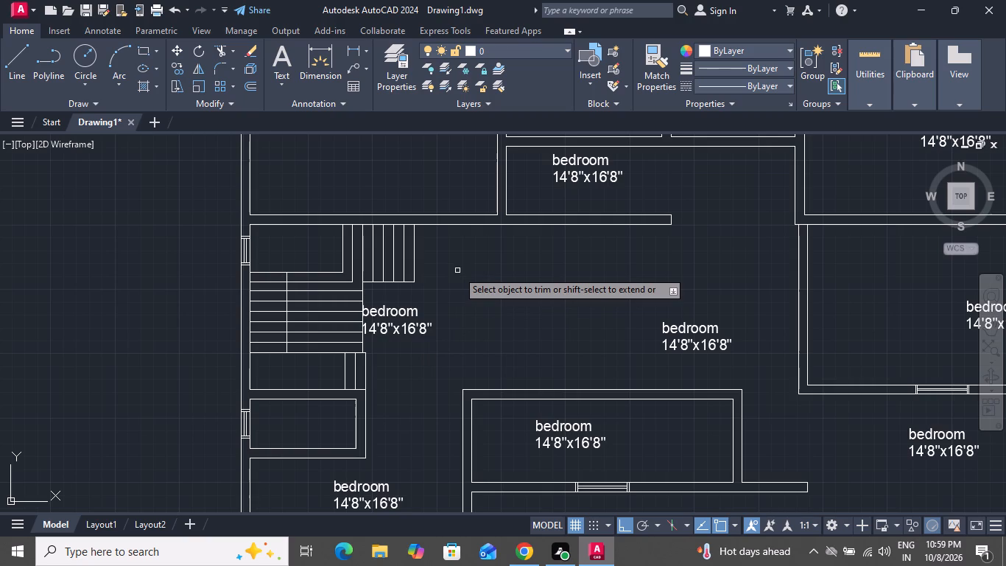
scroll(438, 308, "down", 1)
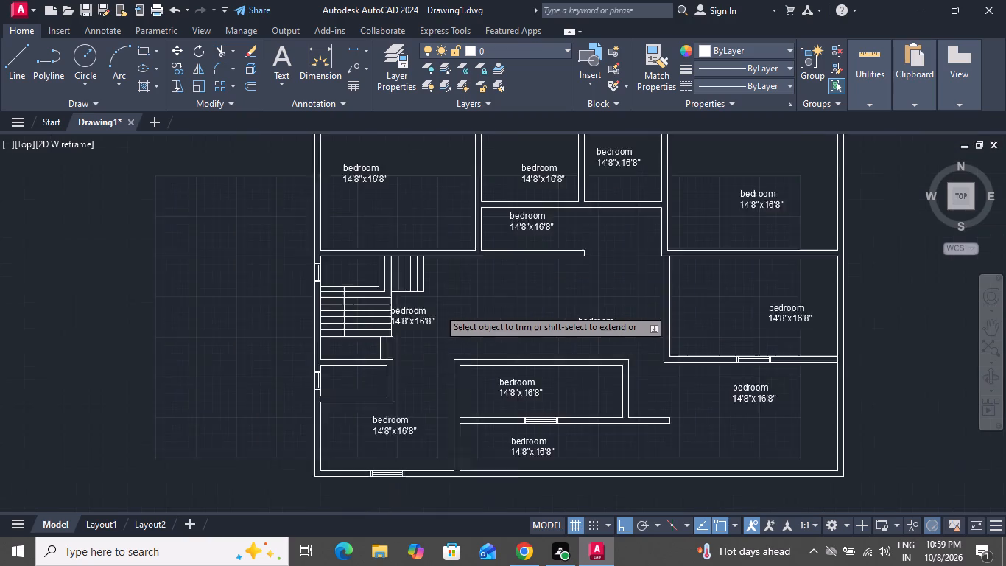
scroll(438, 308, "down", 1)
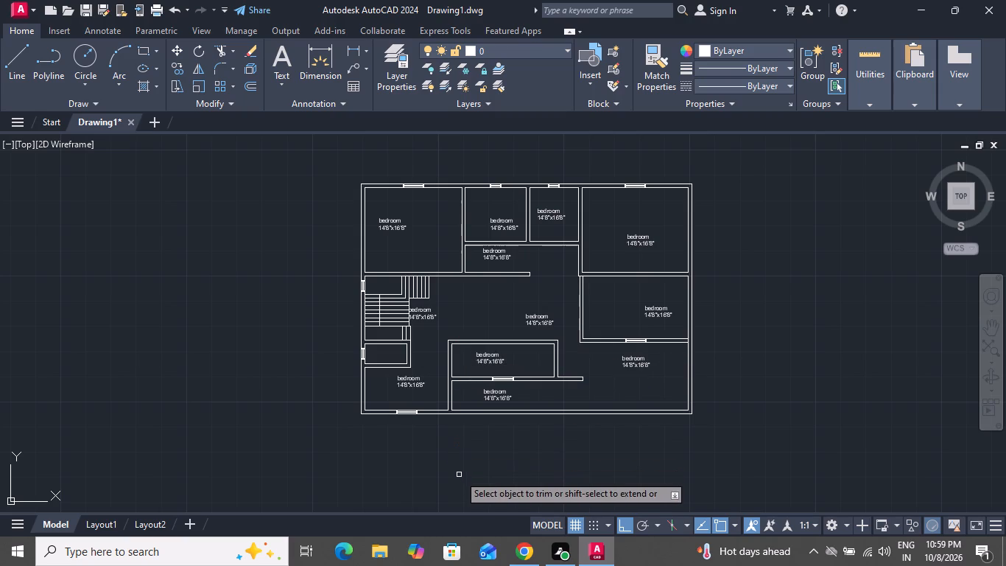
right_click(292, 346)
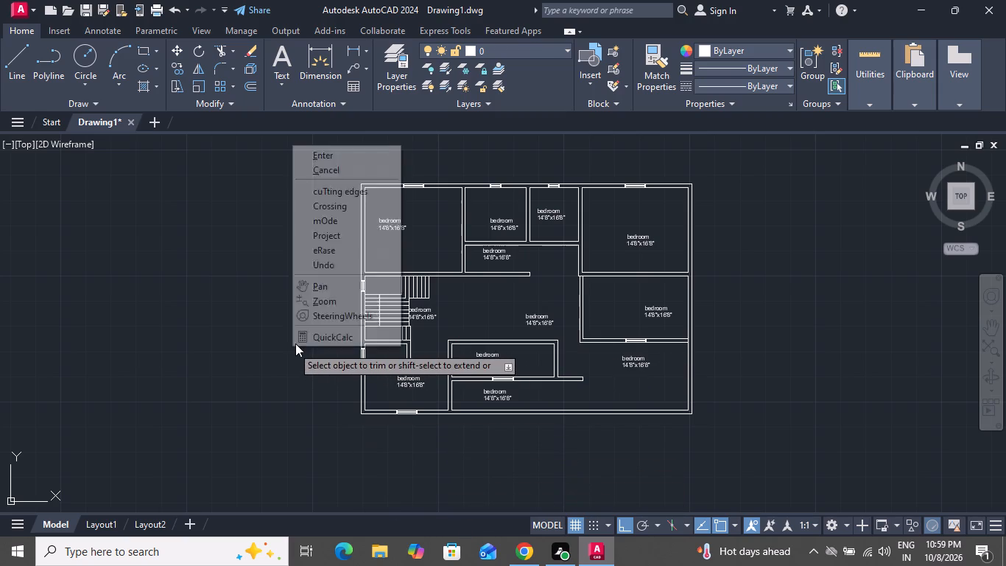
left_click(362, 170)
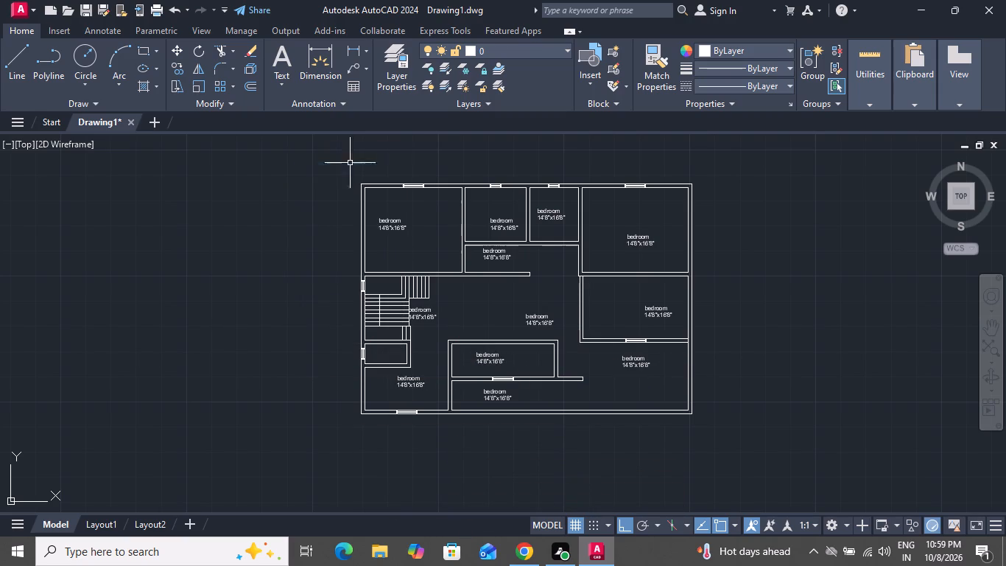
Draw a line from the lower end of the stair's vertical centre line down into the lower flight and about 7'-1" right past its treads.
left_click(18, 53)
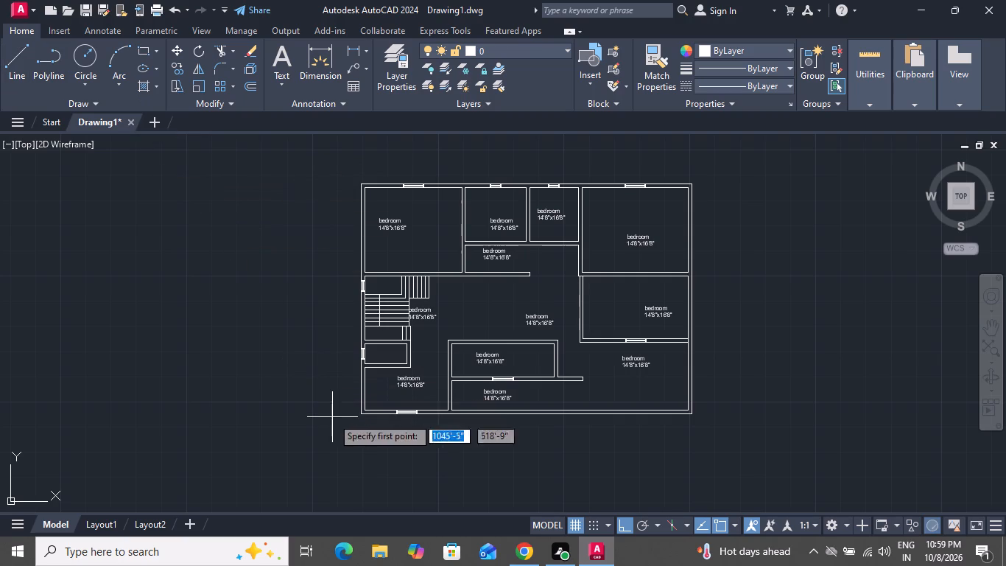
scroll(397, 335, "up", 3)
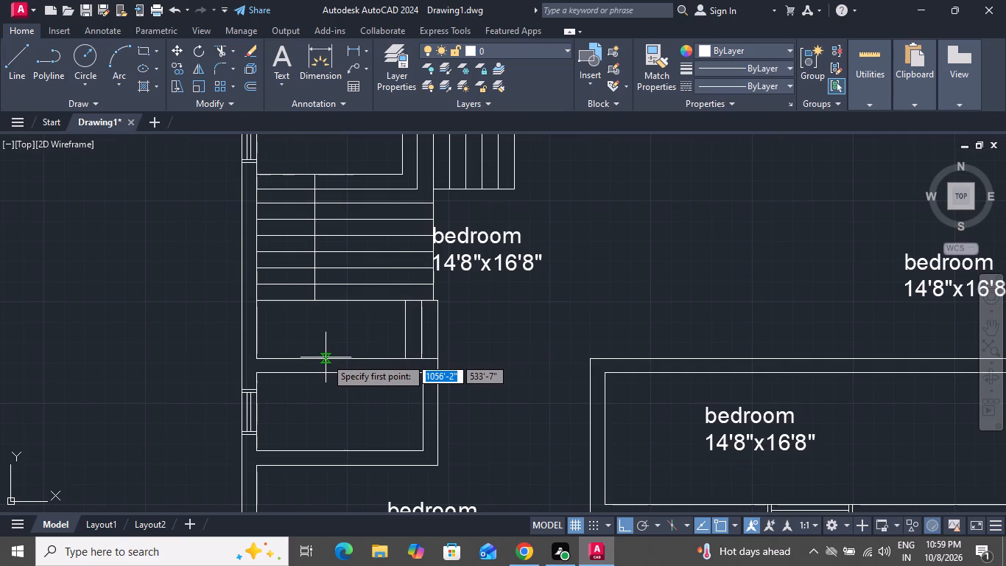
left_click(315, 301)
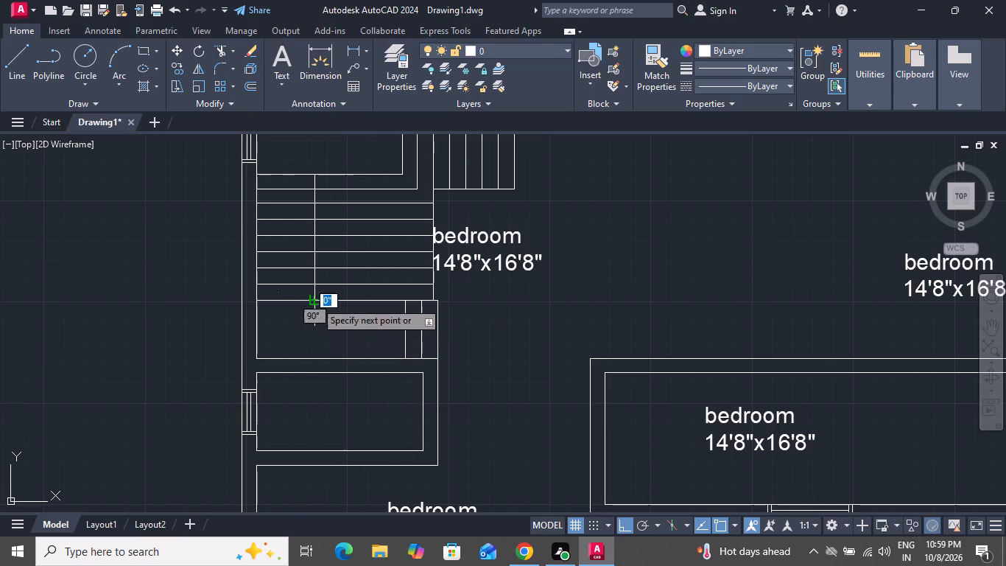
left_click(318, 340)
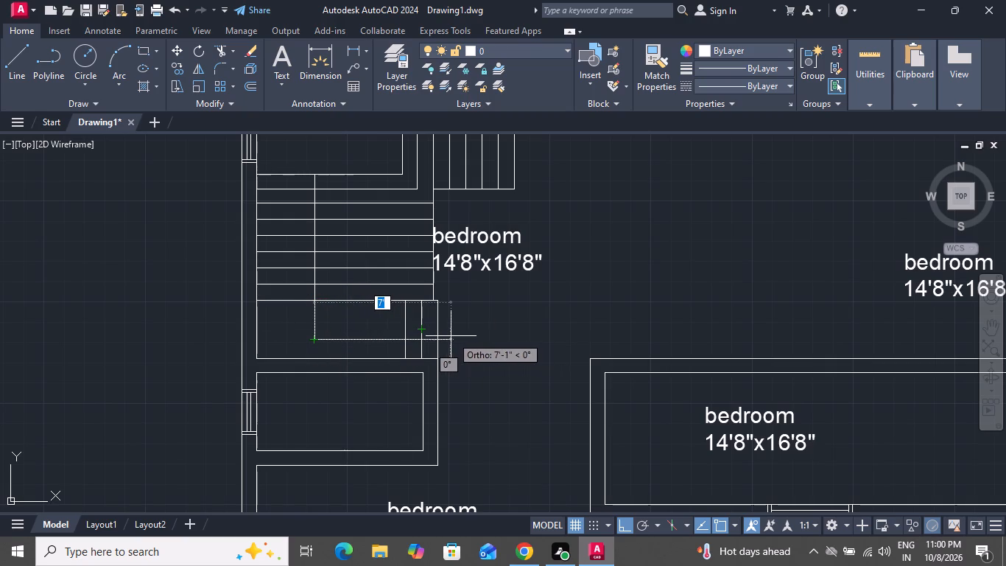
left_click(451, 336)
right_click(451, 337)
left_click(468, 363)
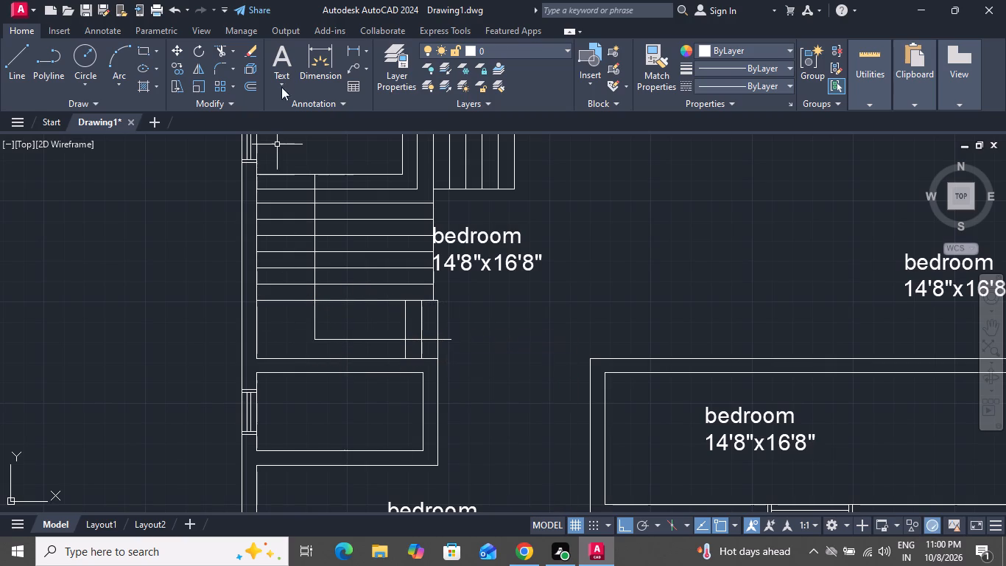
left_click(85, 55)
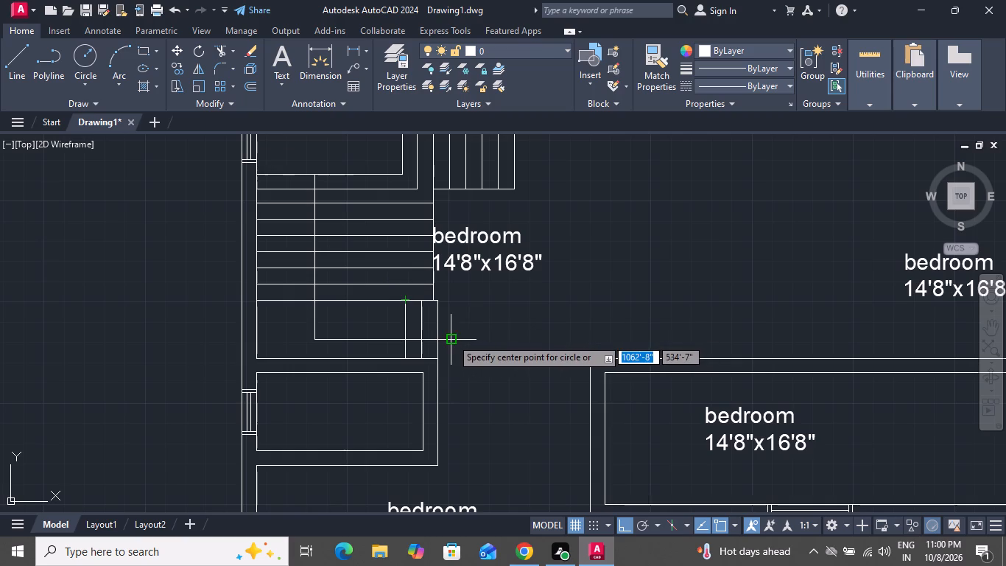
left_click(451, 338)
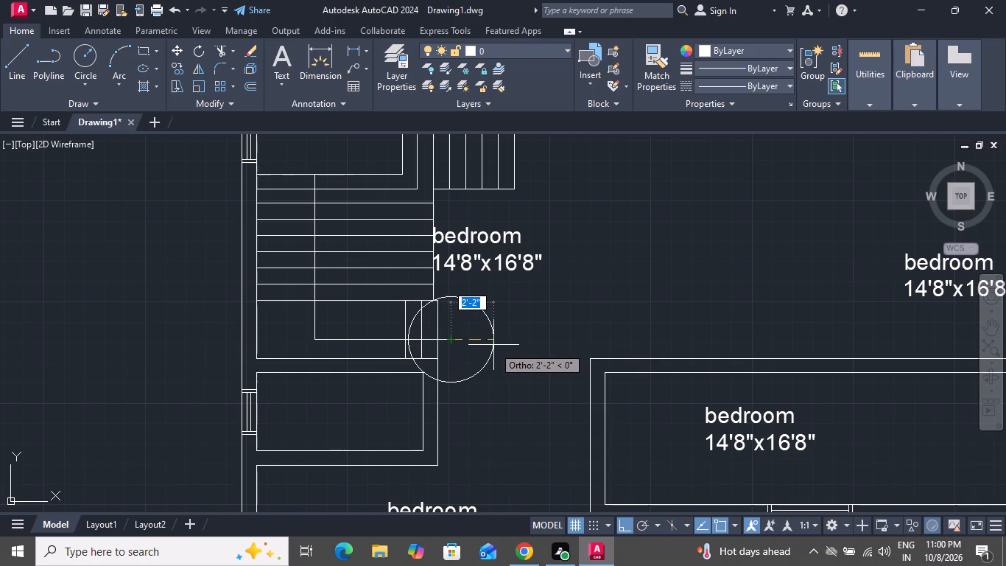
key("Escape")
Draw a circle of about 10" radius just beyond the right end of the lower flight's direction line, centred 10" from it.
left_click(79, 53)
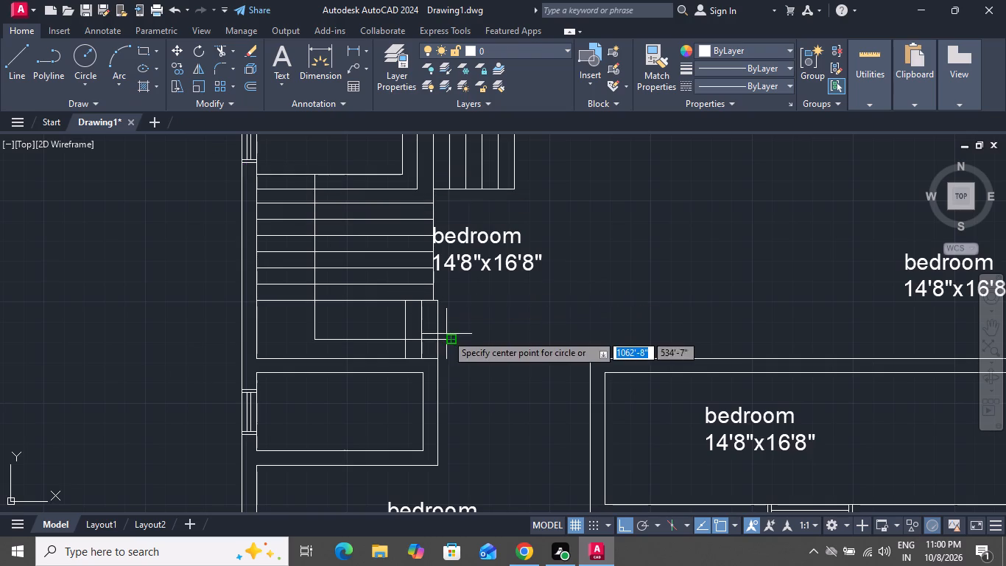
scroll(468, 353, "up", 1)
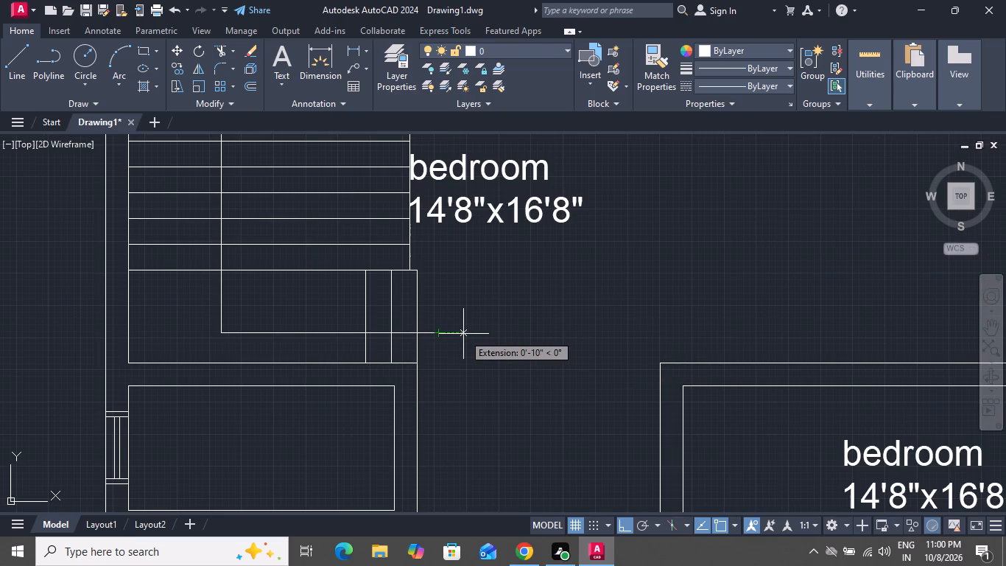
left_click(463, 334)
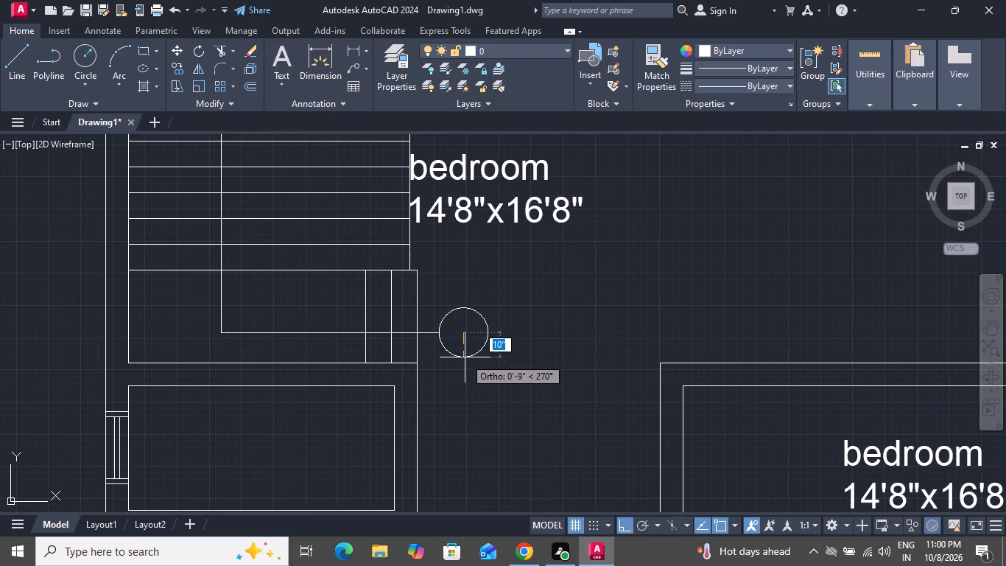
left_click(465, 357)
scroll(390, 406, "down", 1)
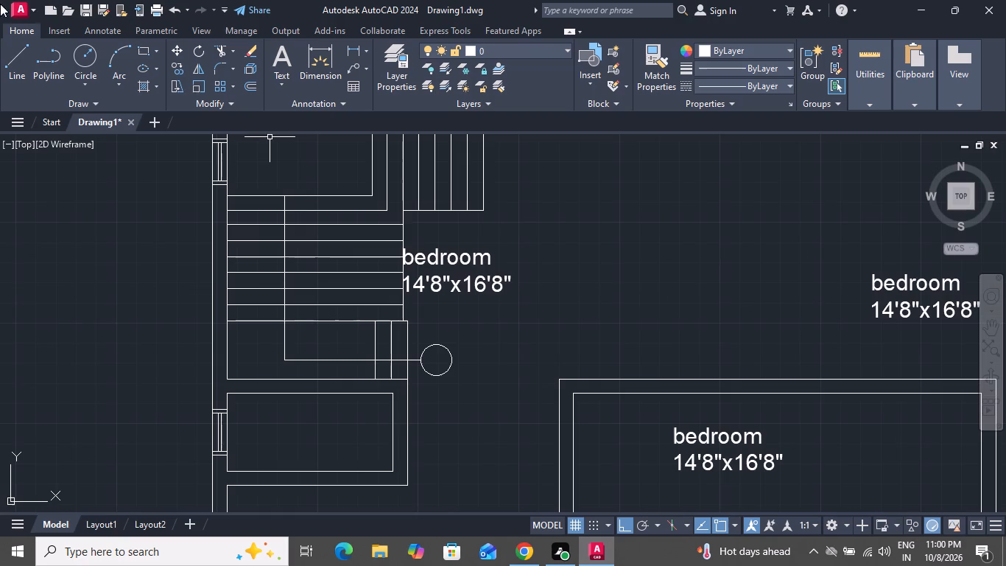
Draw a line from the upper end of the stair's vertical centre line, about 1'-9" up and 8'-7" right into the upper flight.
left_click(13, 49)
scroll(139, 236, "down", 2)
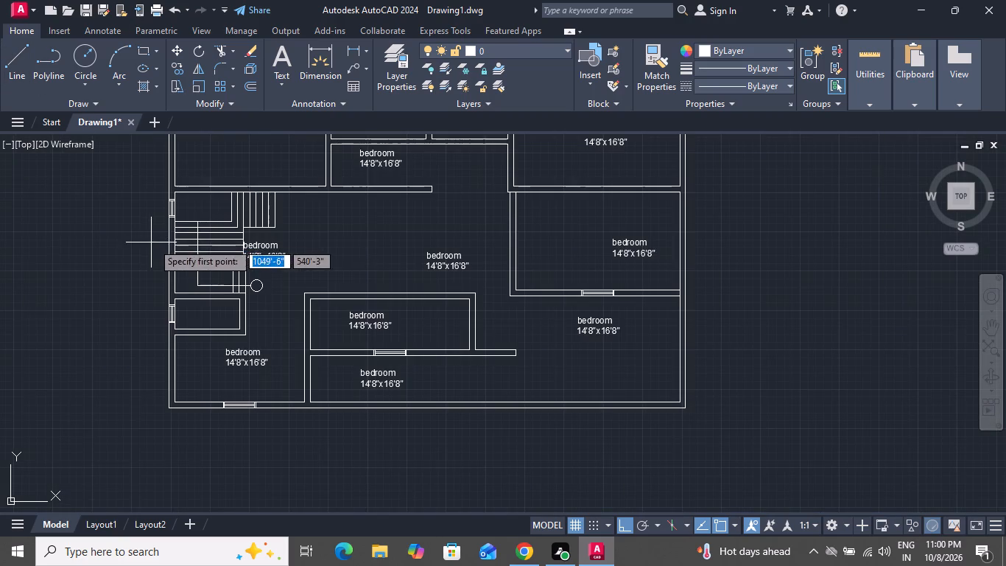
scroll(208, 218, "up", 4)
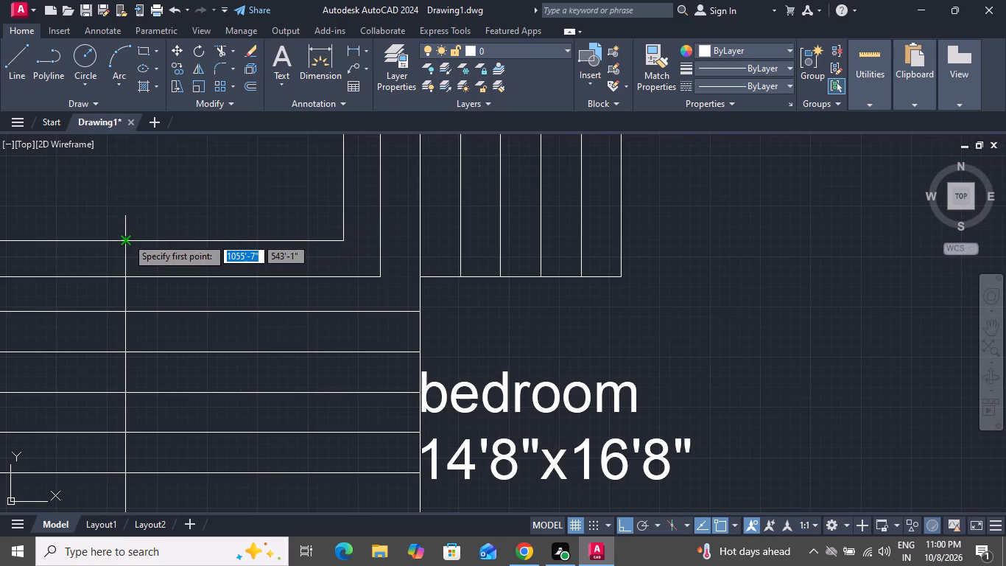
left_click(126, 240)
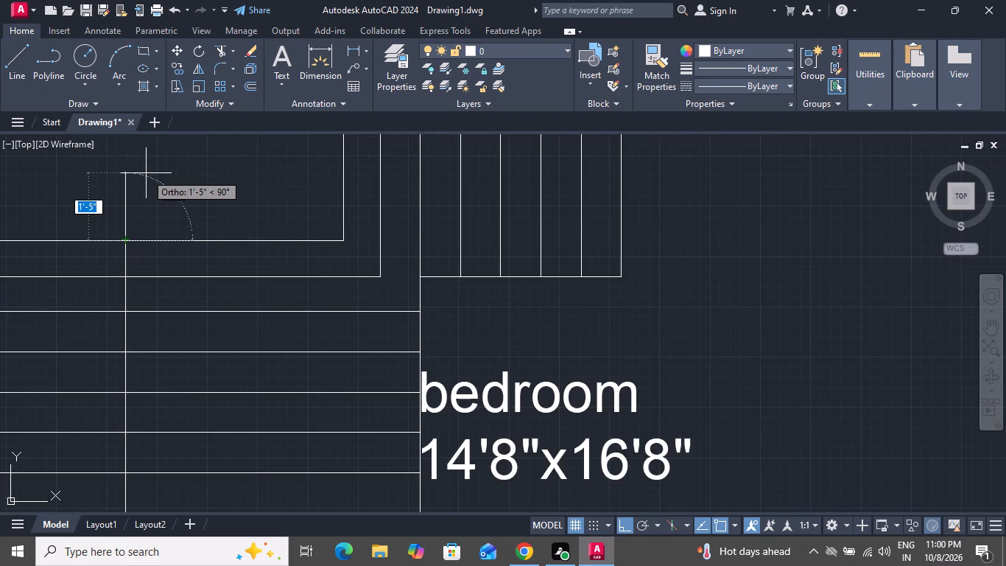
scroll(146, 149, "up", 1)
scroll(146, 150, "down", 5)
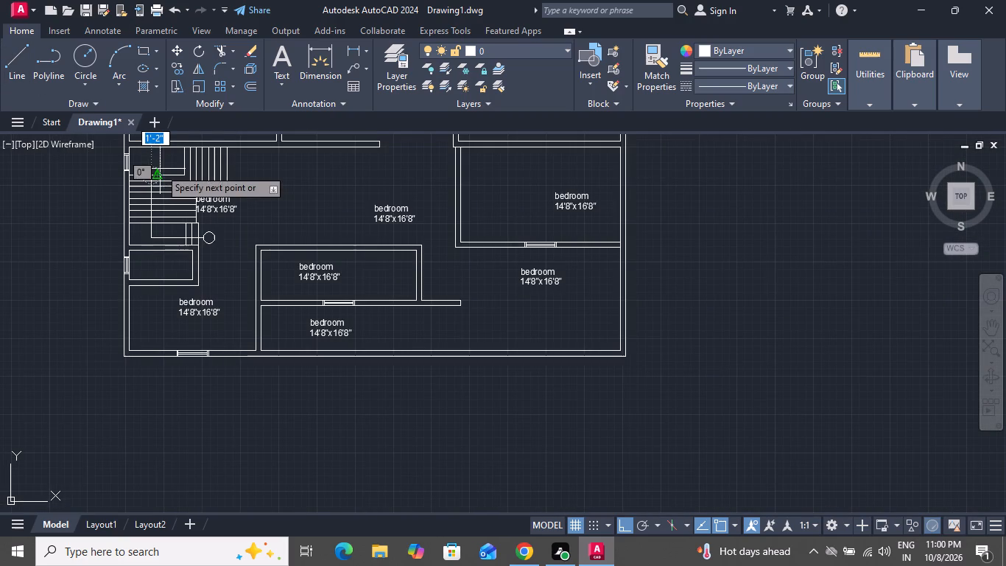
left_click(156, 162)
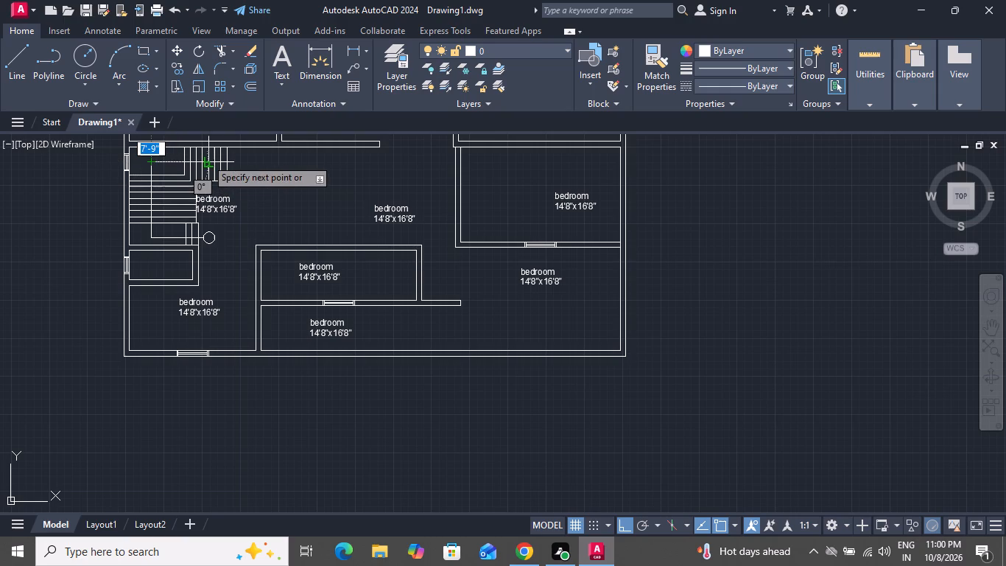
scroll(206, 158, "up", 3)
scroll(207, 158, "down", 2)
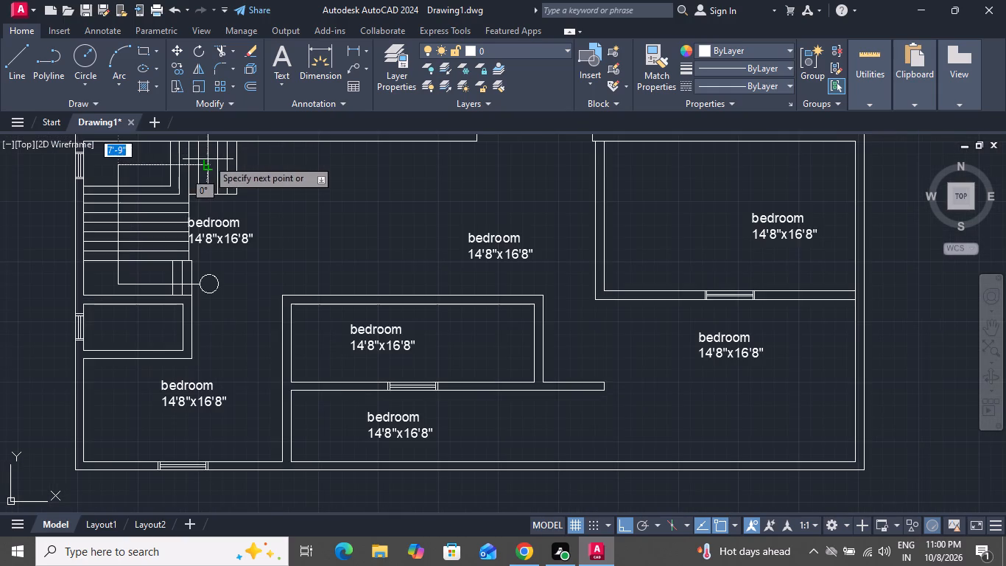
scroll(211, 163, "up", 3)
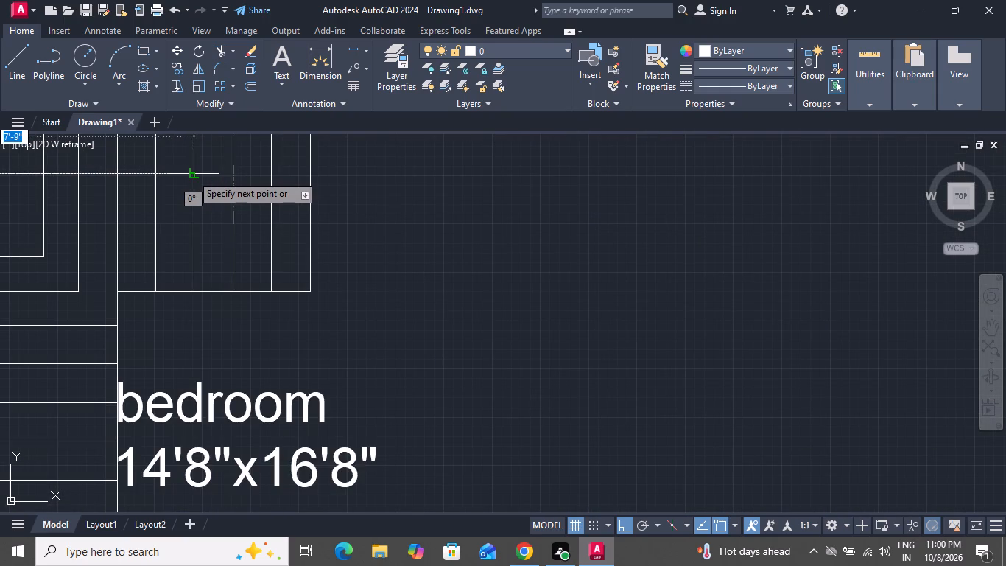
left_click(228, 172)
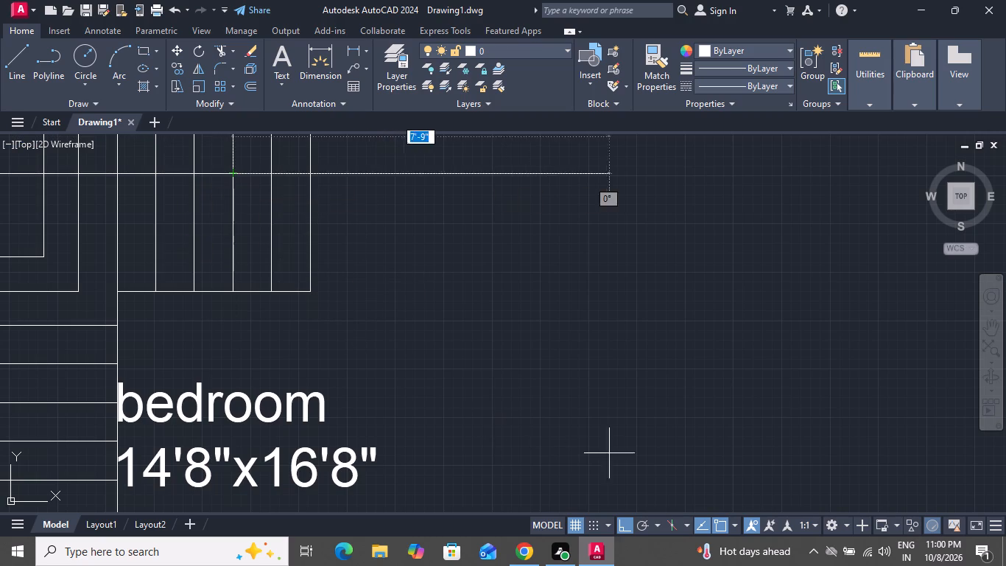
With Ortho off, draw an arrowhead at the direction line's upper-flight end using two slanted lines, about 1'-5" and 1'-3", back to the adjacent tread.
left_click(632, 525)
scroll(508, 403, "down", 3)
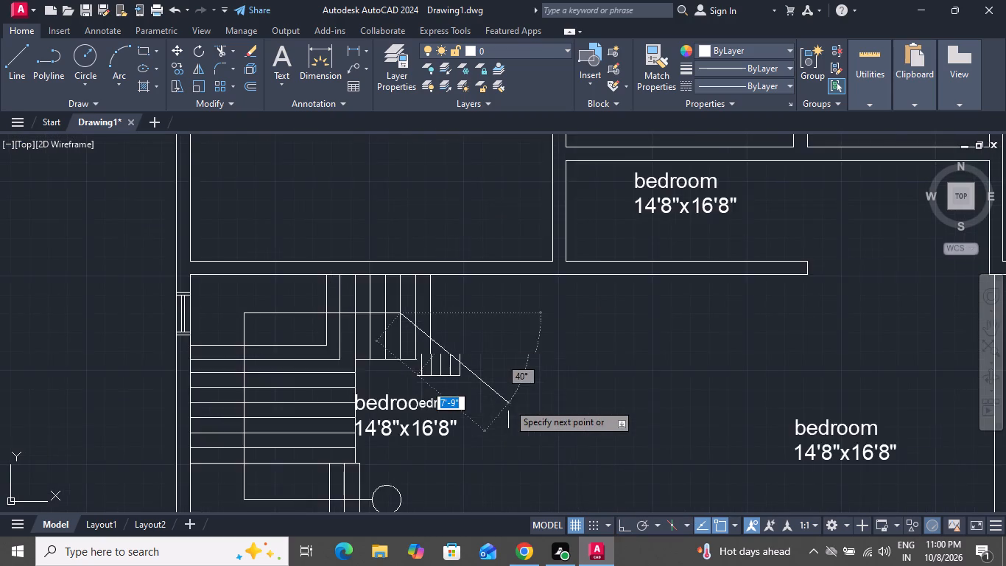
scroll(440, 326, "up", 3)
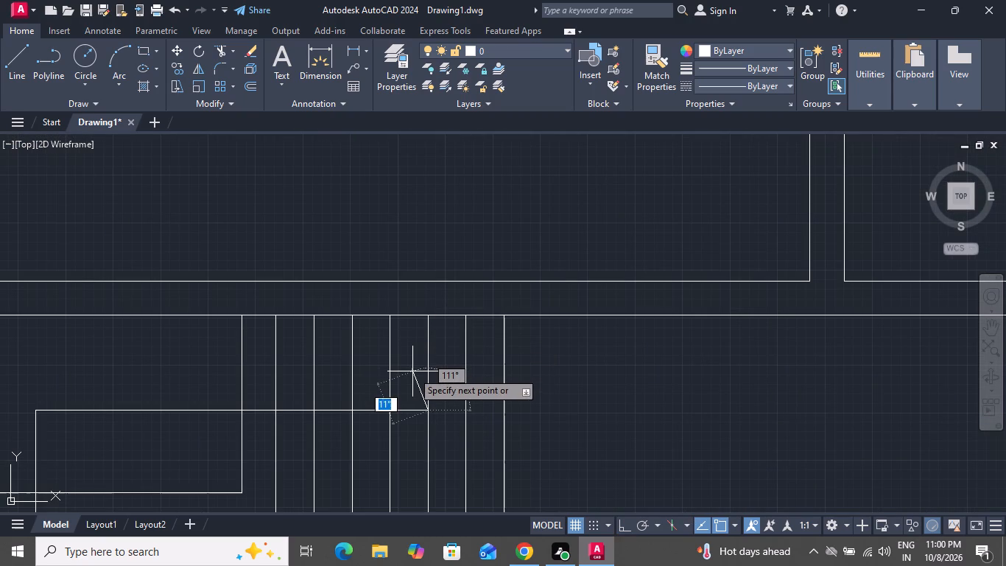
scroll(412, 371, "up", 2)
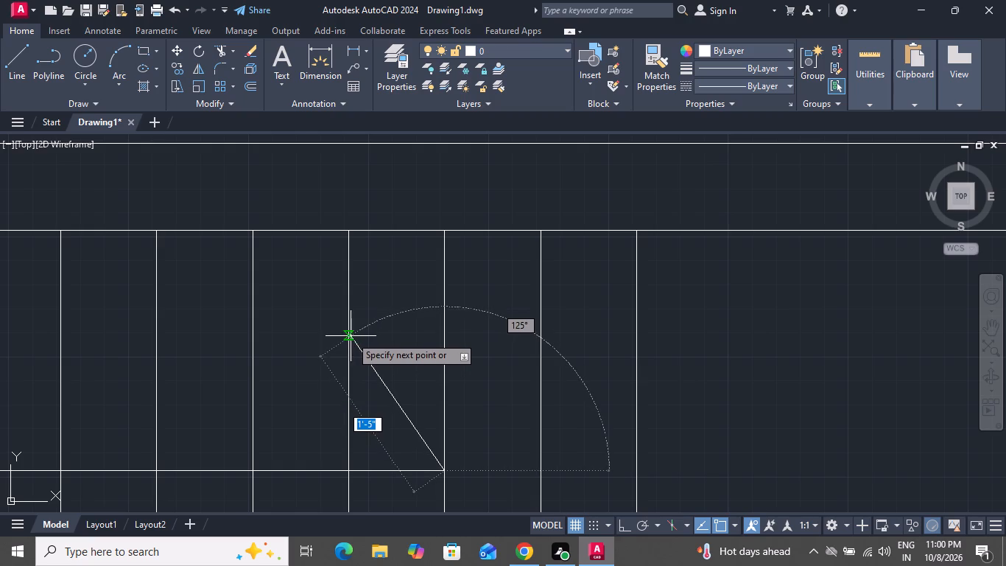
left_click(348, 338)
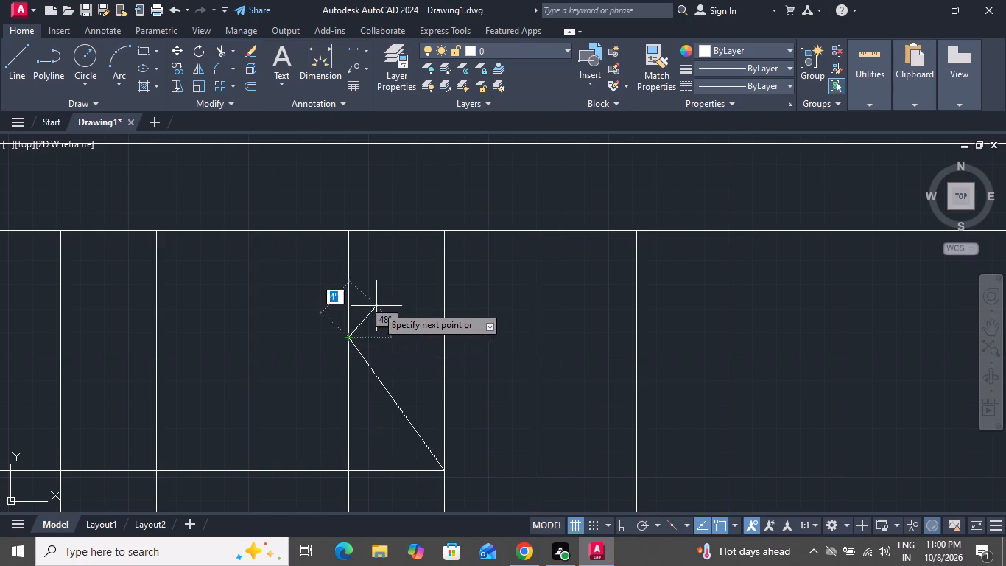
scroll(376, 306, "down", 1)
right_click(379, 301)
left_click(396, 333)
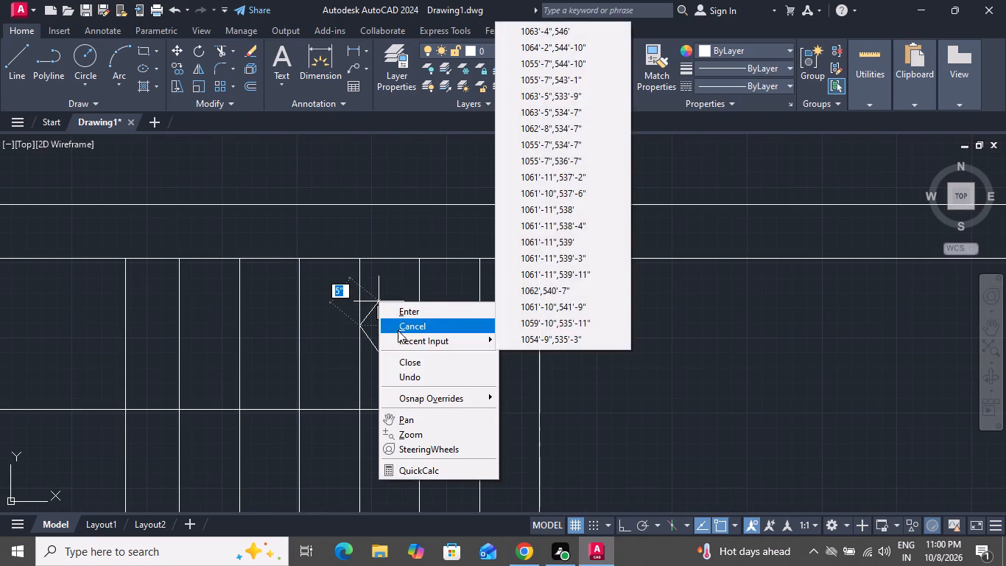
left_click(398, 325)
left_click(25, 64)
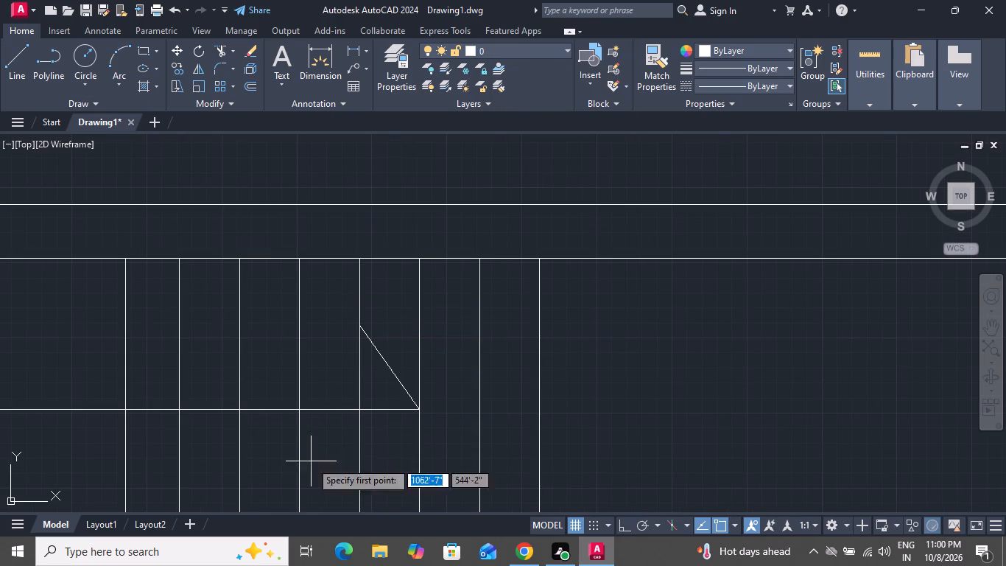
left_click(417, 408)
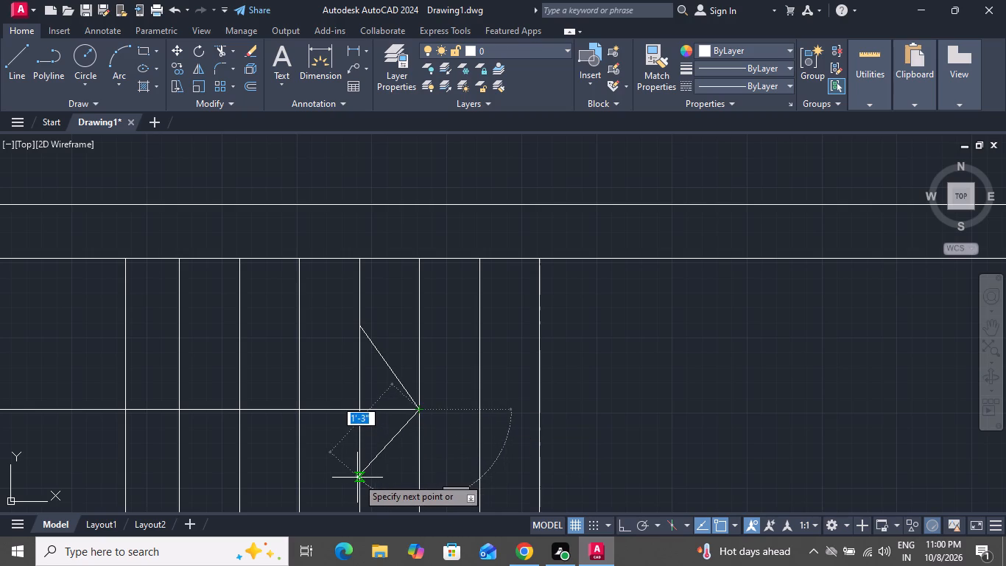
left_click(357, 478)
right_click(363, 470)
left_click(384, 323)
Fill the wall strip below the upper small room, from the outer wall to the stair's direction line, with a solid hatch coloured 0,0,0.
scroll(415, 336, "down", 1)
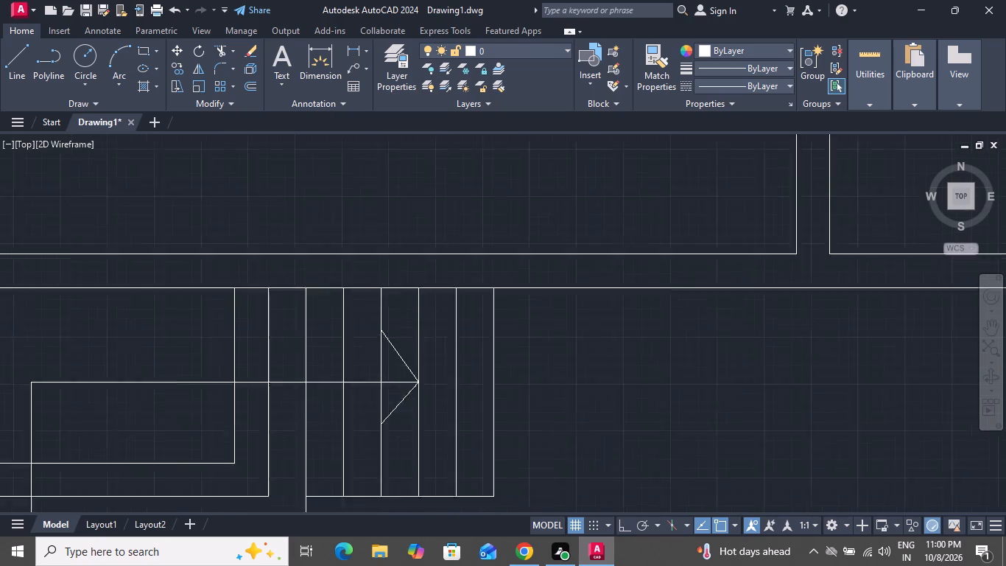
scroll(415, 336, "down", 2)
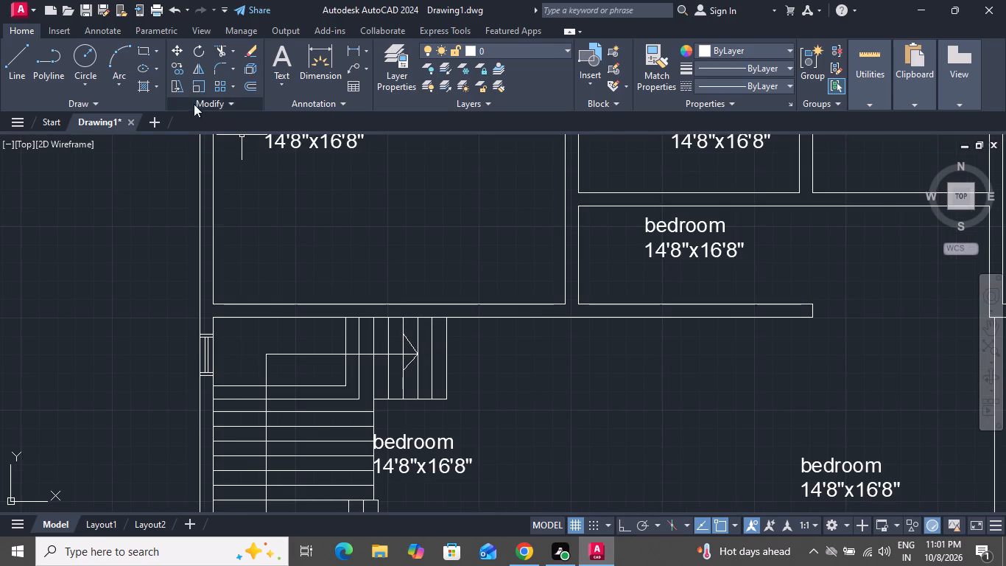
left_click(147, 80)
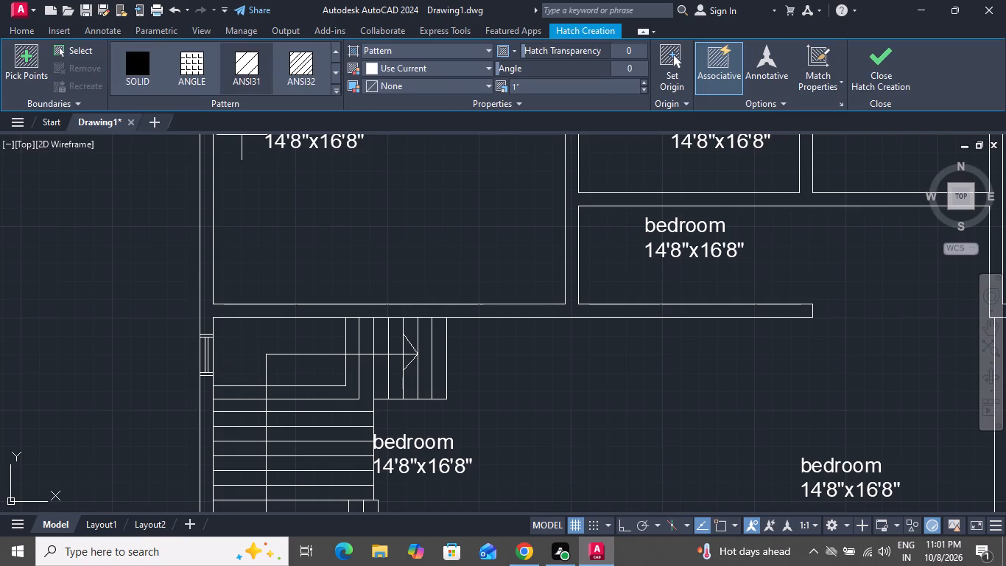
left_click(135, 63)
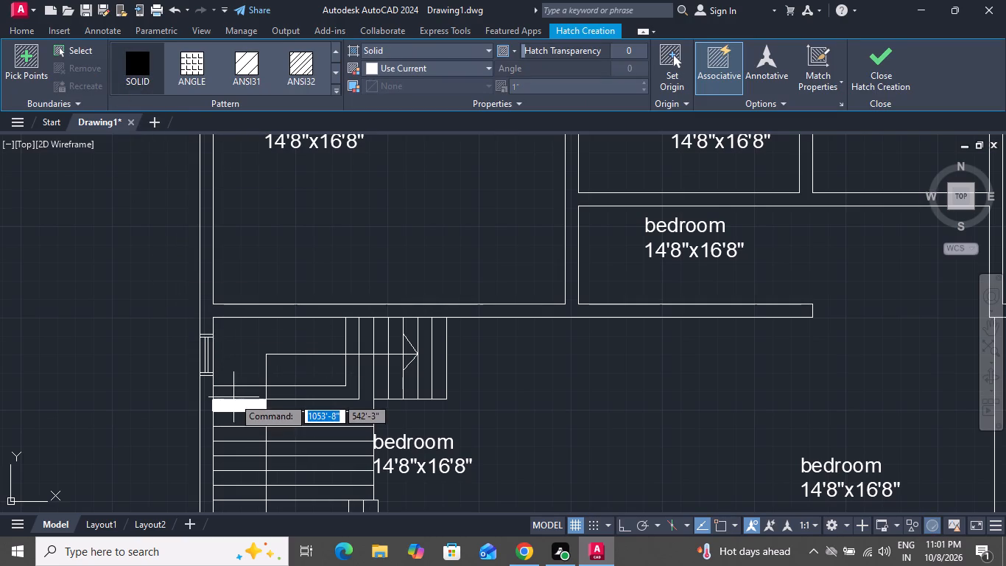
scroll(233, 397, "up", 2)
left_click(233, 397)
left_click(379, 66)
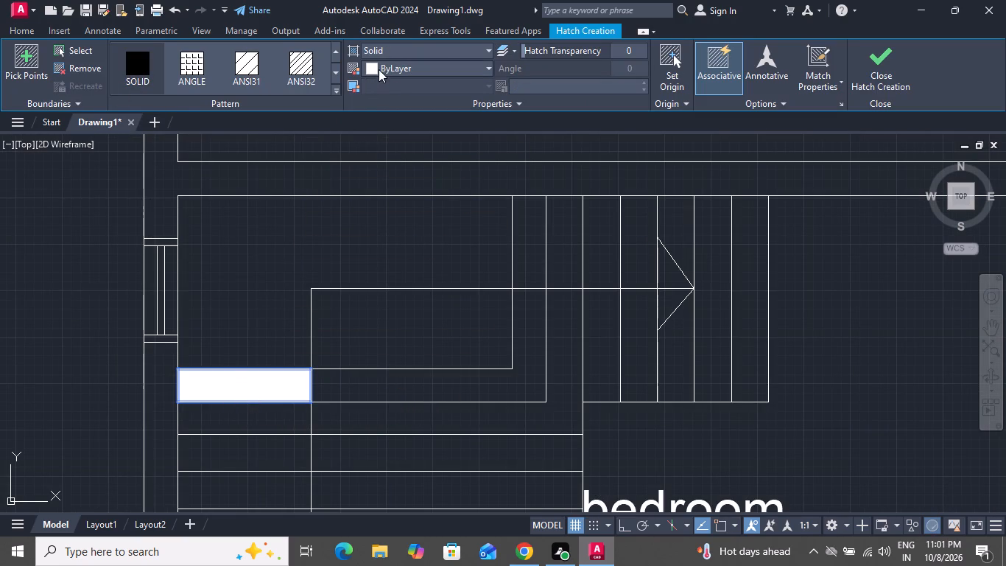
left_click(365, 117)
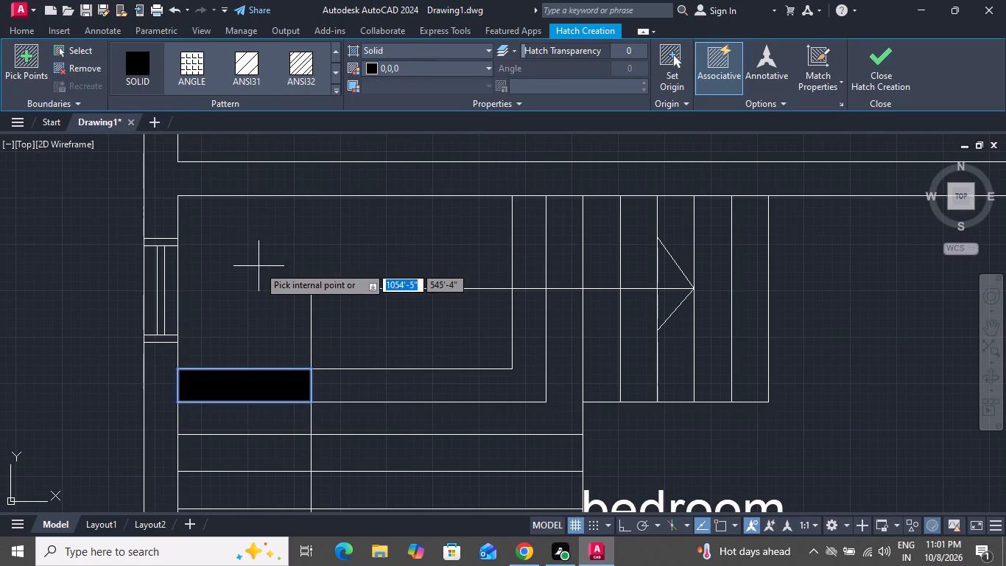
key("Escape")
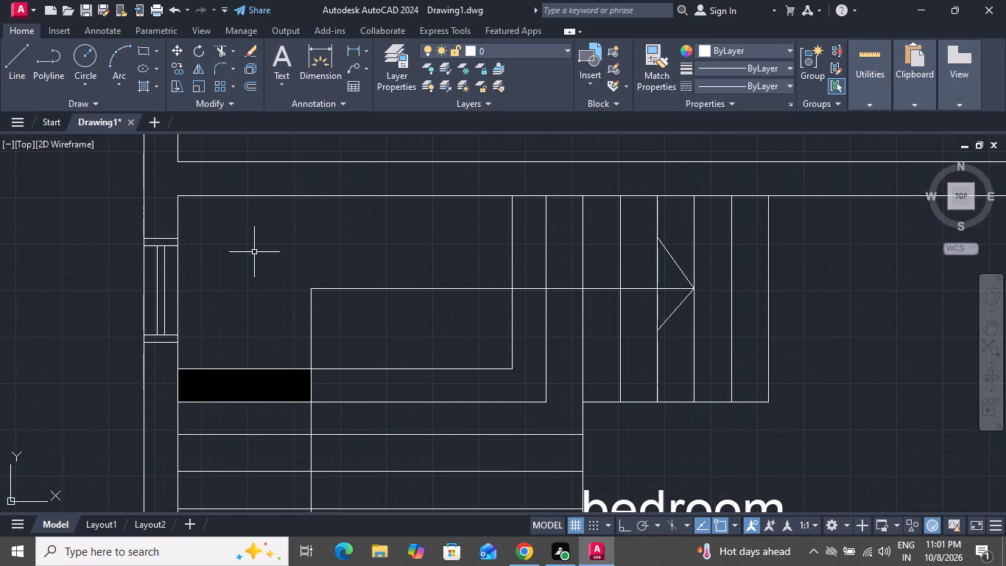
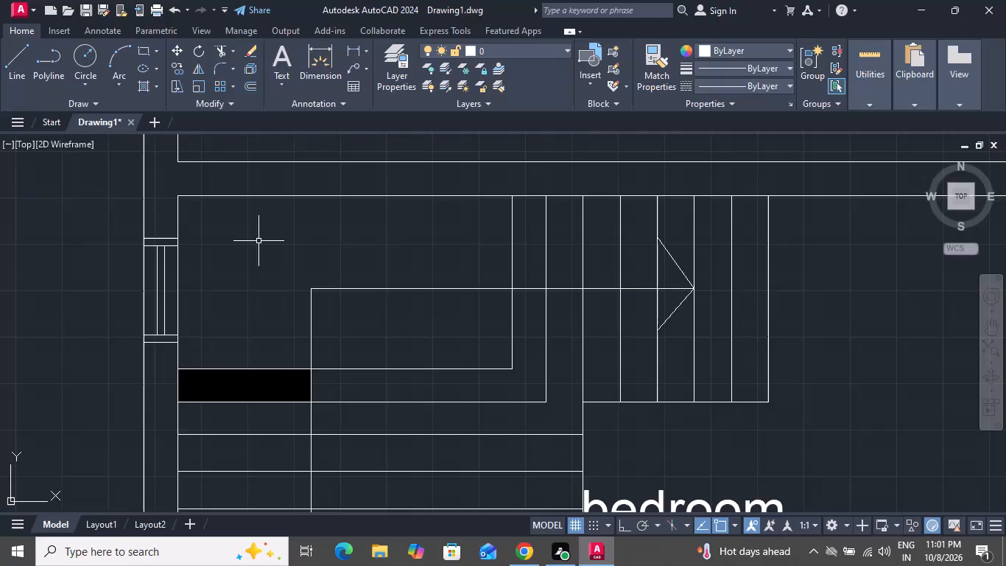
Examine the staircase and the surrounding room layout of the floor plan.
scroll(258, 241, "down", 2)
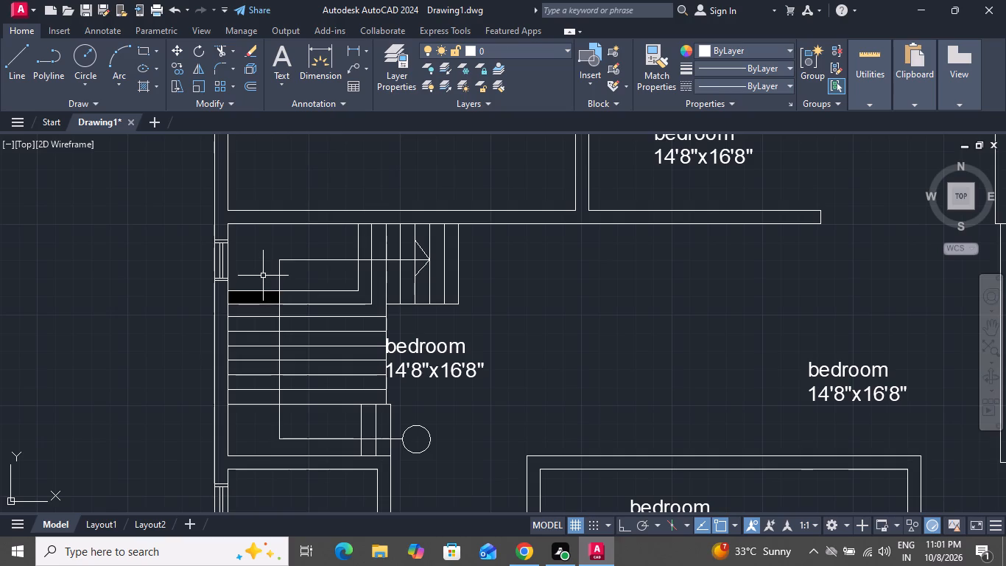
scroll(309, 330, "up", 2)
scroll(322, 276, "down", 3)
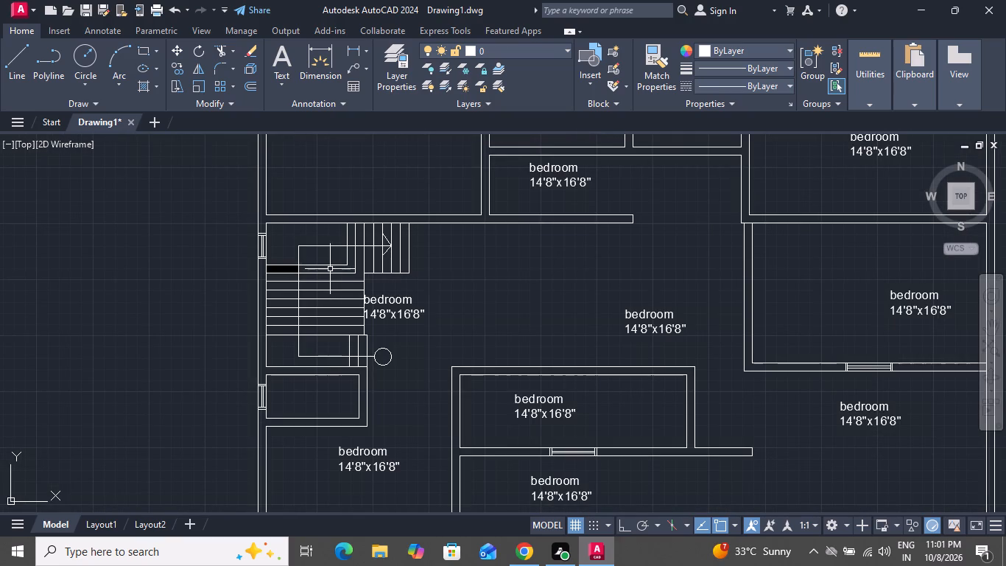
scroll(390, 343, "up", 1)
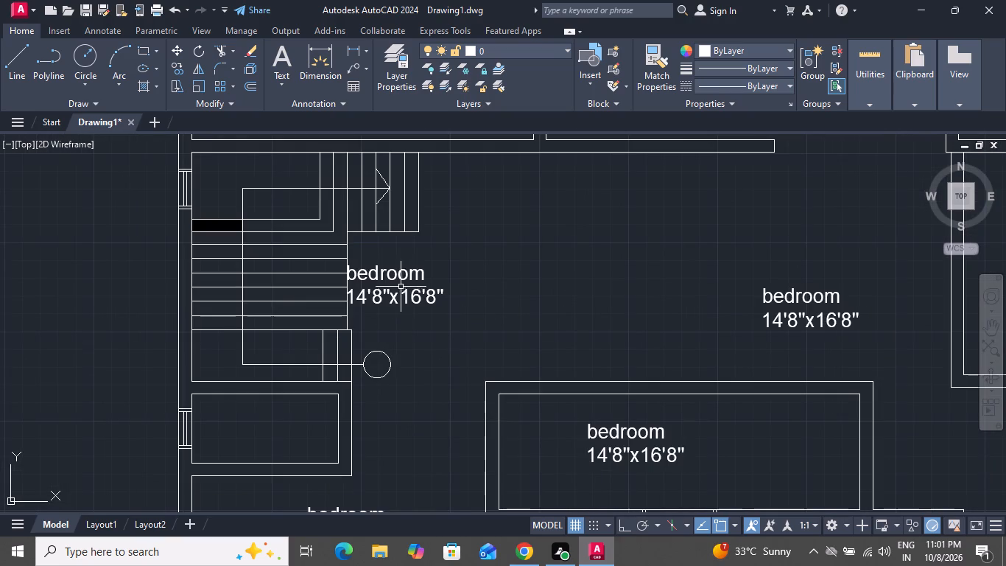
scroll(409, 296, "down", 2)
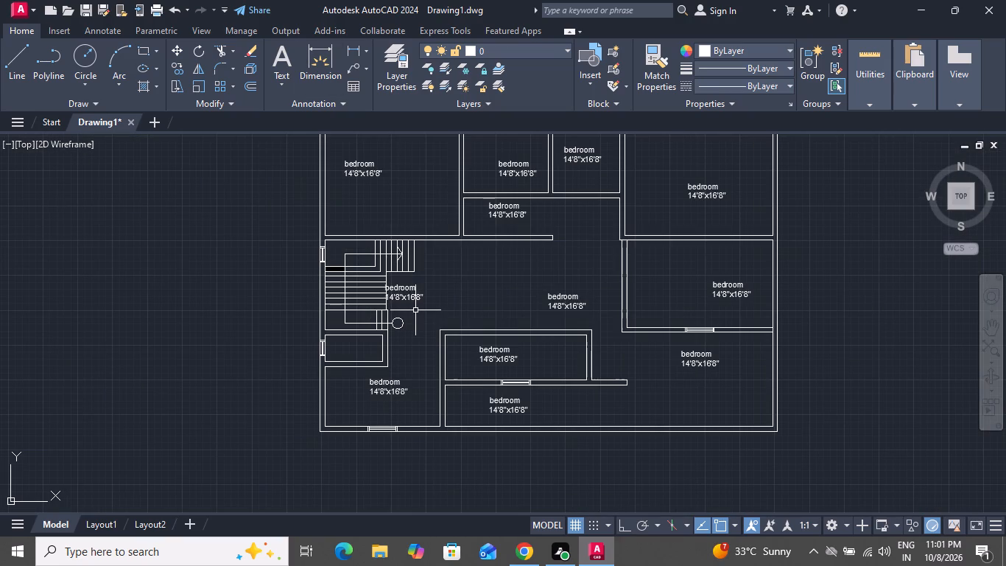
scroll(423, 313, "down", 2)
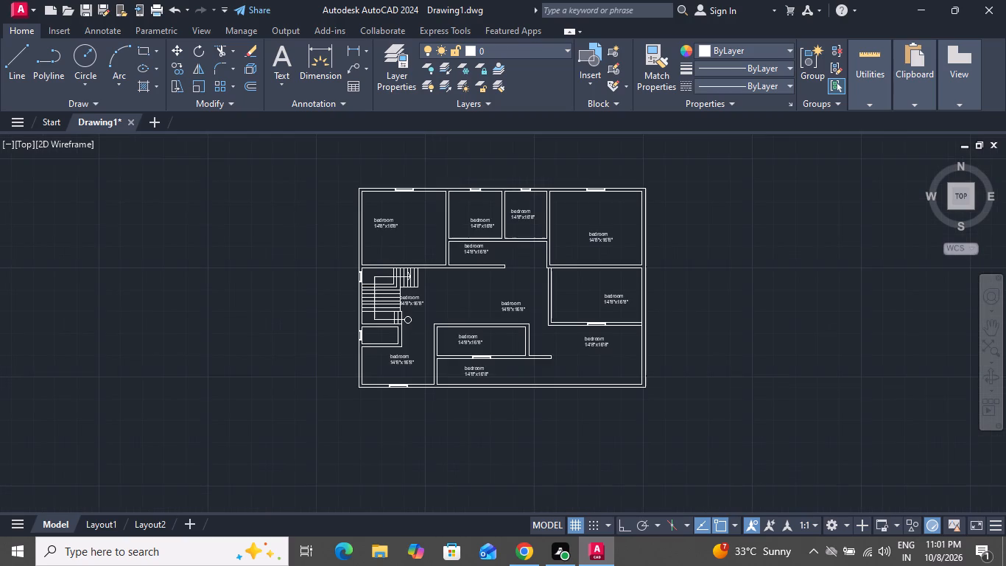
scroll(406, 270, "up", 2)
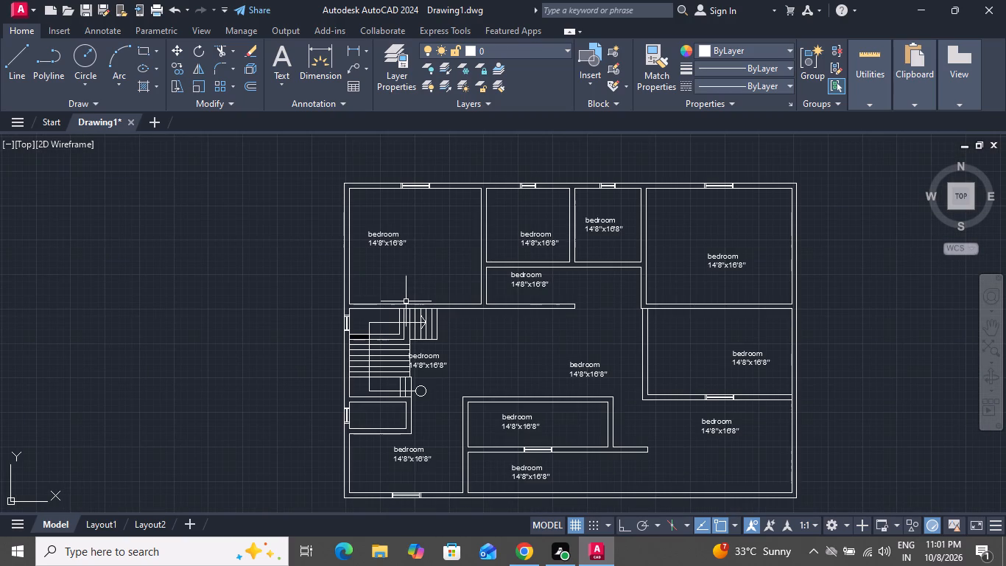
scroll(398, 318, "up", 5)
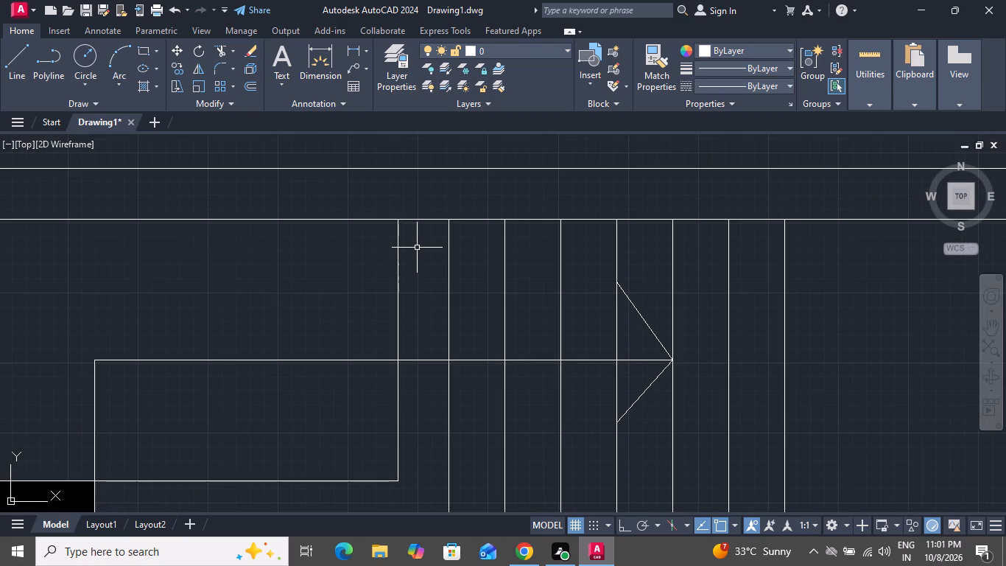
scroll(417, 245, "down", 3)
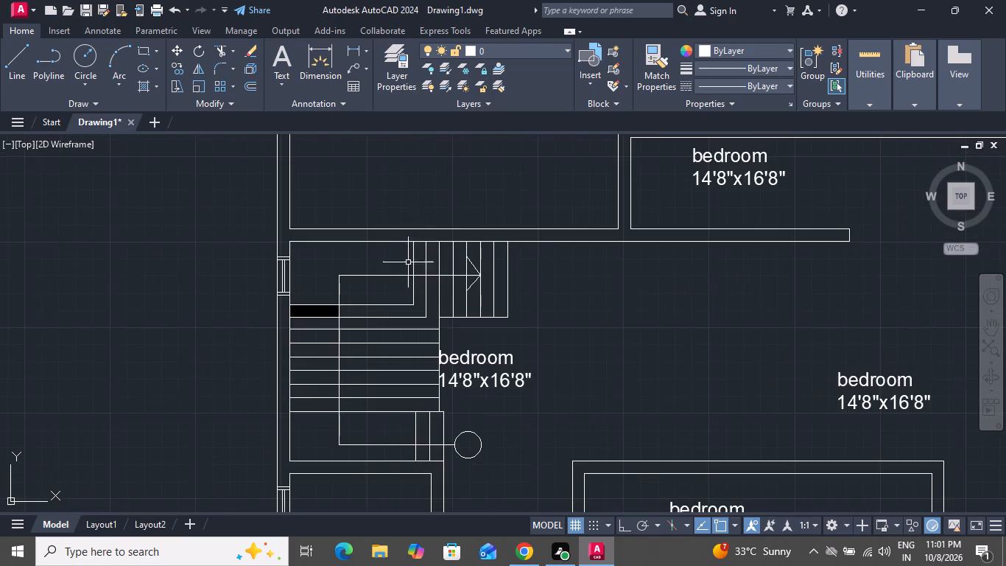
scroll(405, 268, "down", 3)
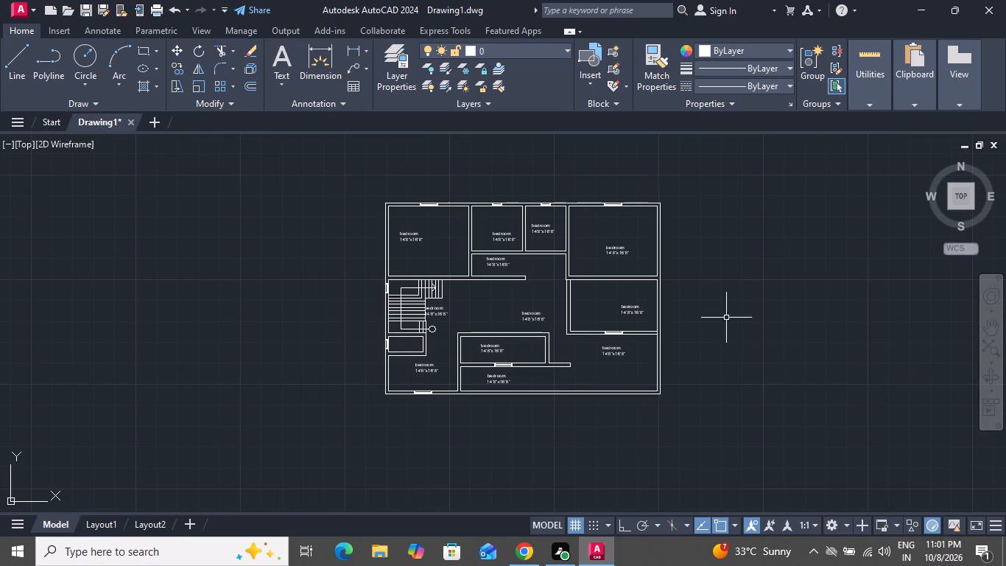
scroll(703, 298, "up", 2)
scroll(703, 306, "down", 1)
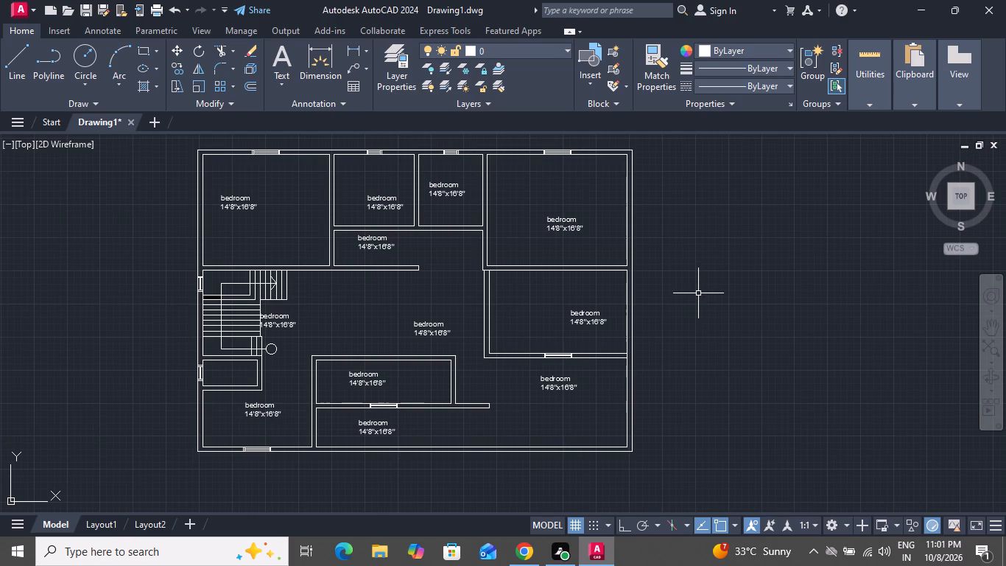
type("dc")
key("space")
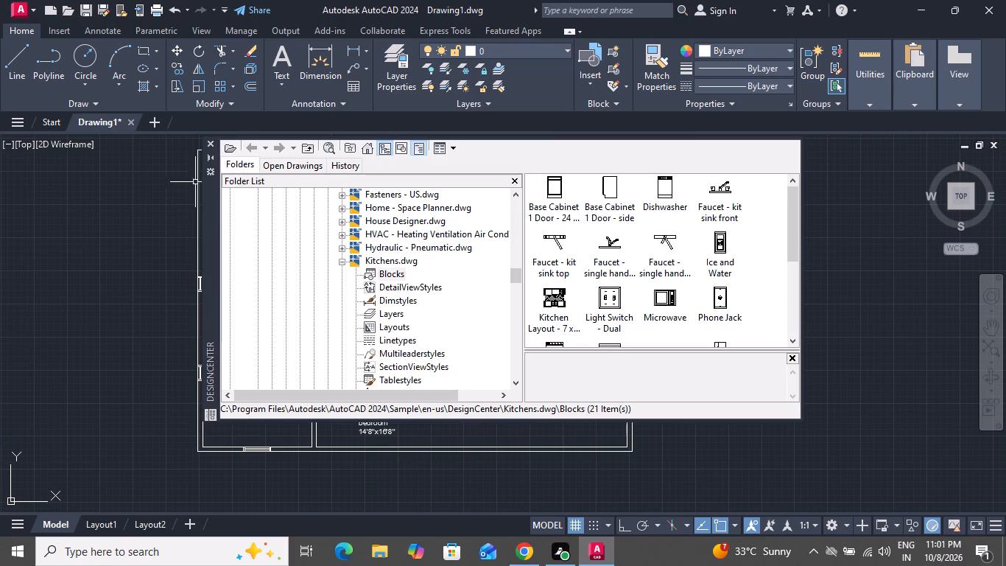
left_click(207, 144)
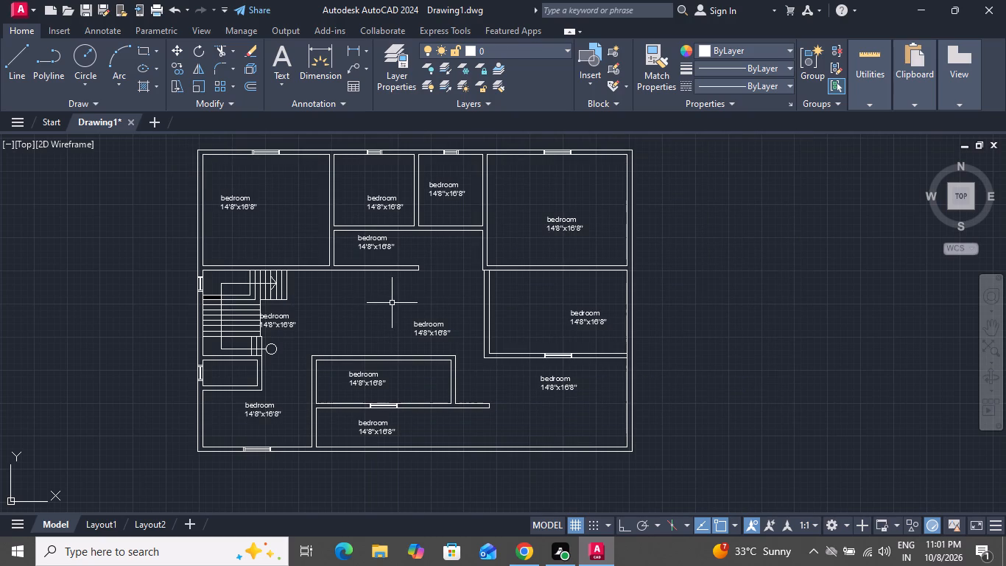
Insert the Door - Imperial block from the architectural tool palette into the open central room of the floor plan.
key("t")
key("p")
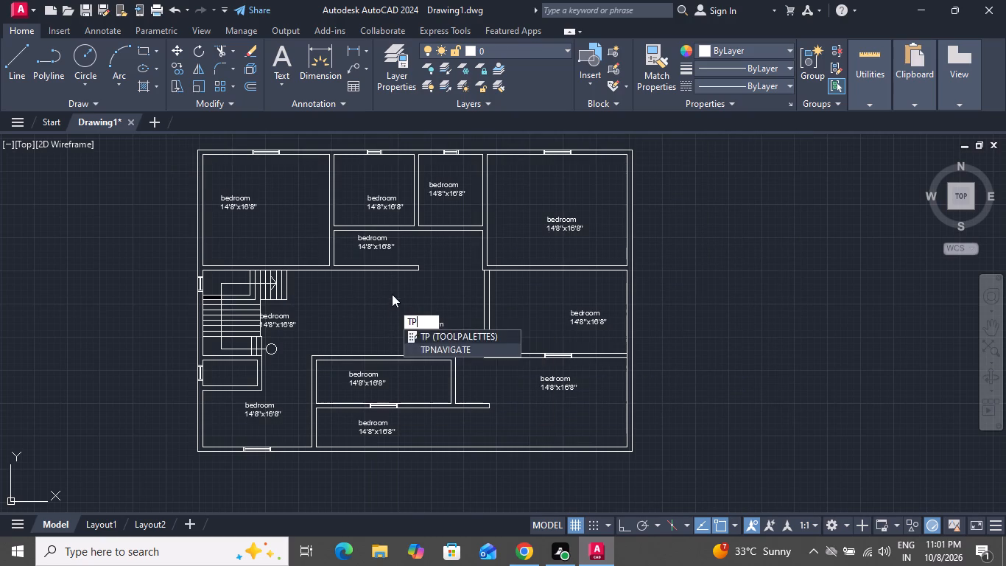
key("space")
left_click_drag(639, 113, 639, 131)
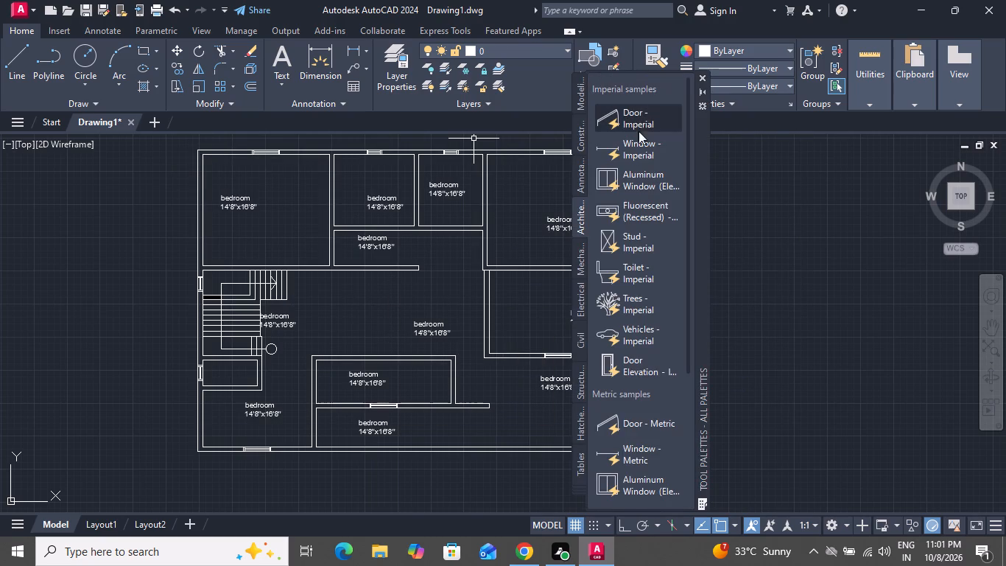
left_click_drag(639, 131, 440, 304)
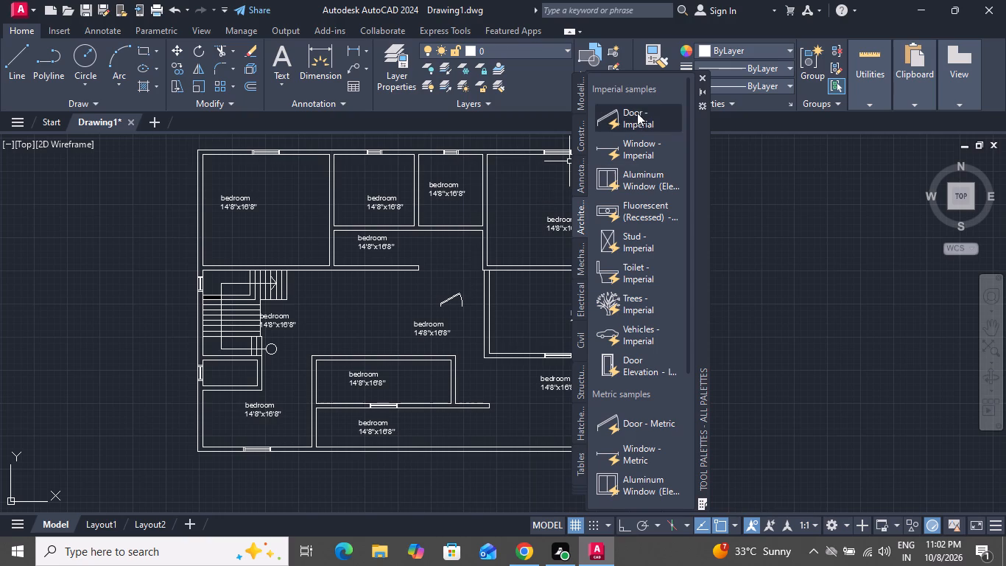
left_click(701, 80)
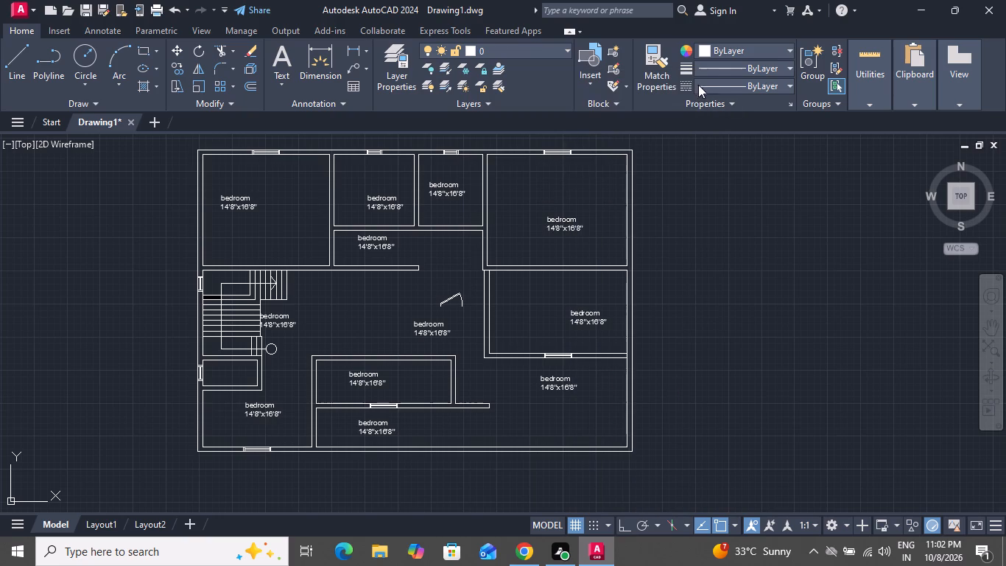
Set the inserted door's opening angle to Open 90º.
scroll(456, 310, "up", 2)
left_click(467, 266)
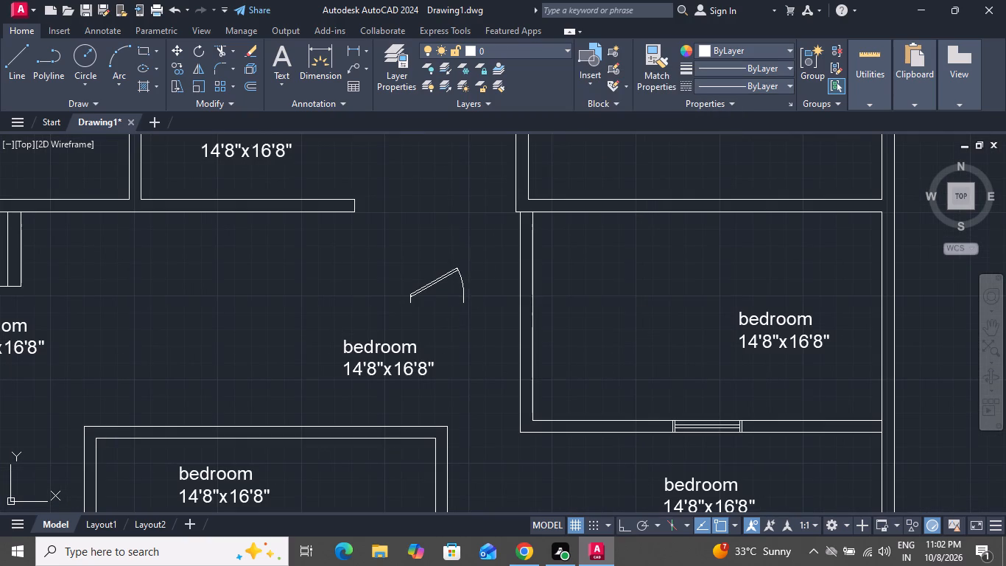
left_click(409, 314)
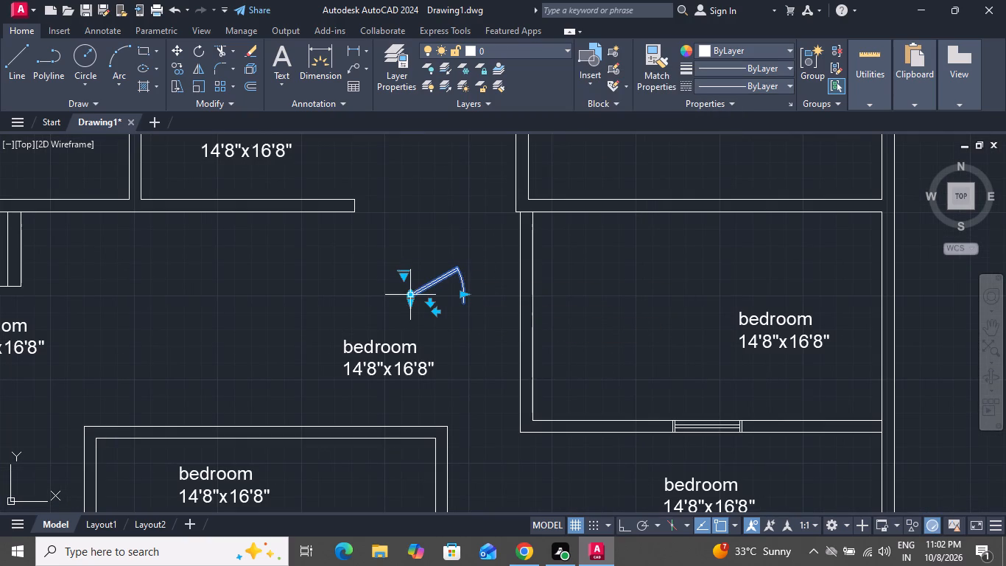
left_click(402, 271)
left_click(440, 324)
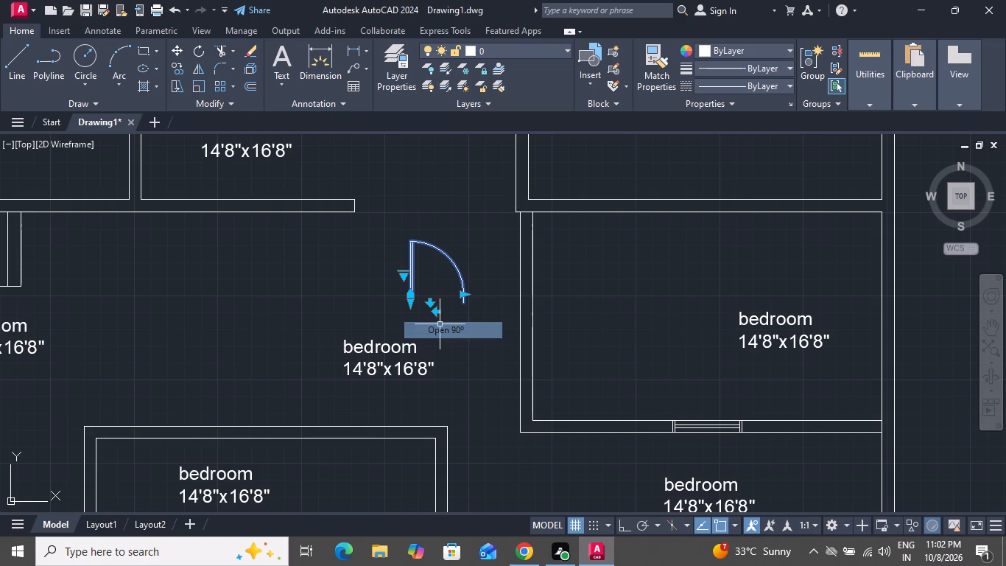
Rotate the door 90° counterclockwise about the outer end of its hinge-side jamb line, with ortho on.
scroll(458, 252, "down", 2)
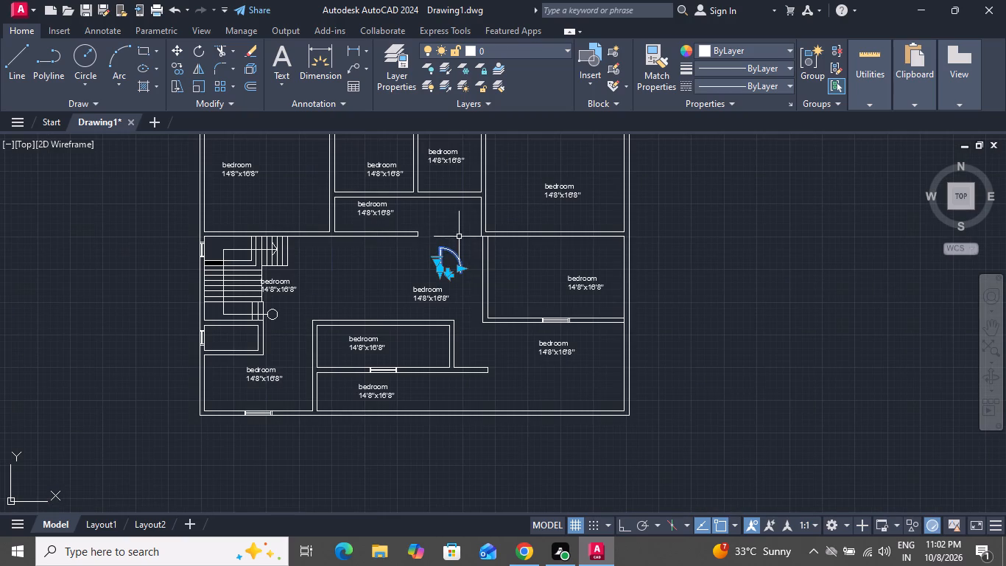
left_click(201, 56)
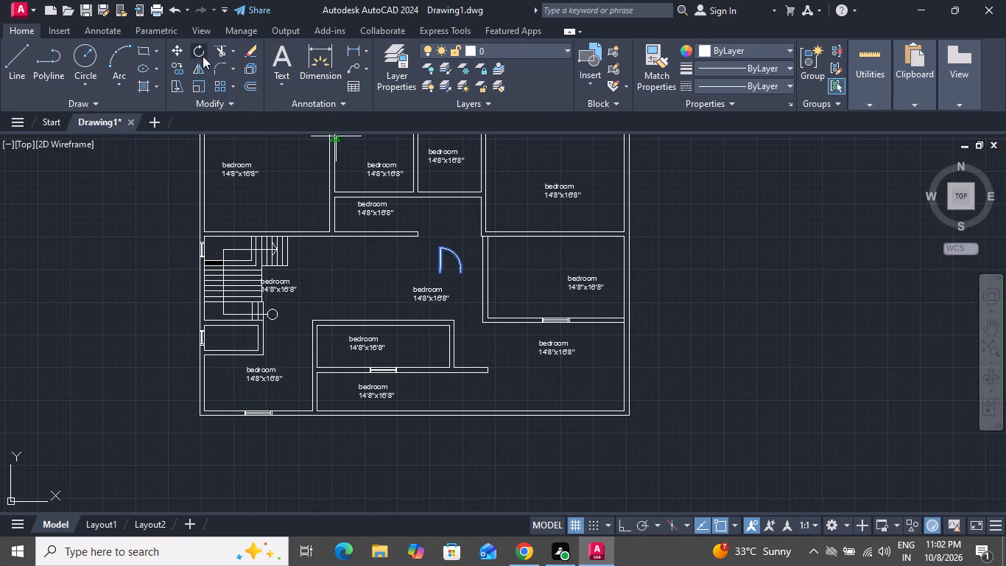
left_click(619, 523)
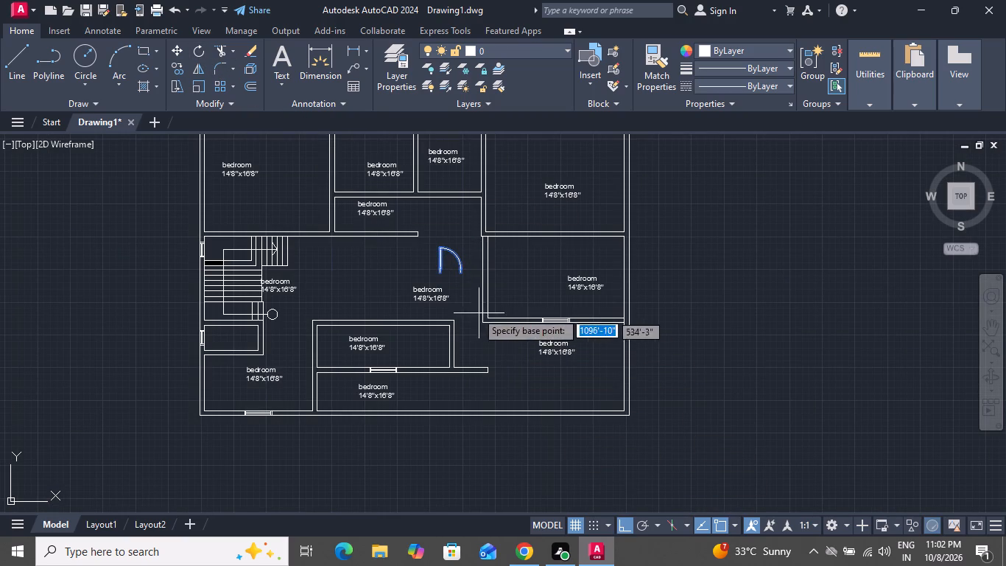
scroll(451, 273, "up", 3)
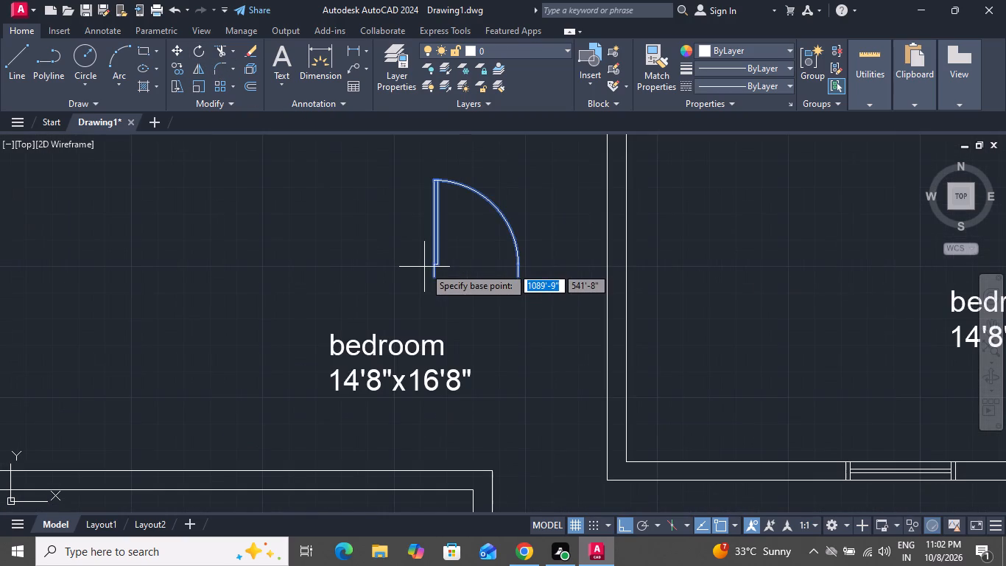
left_click(434, 278)
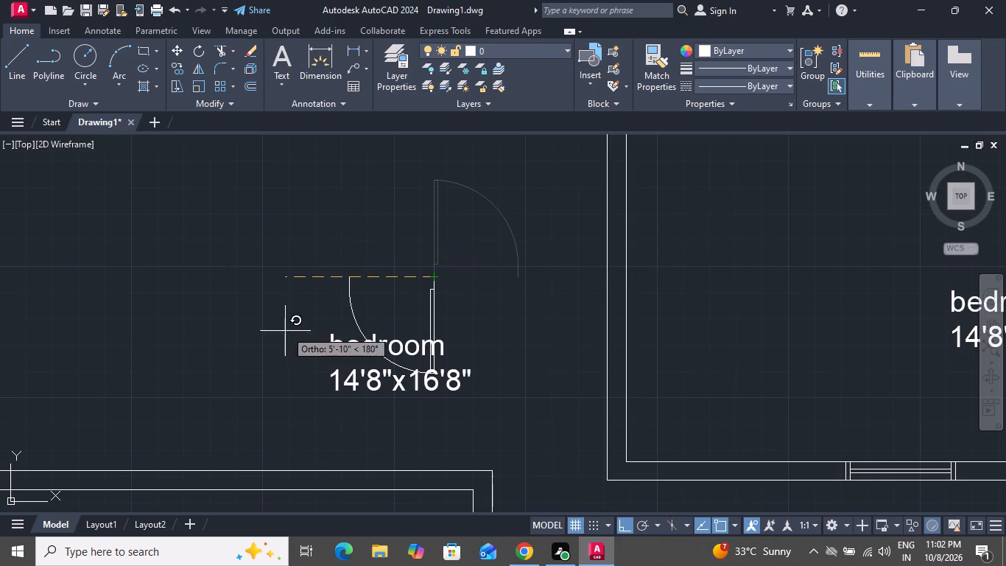
scroll(306, 425, "down", 3)
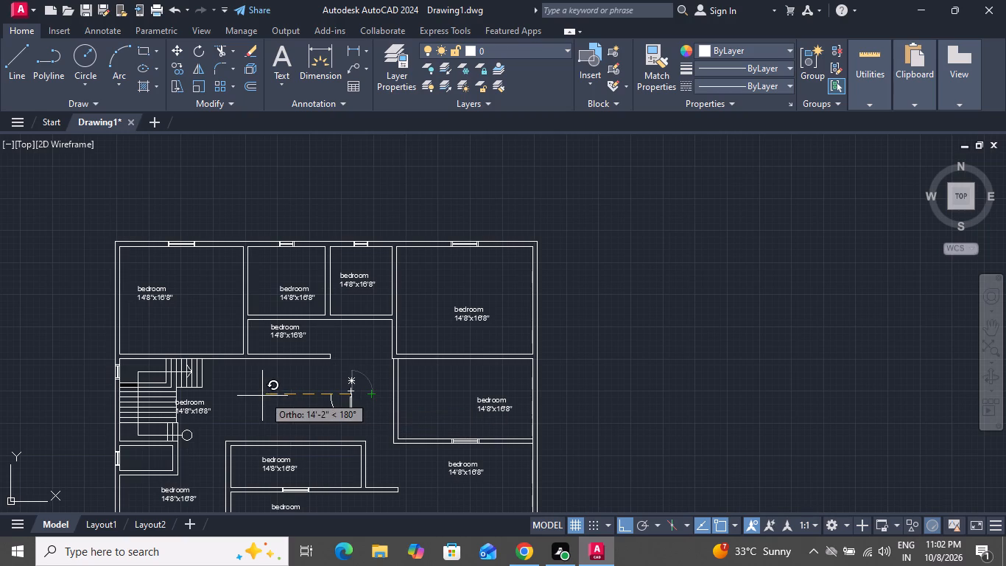
left_click(317, 332)
Mirror the door about a horizontal line through the free end of its swing arc, erasing the source object.
scroll(360, 368, "up", 2)
left_click_drag(360, 364, 353, 385)
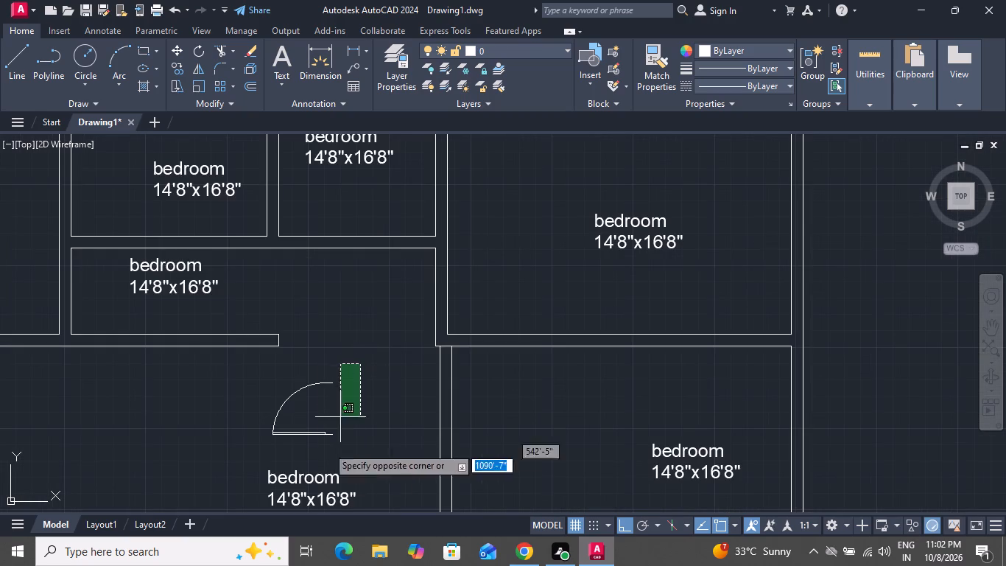
left_click(278, 455)
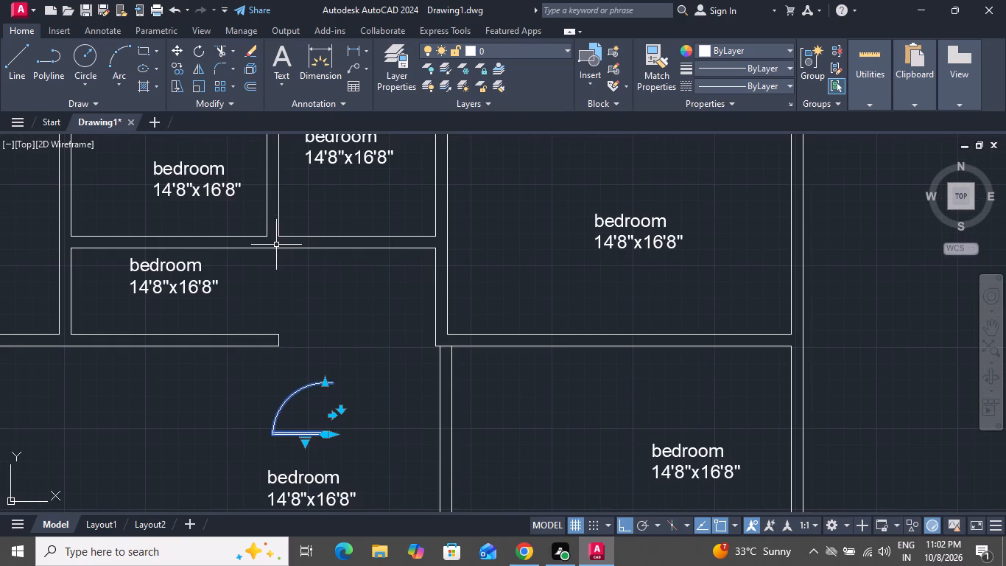
type("mi")
key("space")
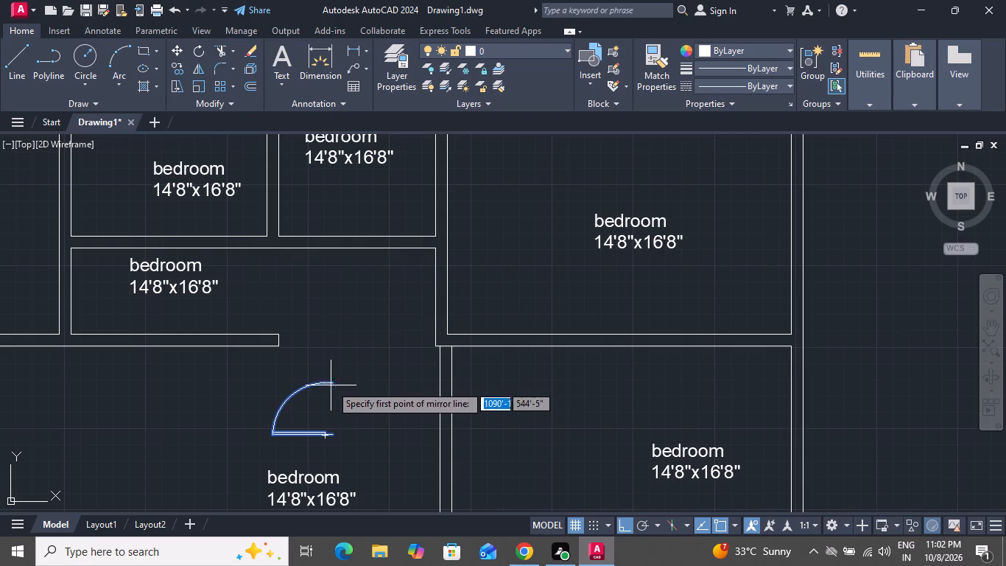
left_click(331, 380)
left_click(227, 387)
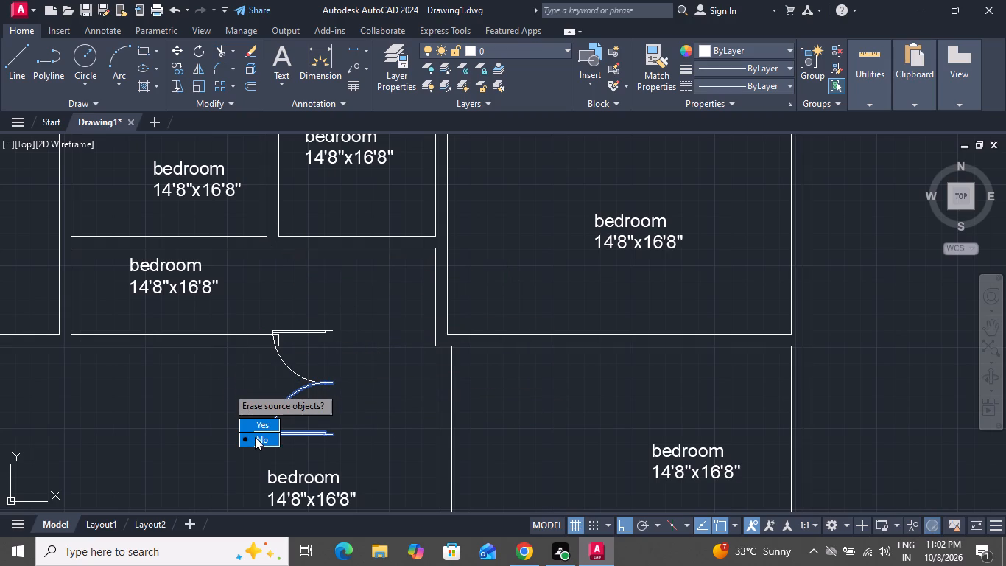
left_click_drag(270, 419, 227, 387)
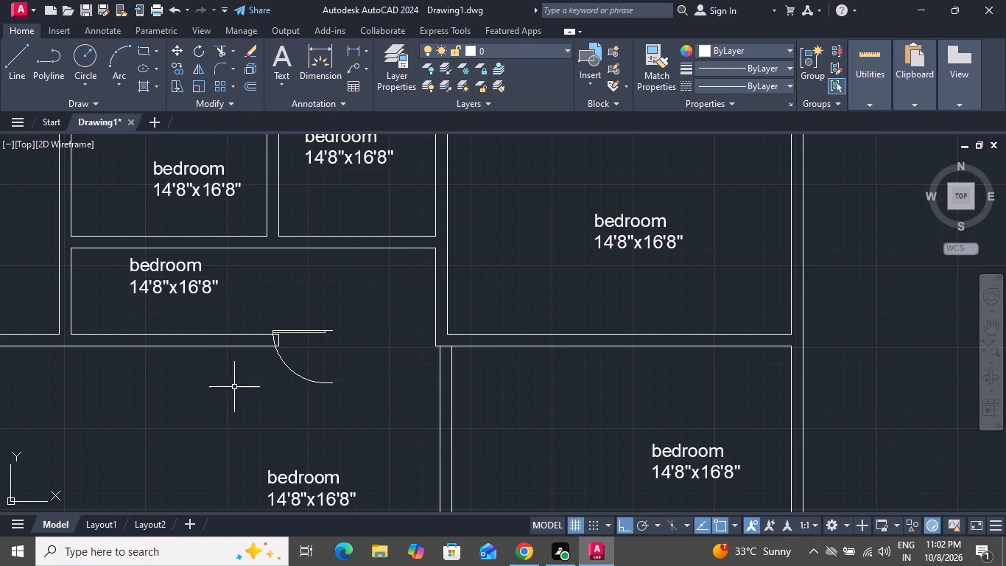
Move the door from the central room to the stair landing, just below the upper wall, with ortho off.
left_click(336, 318)
left_click(305, 402)
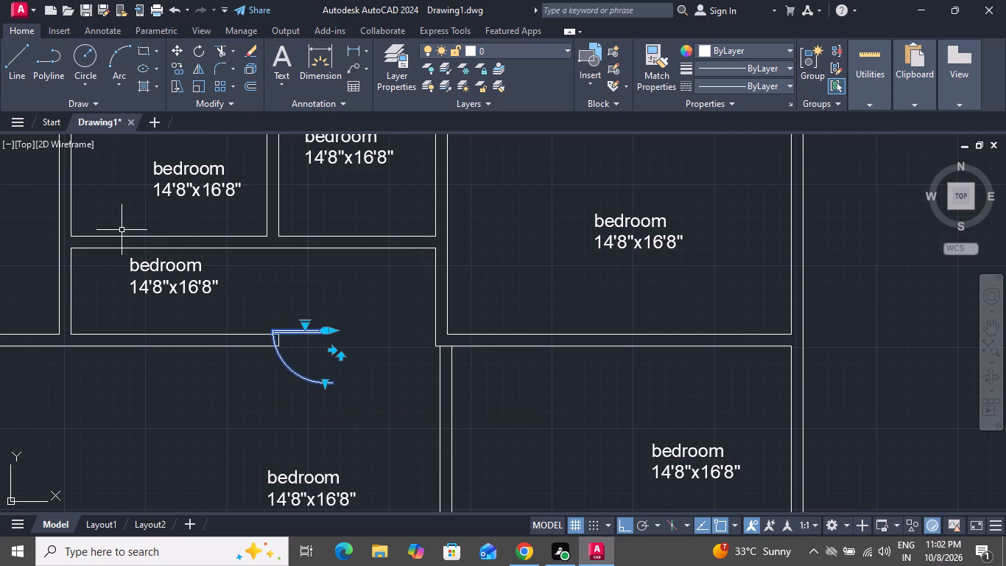
left_click(172, 45)
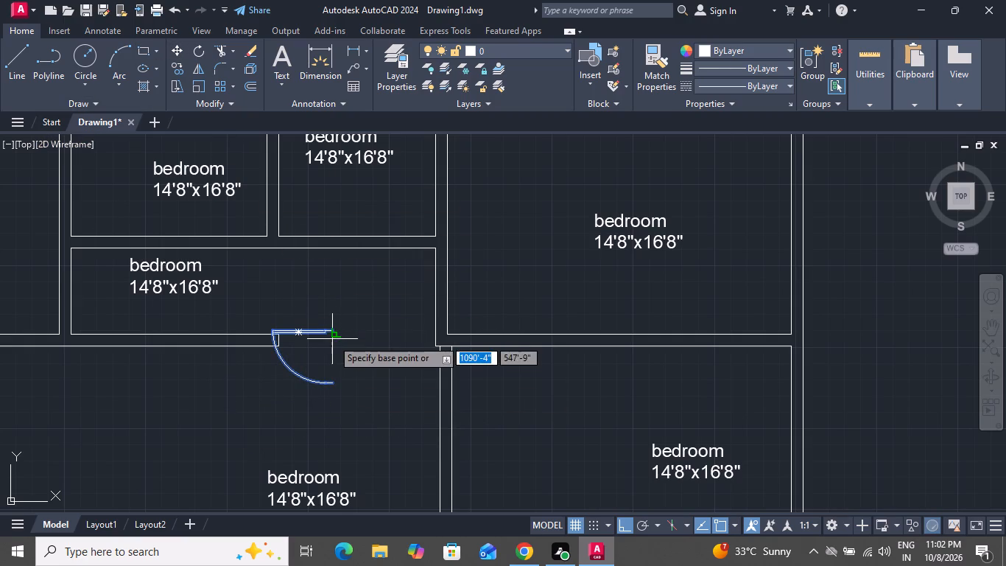
left_click(332, 330)
scroll(307, 398, "down", 3)
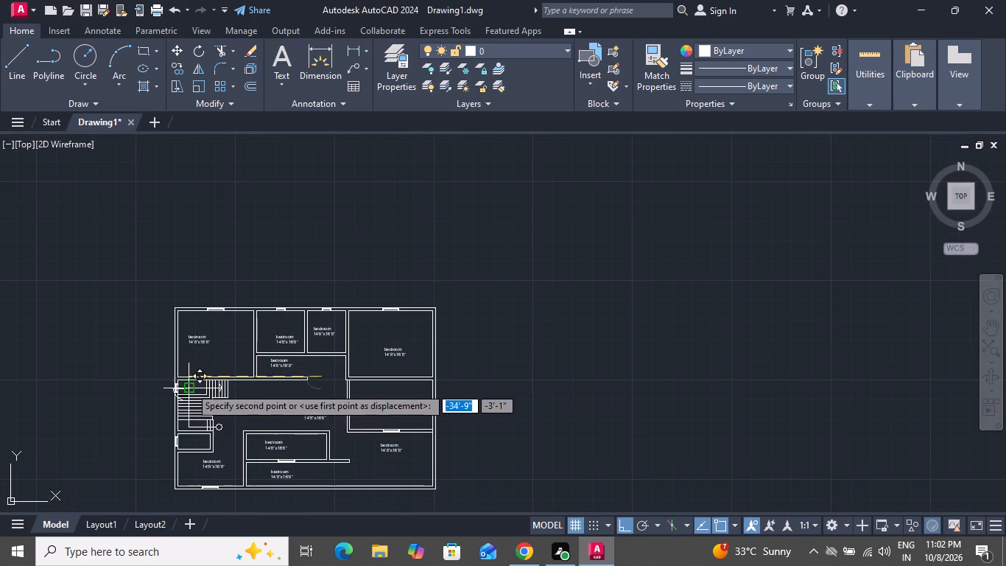
scroll(190, 386, "up", 6)
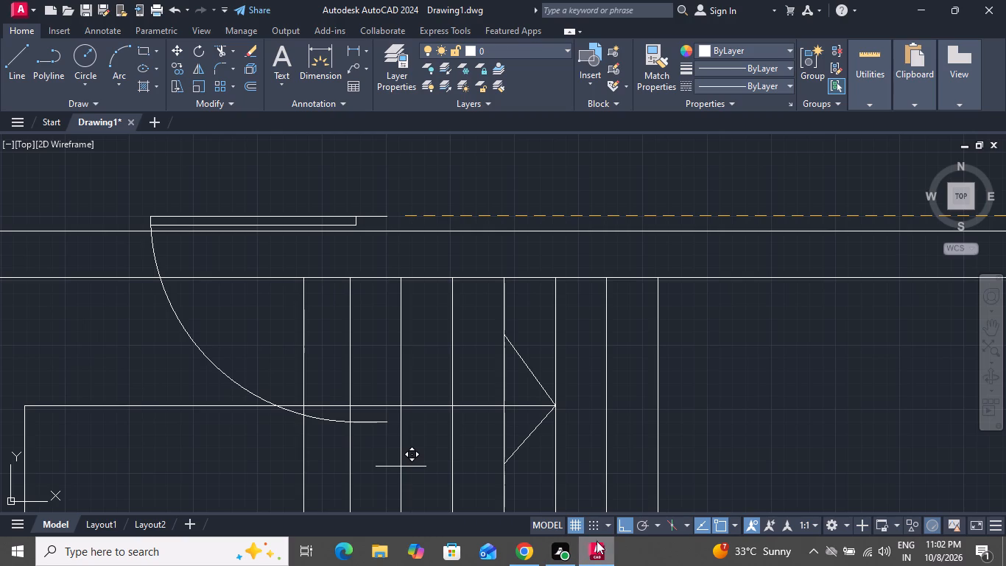
left_click(633, 523)
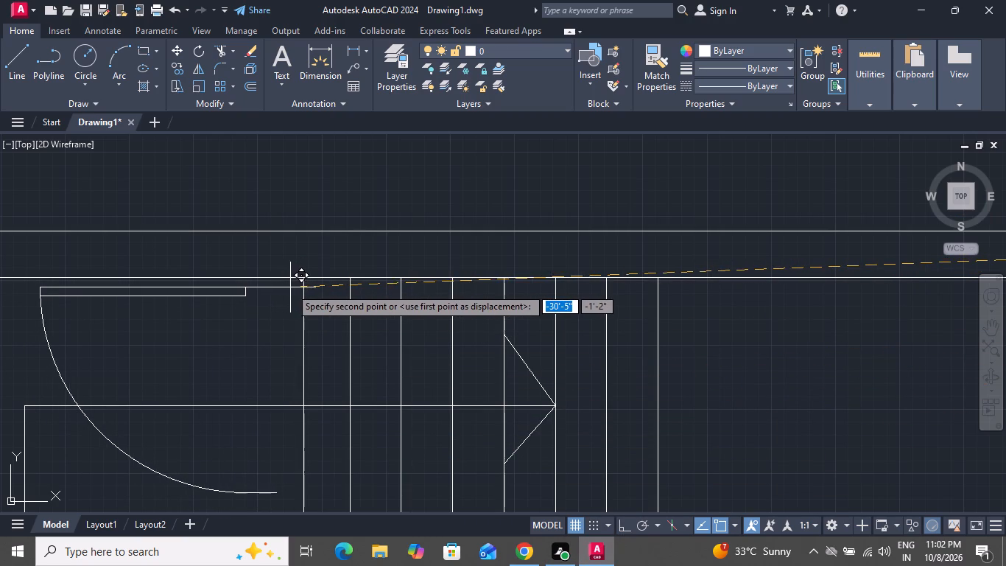
left_click(303, 288)
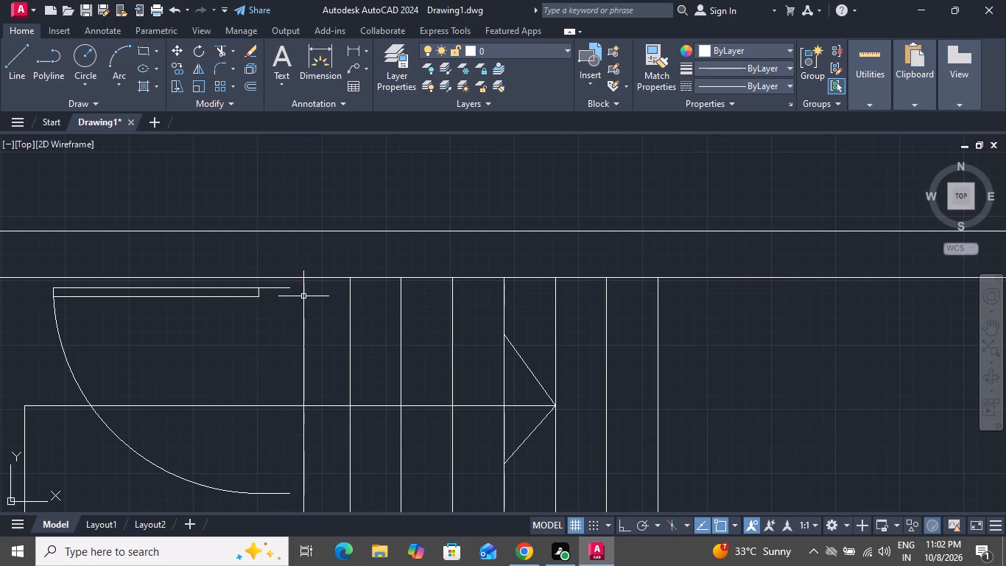
Move the door on the landing sideways so its upper jamb line ends on the first vertical stair line.
scroll(362, 374, "down", 2)
scroll(317, 329, "up", 2)
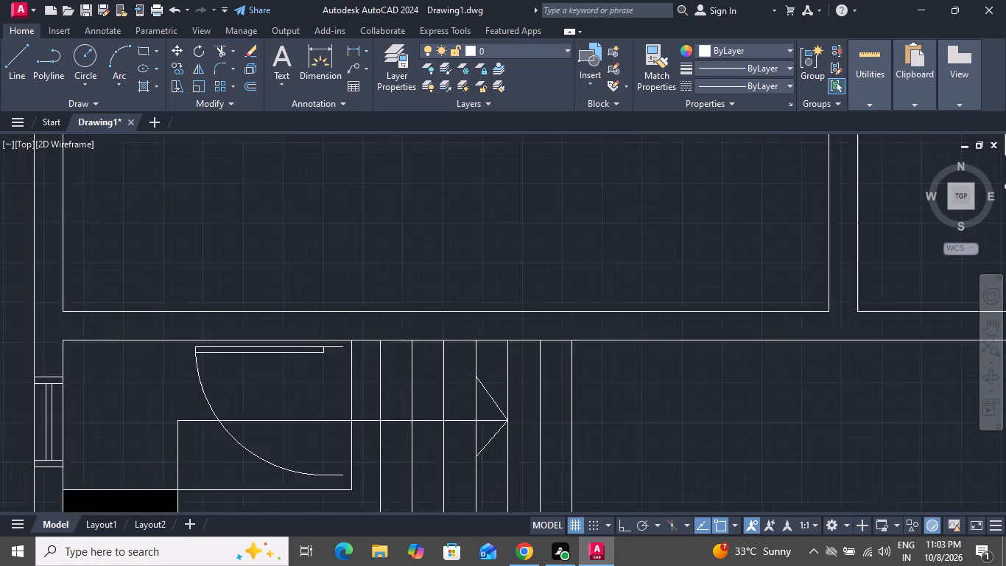
left_click(321, 367)
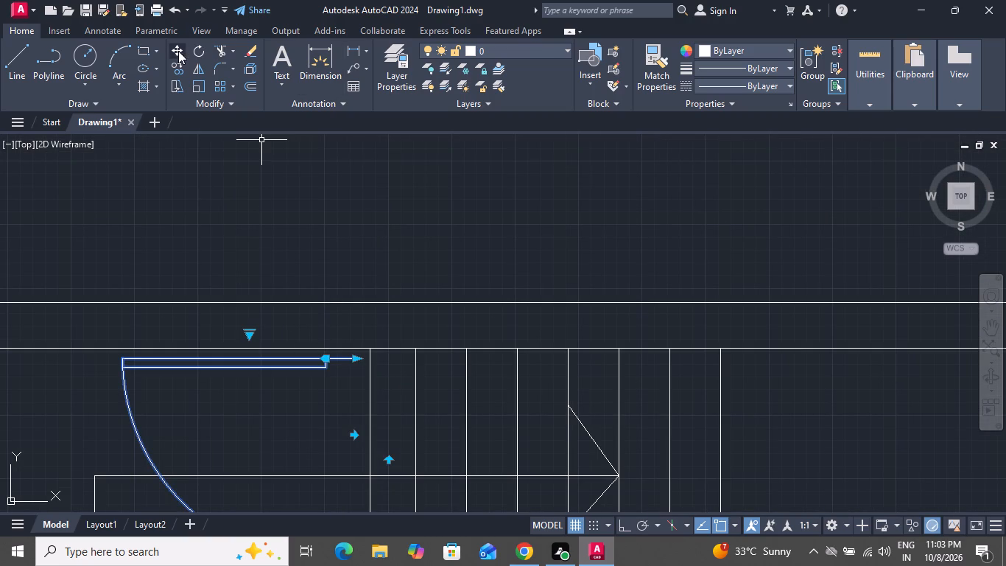
left_click(178, 51)
left_click(354, 361)
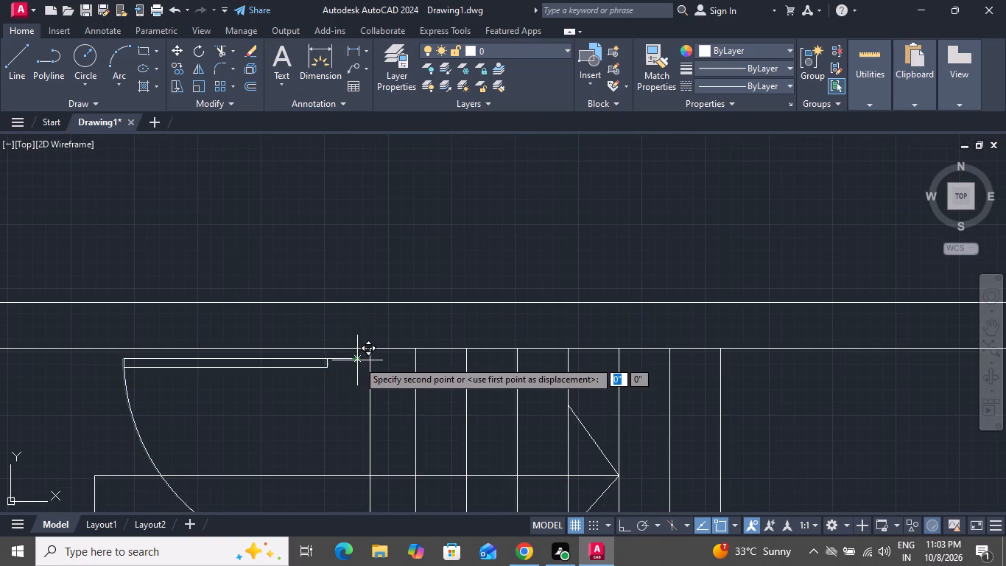
left_click(366, 360)
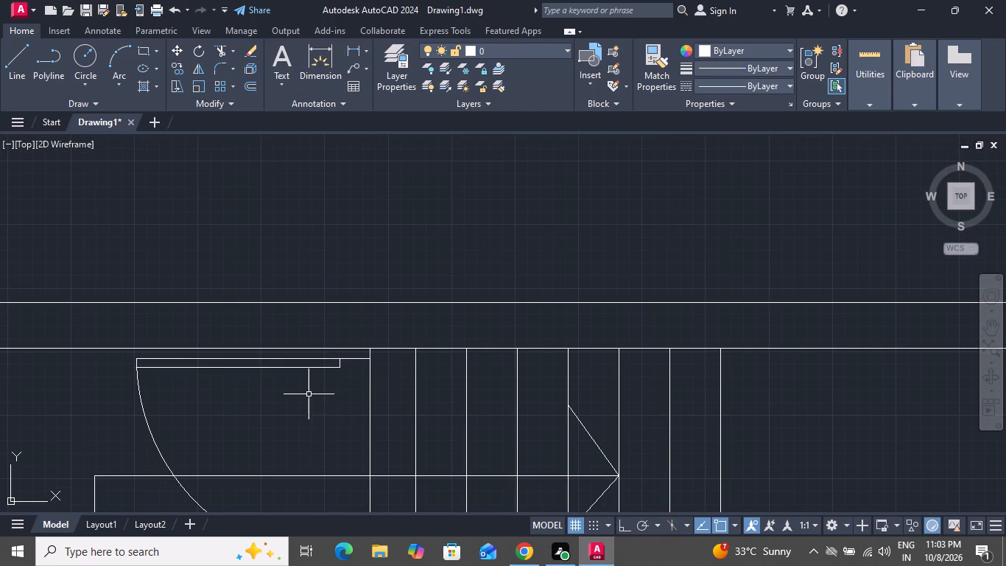
Open DesignCenter and insert the Sink-single - 30 in top block from Kitchens.dwg into the empty area outside the floor plan.
scroll(308, 393, "down", 3)
scroll(322, 426, "up", 2)
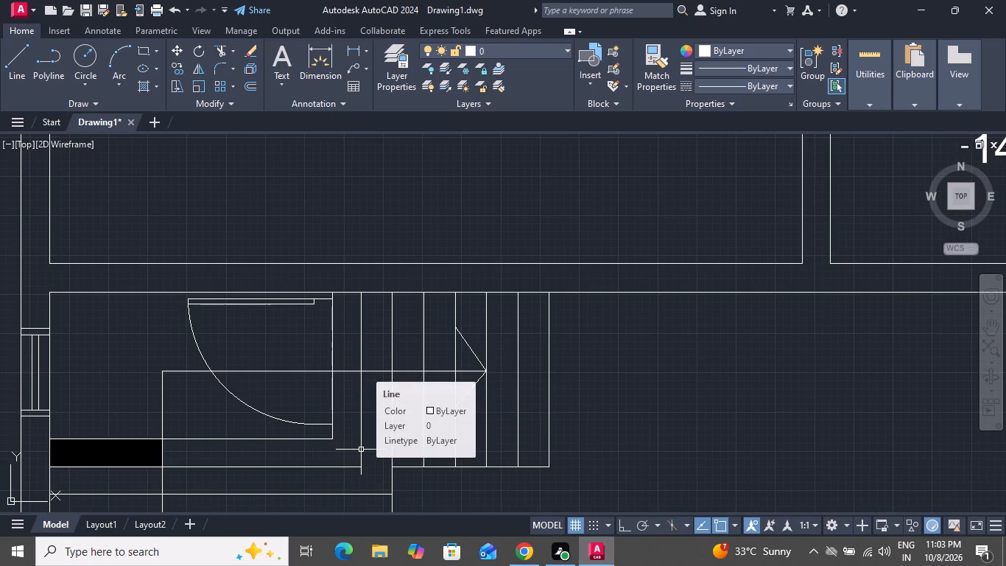
scroll(361, 450, "down", 2)
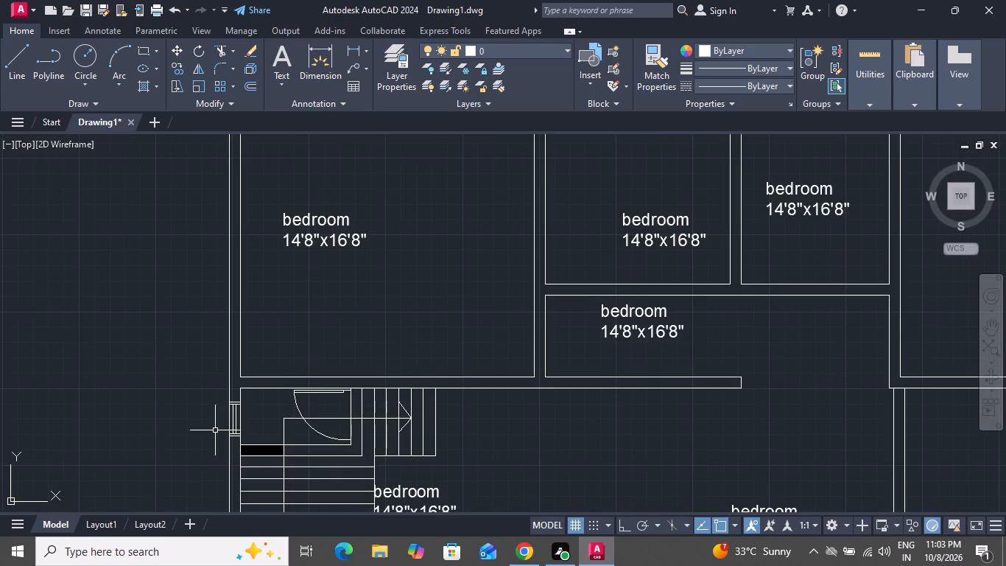
scroll(272, 363, "down", 2)
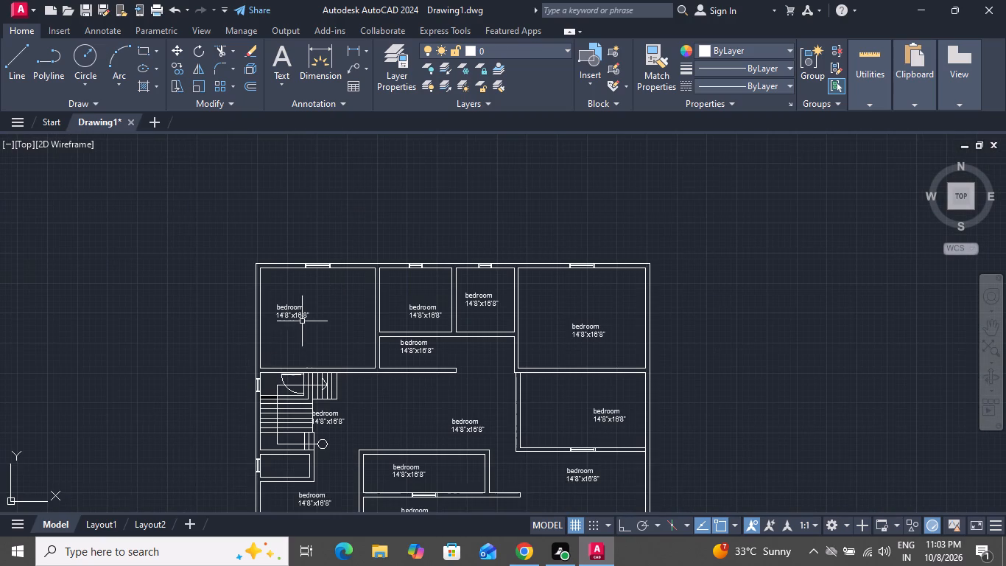
scroll(324, 259, "down", 2)
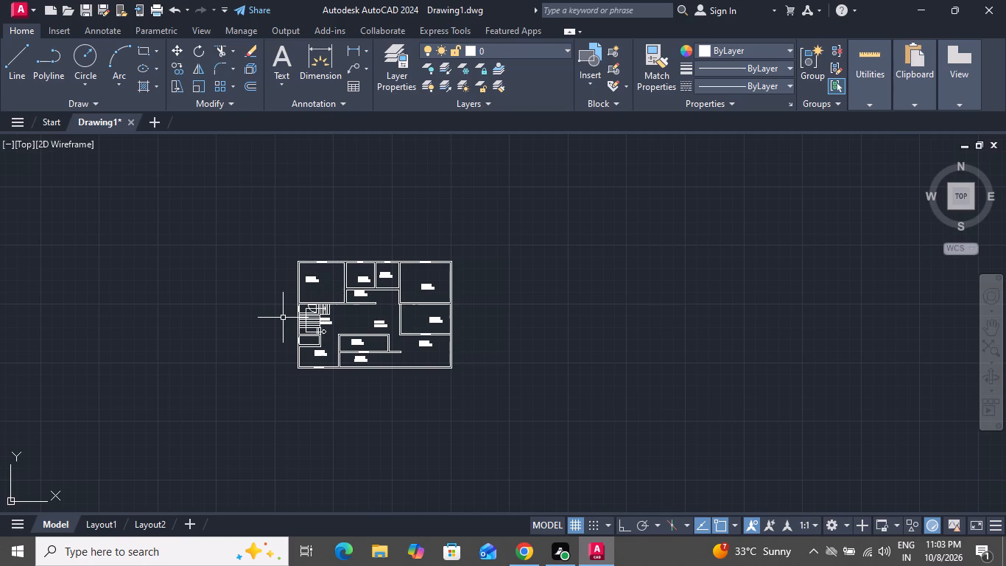
scroll(295, 372, "up", 2)
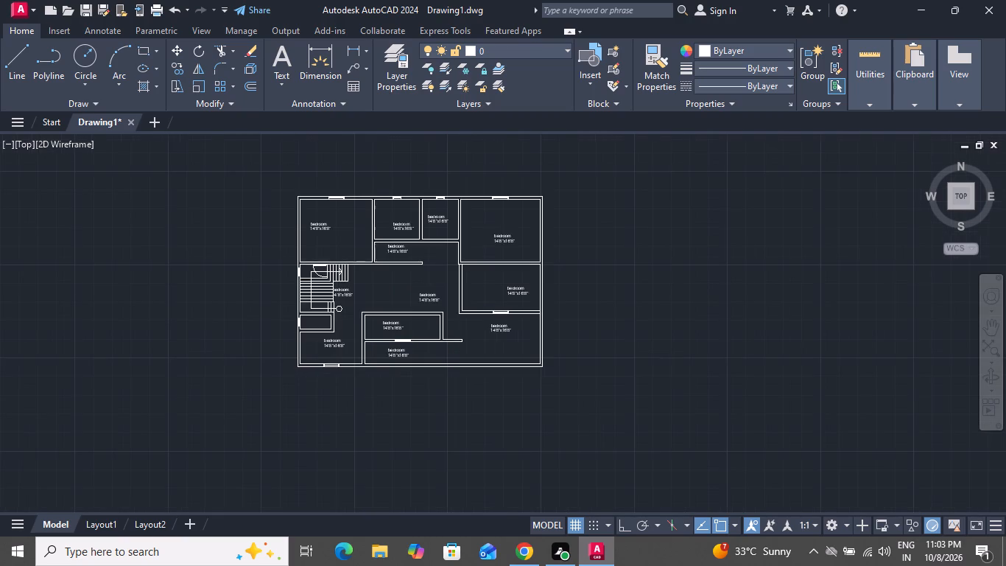
key("d")
key("c")
key("space")
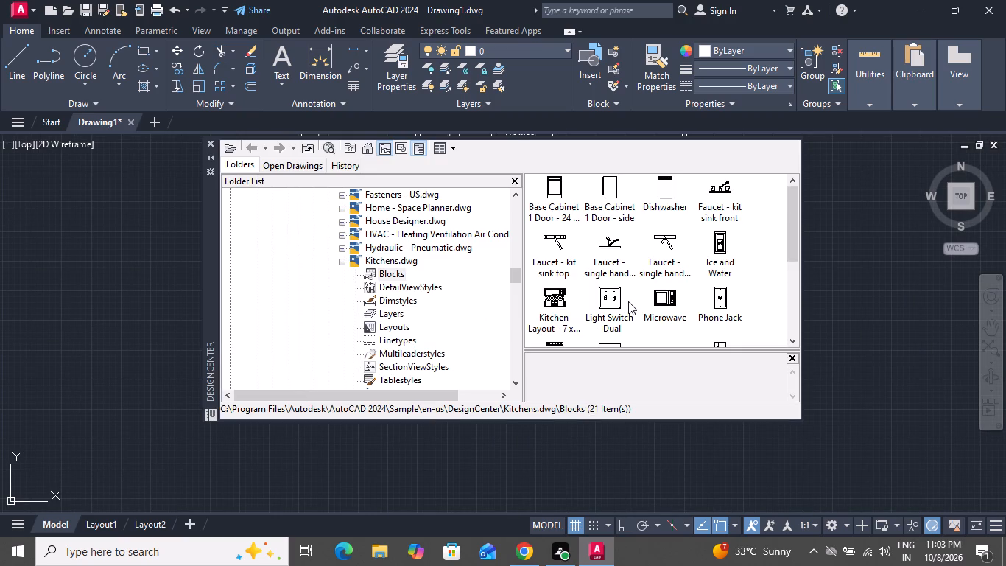
scroll(628, 301, "up", 1)
scroll(620, 212, "down", 1)
scroll(620, 210, "up", 1)
scroll(620, 209, "down", 1)
scroll(620, 209, "up", 1)
scroll(644, 284, "down", 3)
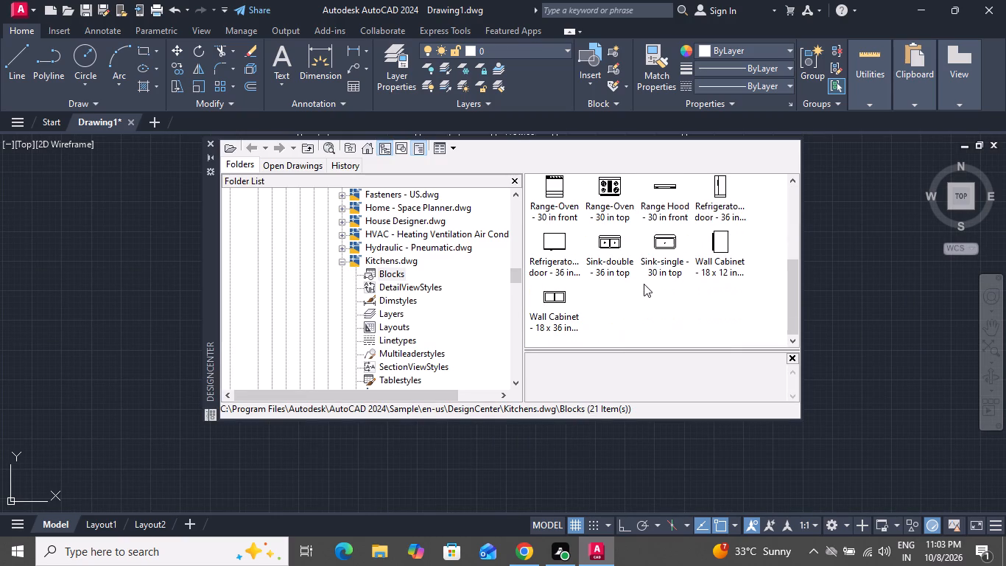
left_click_drag(658, 238, 135, 264)
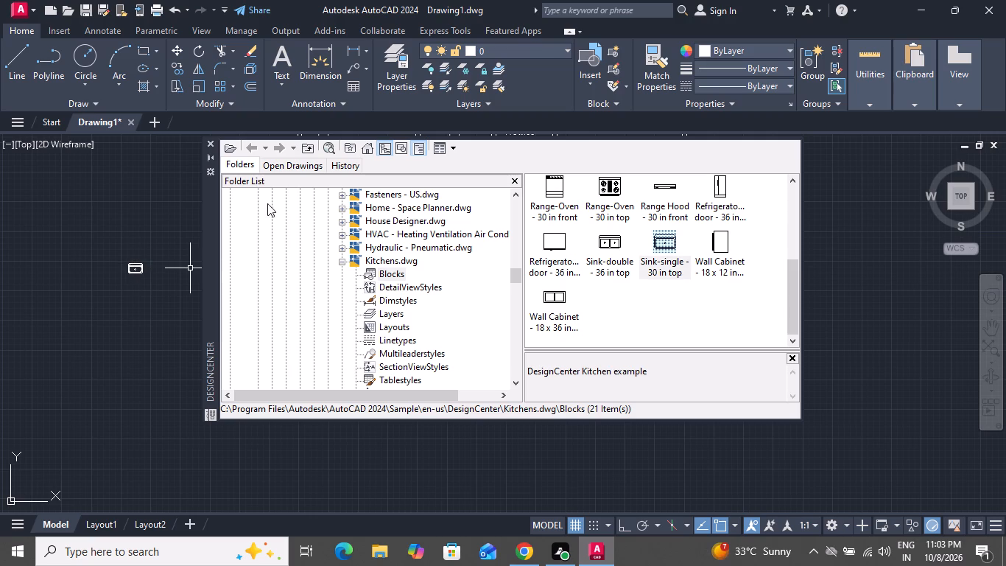
Insert the Range-Oven - 30 in top, Sink-double - 36 in top and Refrigerator-2 door - 36 in top blocks around the single sink.
left_click_drag(619, 192, 208, 254)
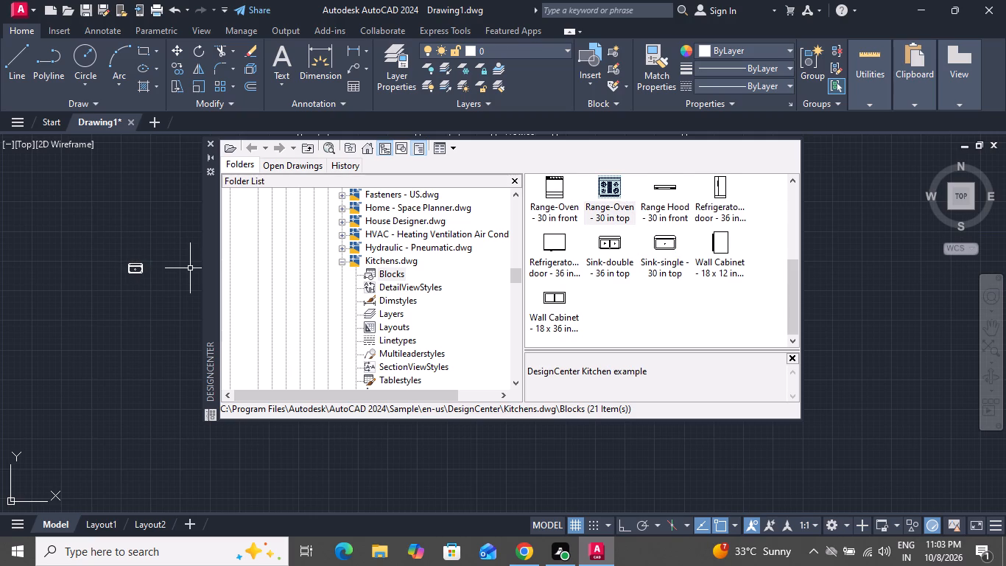
left_click_drag(208, 254, 133, 231)
left_click_drag(613, 249, 585, 258)
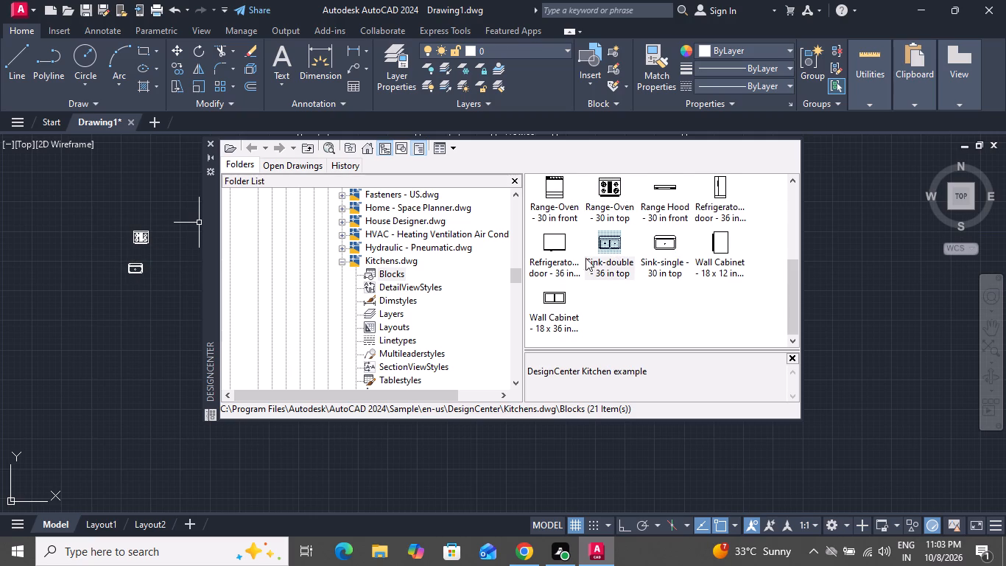
left_click_drag(585, 258, 136, 300)
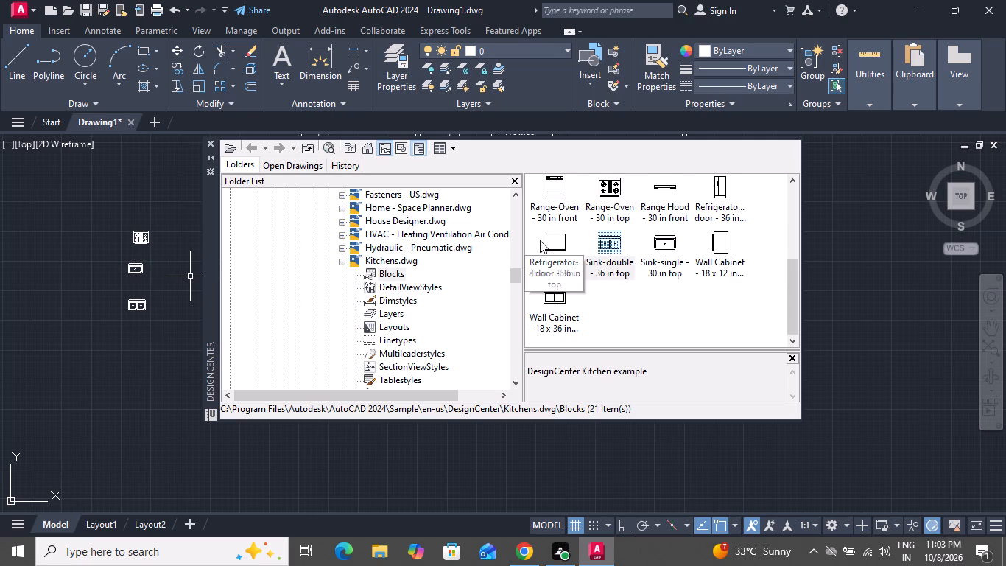
left_click_drag(544, 235, 163, 289)
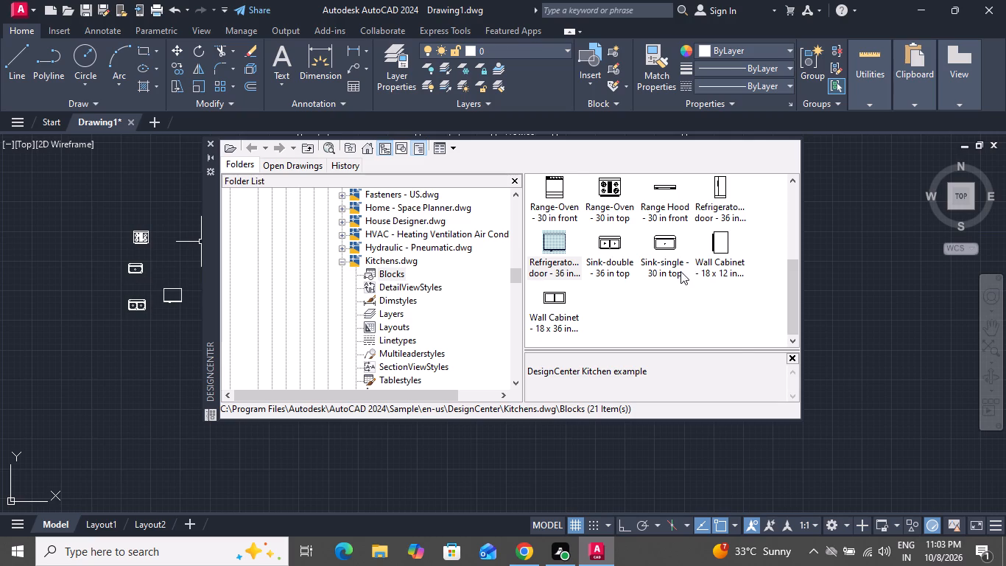
Browse the DesignCenter sample folder to the Blocks of Home - Space Planner.dwg.
scroll(682, 271, "up", 6)
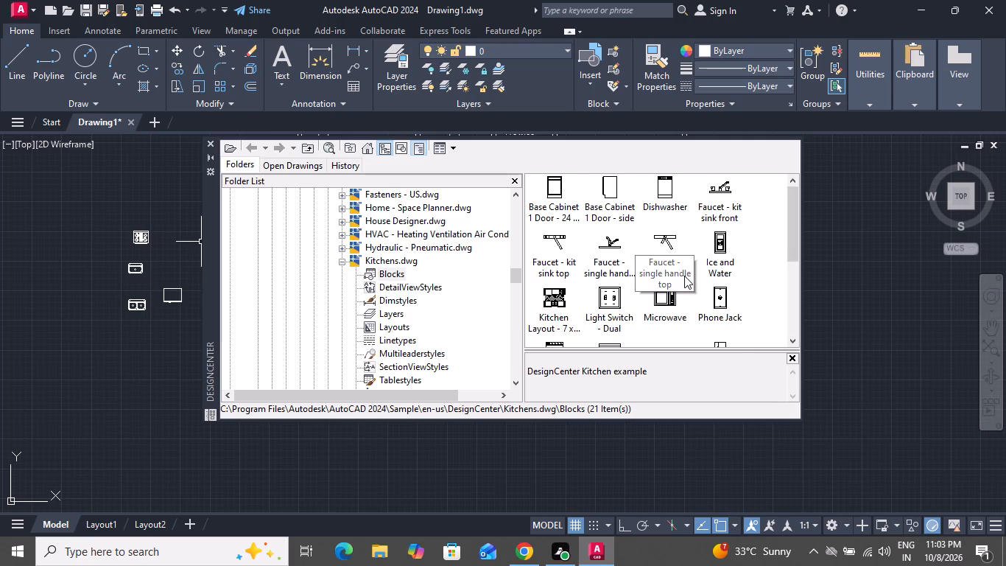
scroll(477, 255, "up", 2)
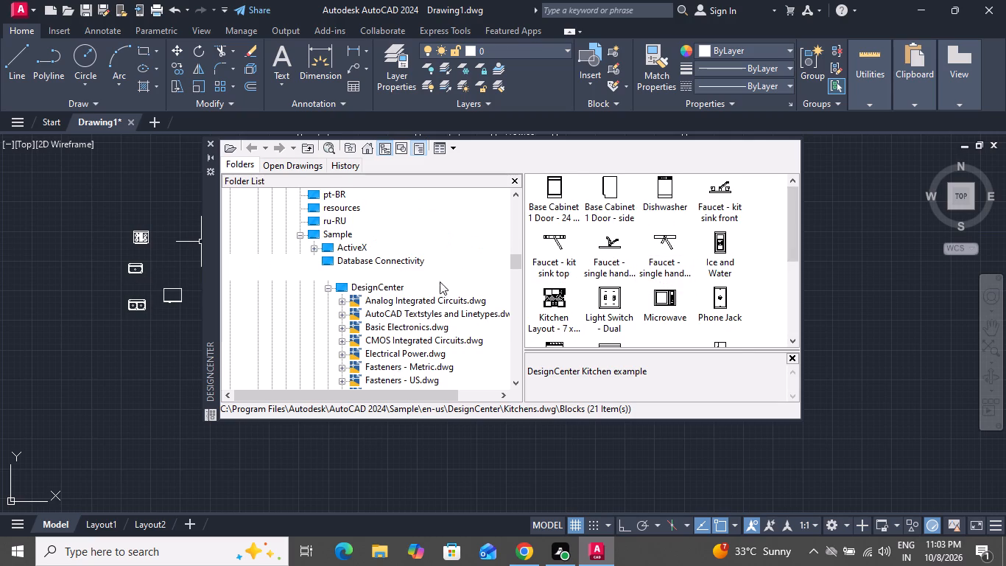
double_click(395, 290)
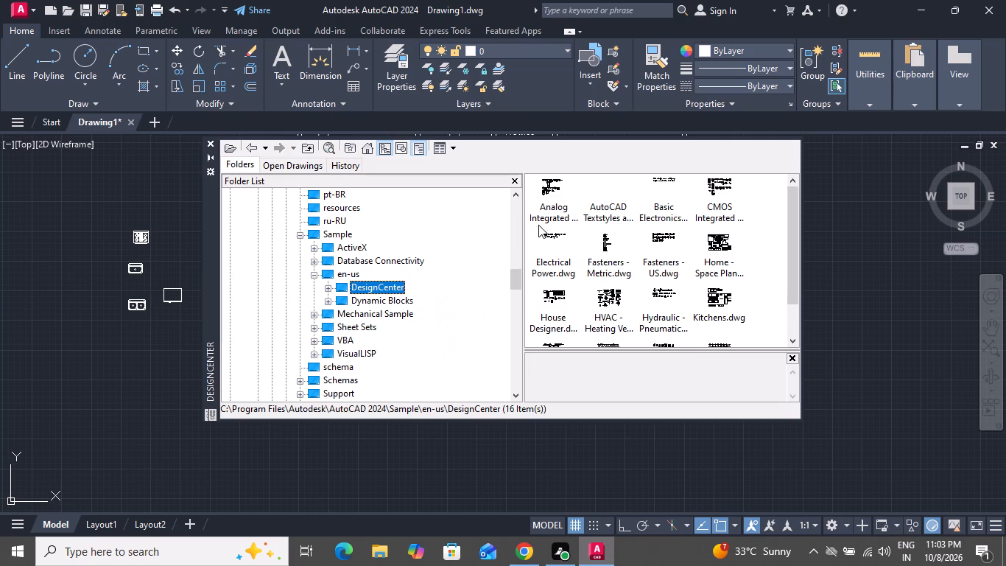
scroll(684, 285, "up", 4)
scroll(686, 286, "down", 2)
scroll(687, 287, "up", 1)
double_click(717, 244)
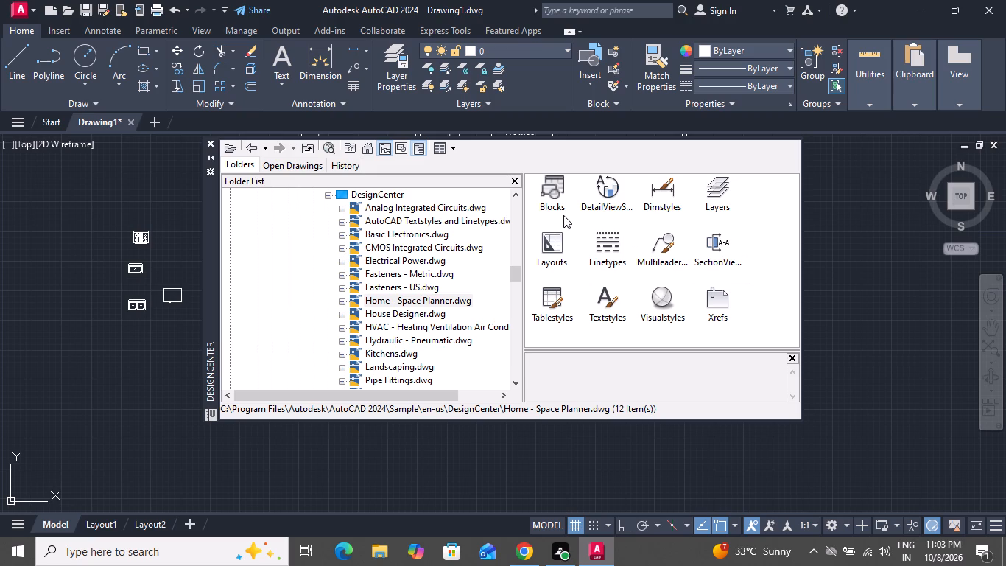
double_click(555, 193)
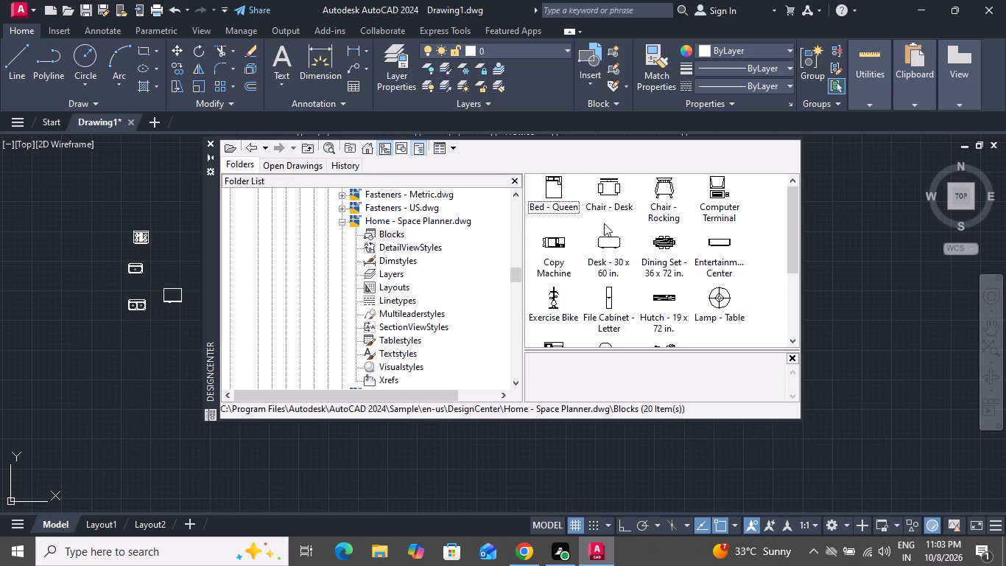
Insert the Bed - Queen, Copy Machine and Dining Set - 36 x 72 in. blocks near the kitchen fixtures outside the plan.
left_click_drag(552, 183, 138, 326)
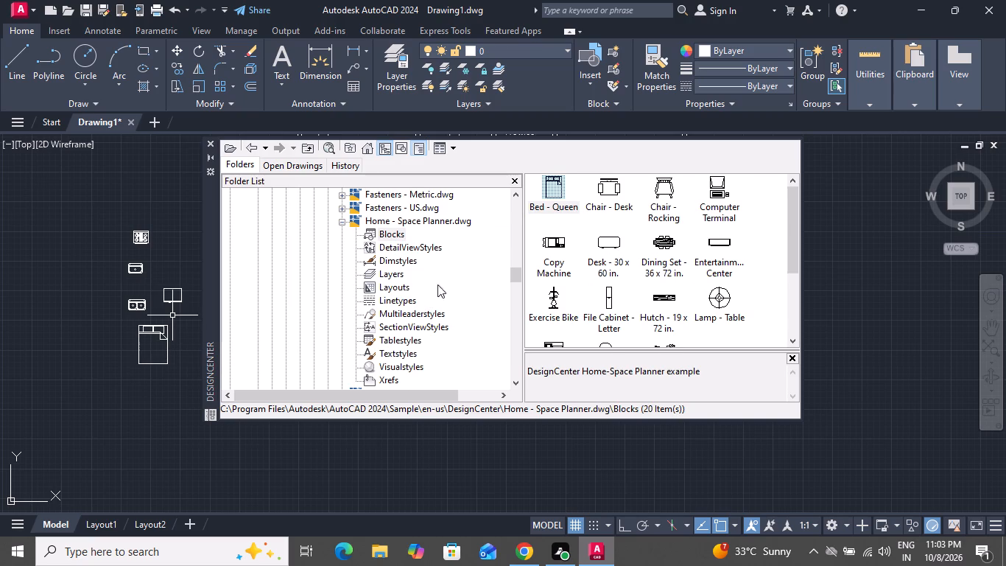
left_click_drag(658, 251, 206, 281)
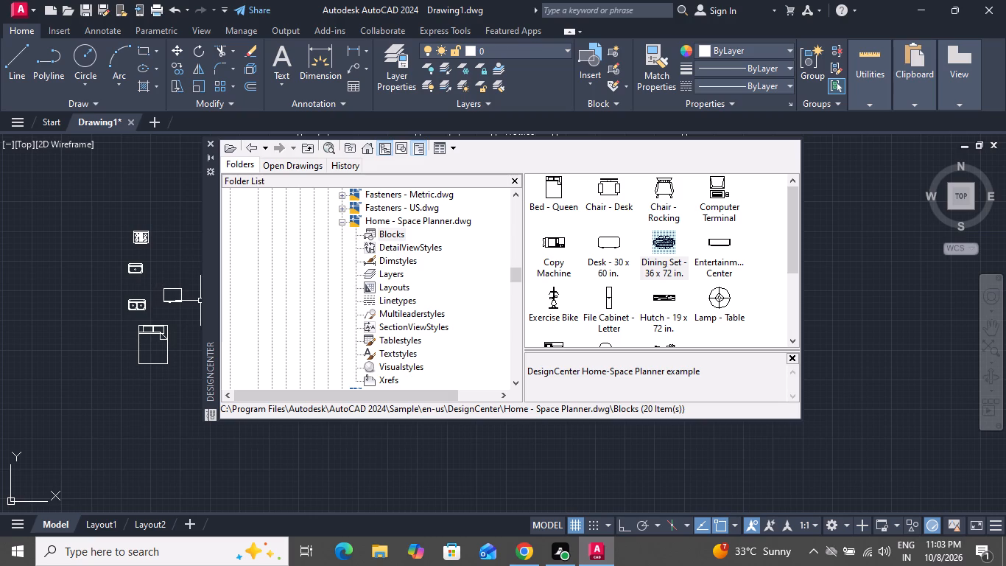
left_click_drag(555, 241, 57, 403)
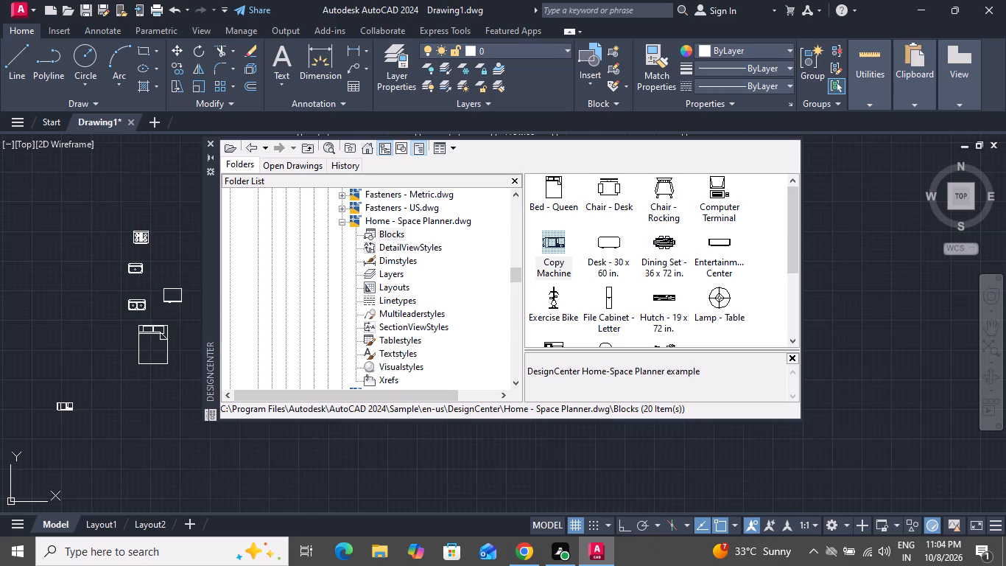
left_click_drag(57, 403, 68, 361)
left_click_drag(663, 245, 147, 218)
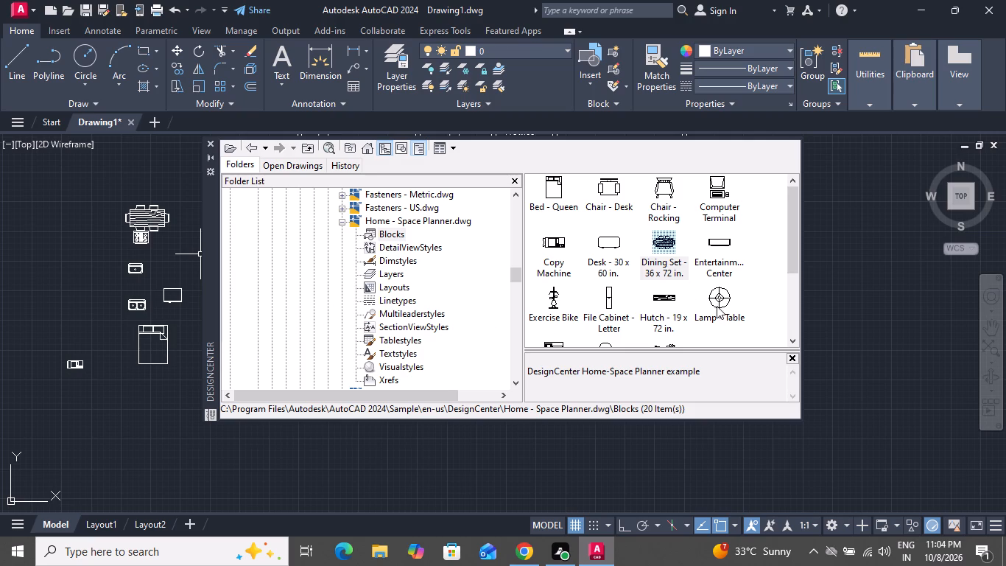
Insert the three-seat Sofa - Roundback block below the other furniture outside the plan and close DesignCenter.
scroll(717, 307, "down", 2)
left_click_drag(727, 241, 340, 280)
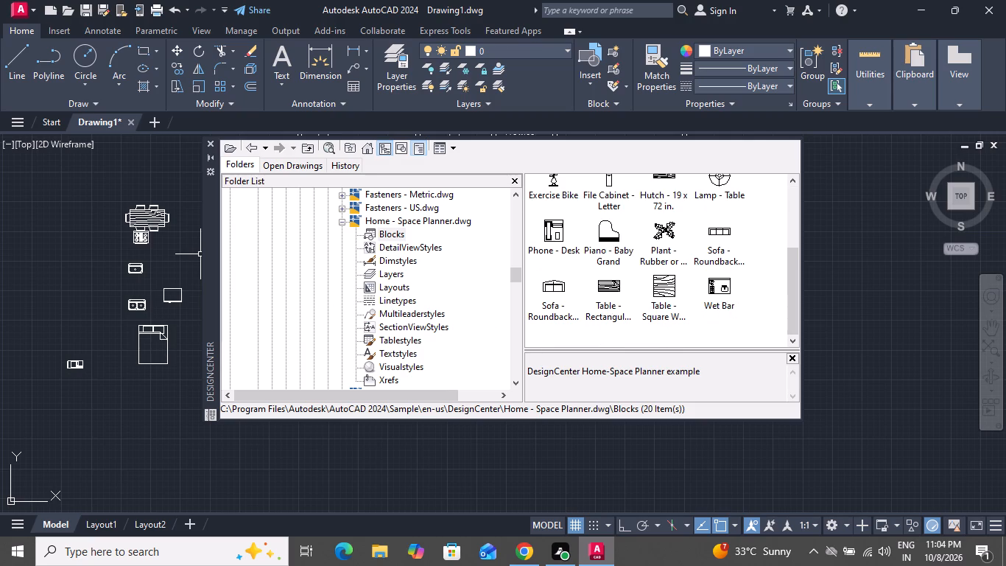
left_click_drag(340, 280, 113, 409)
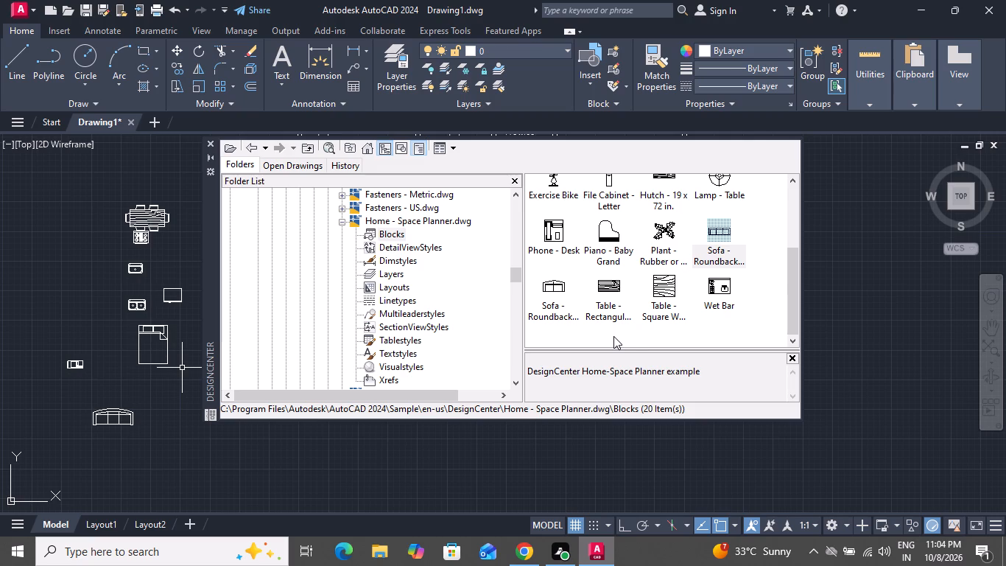
left_click(211, 147)
Rotate the dining set a quarter turn with Ortho on so its long side runs vertically.
scroll(264, 228, "down", 2)
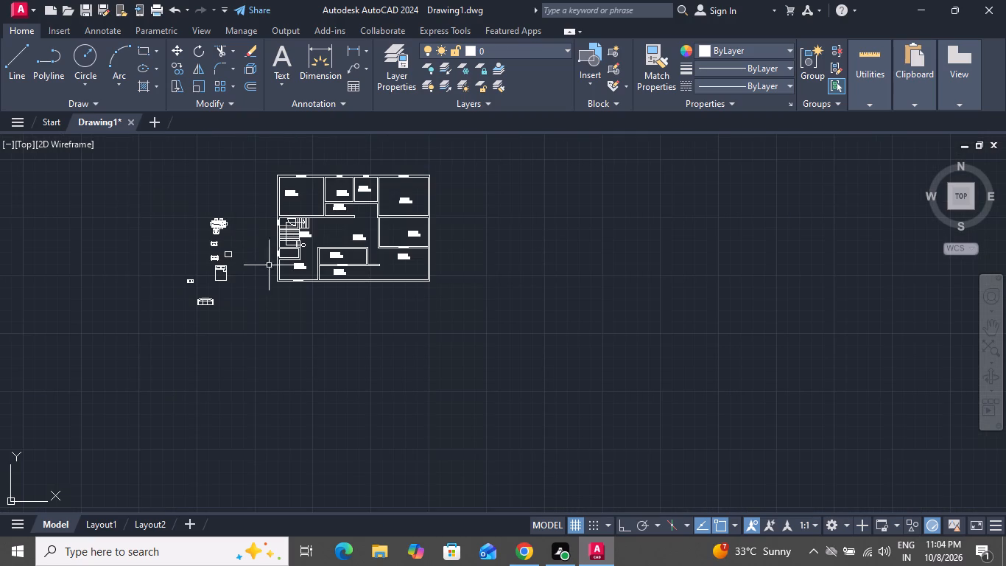
scroll(226, 216, "up", 4)
left_click(208, 216)
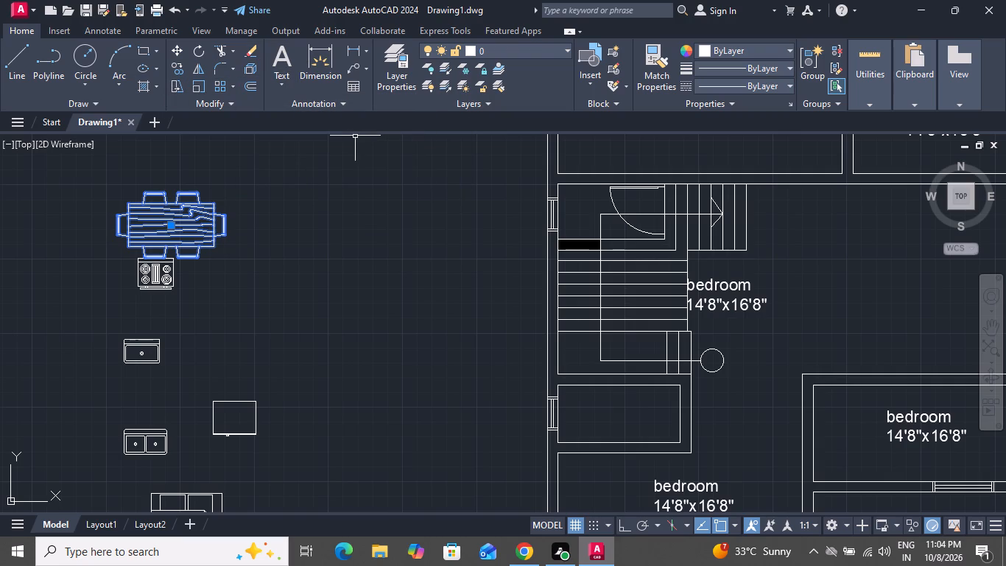
left_click(197, 44)
left_click(230, 214)
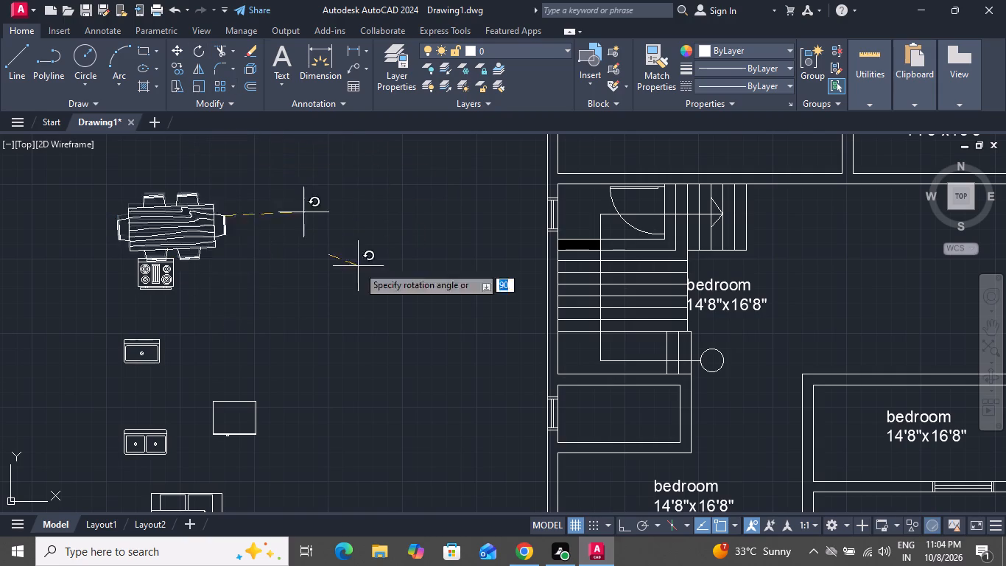
left_click(628, 527)
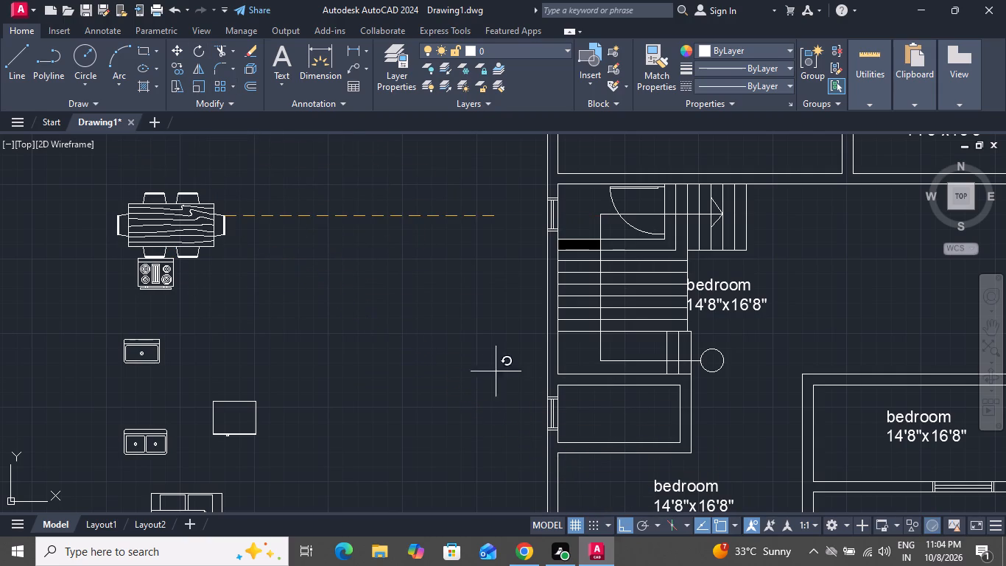
left_click(262, 304)
Move the dining set with Ortho off into the open hall area beside the staircase.
scroll(274, 326, "down", 2)
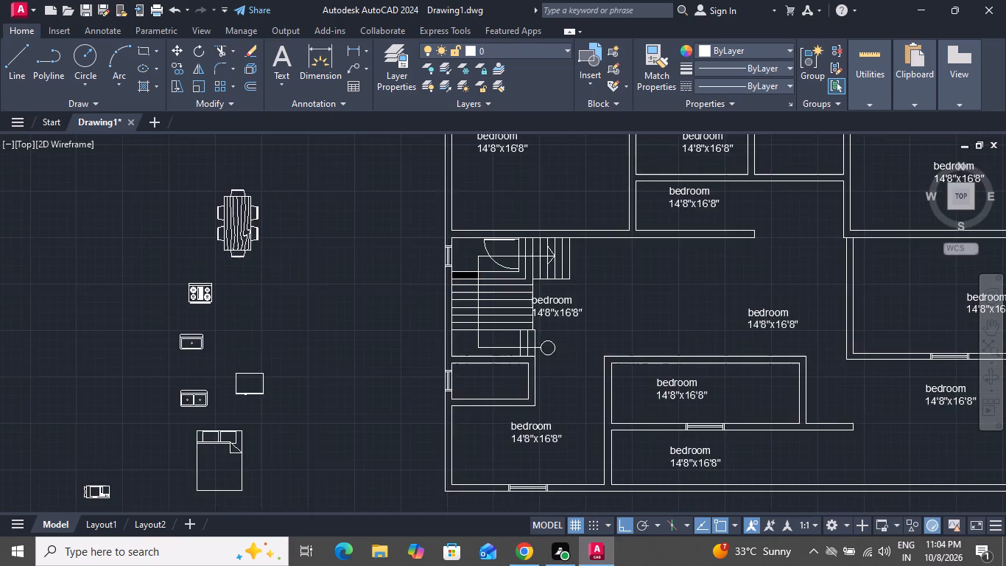
scroll(268, 252, "up", 3)
left_click(269, 217)
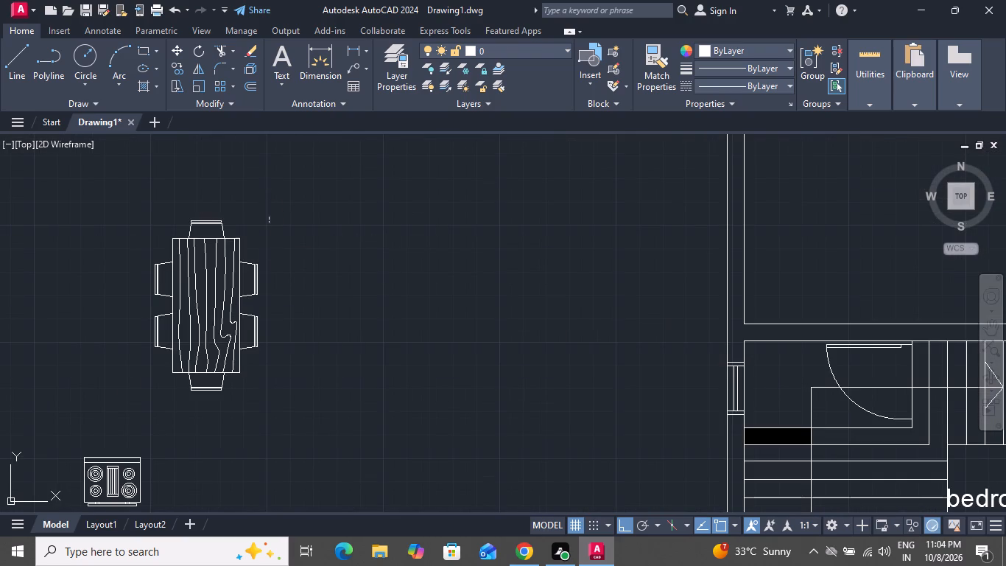
left_click(168, 368)
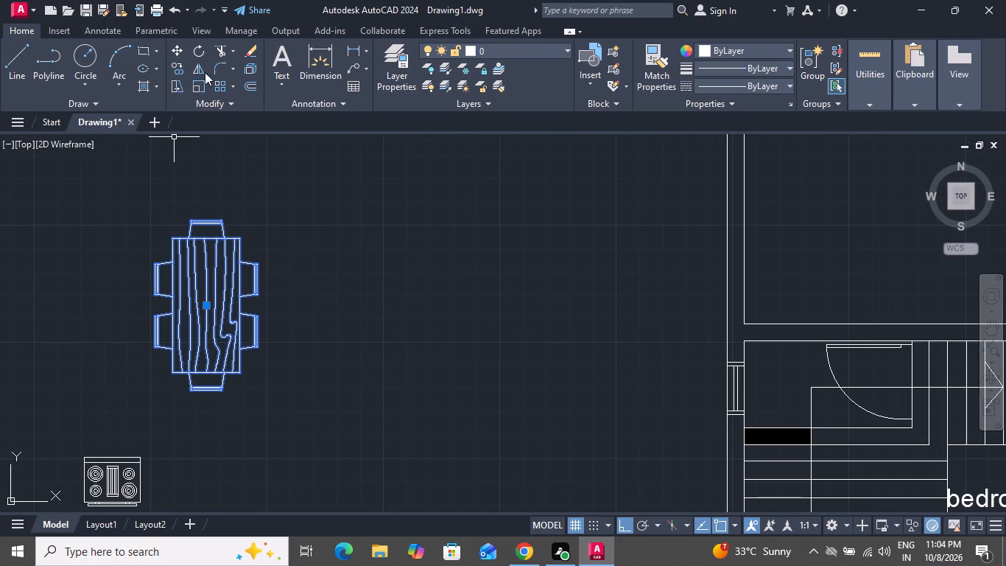
left_click(170, 47)
left_click(205, 304)
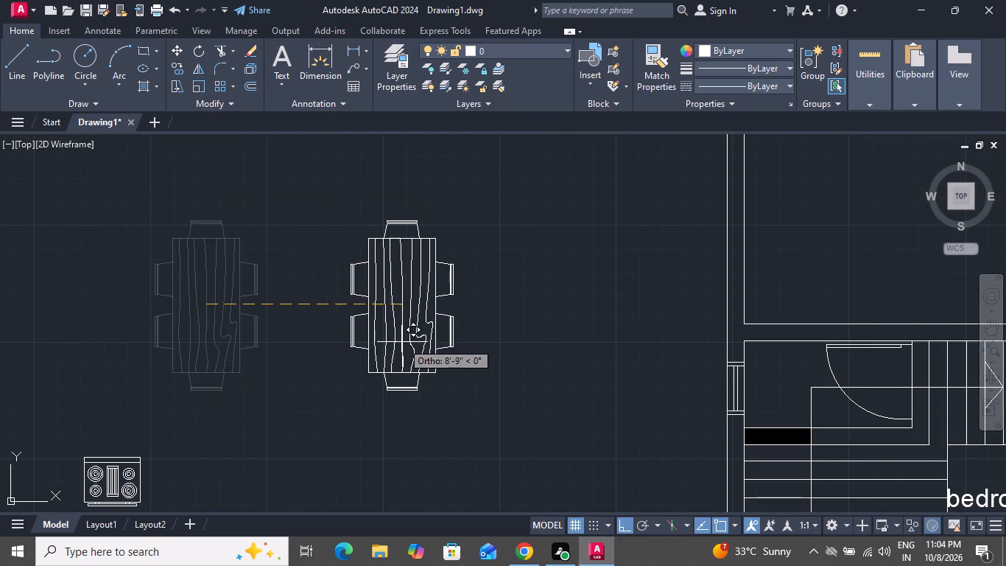
scroll(403, 342, "down", 3)
left_click(627, 521)
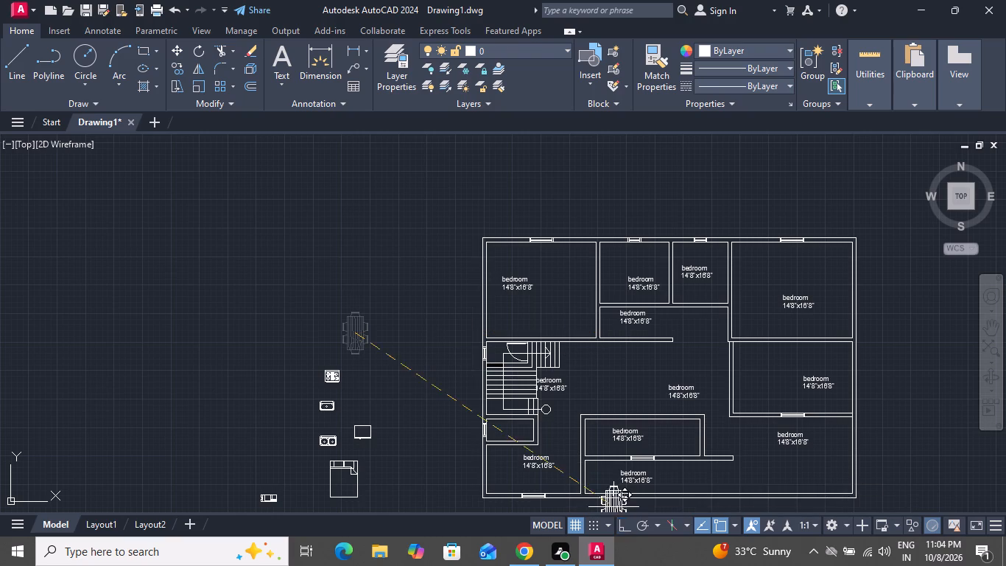
scroll(576, 408, "up", 3)
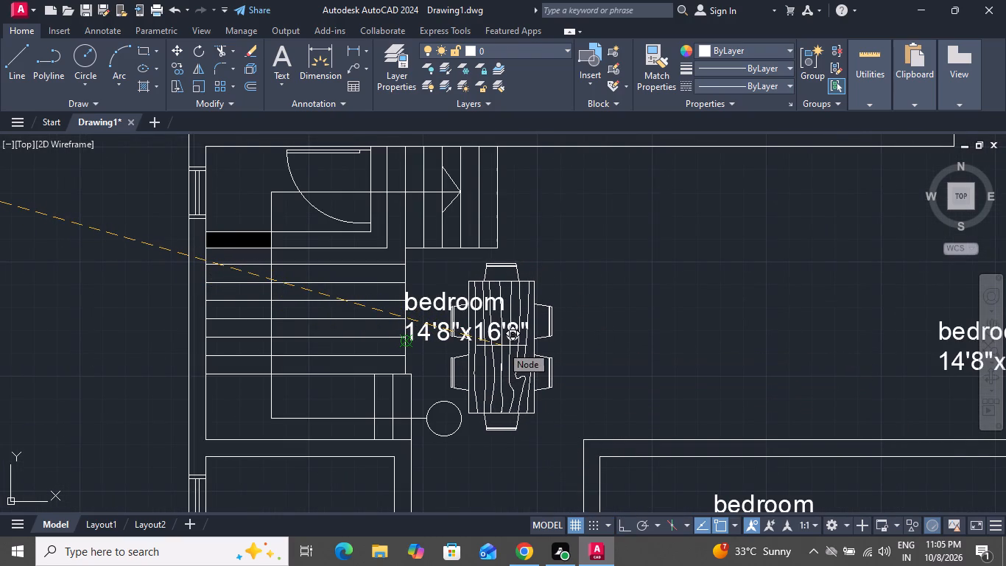
scroll(502, 346, "up", 2)
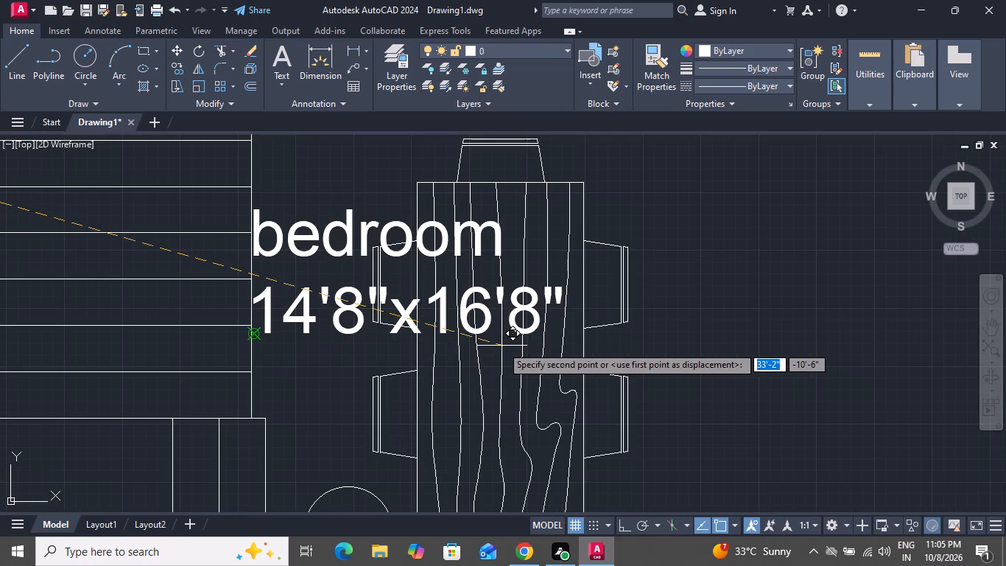
left_click(504, 338)
Scale the dining set beside the staircase down to roughly half its size.
left_click(505, 362)
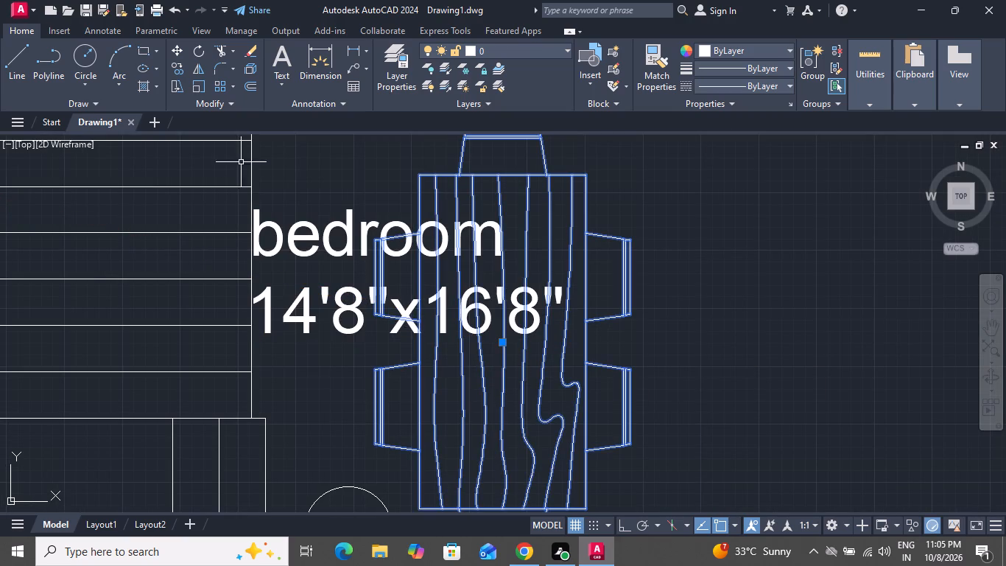
left_click(200, 80)
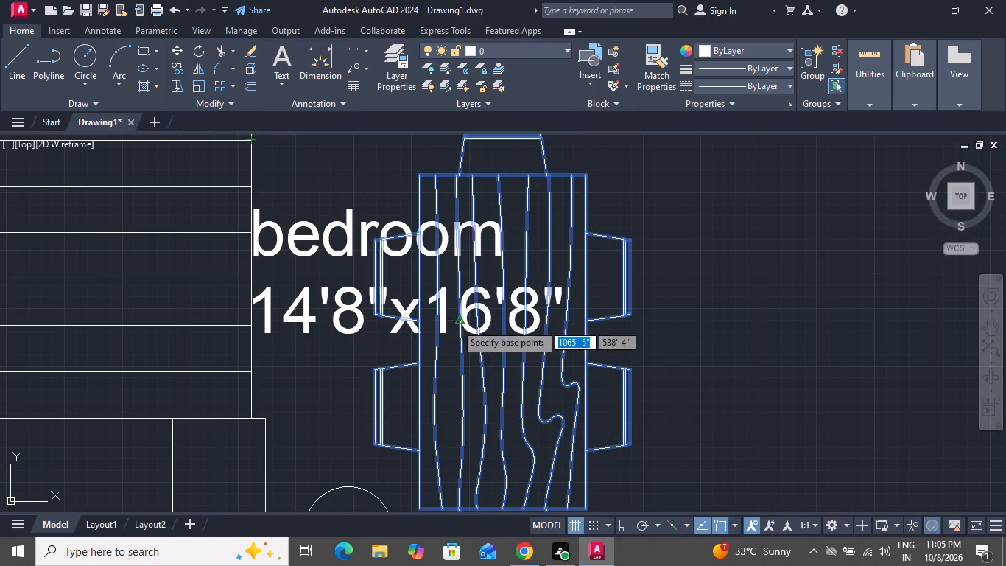
left_click(471, 338)
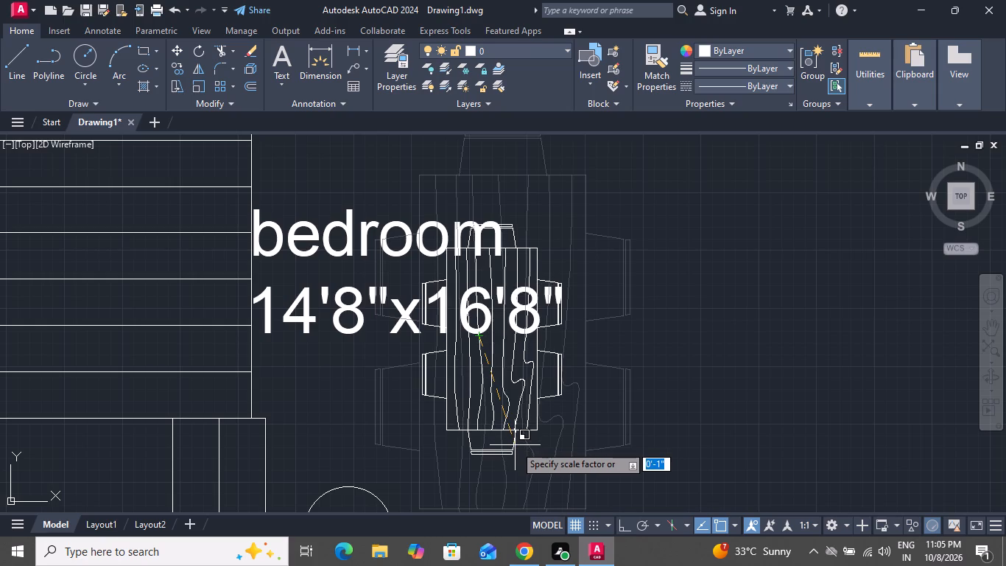
left_click(515, 445)
Move the bedroom 14'8"x16'8" label off the dining set to the free space above and beside it.
left_click(342, 236)
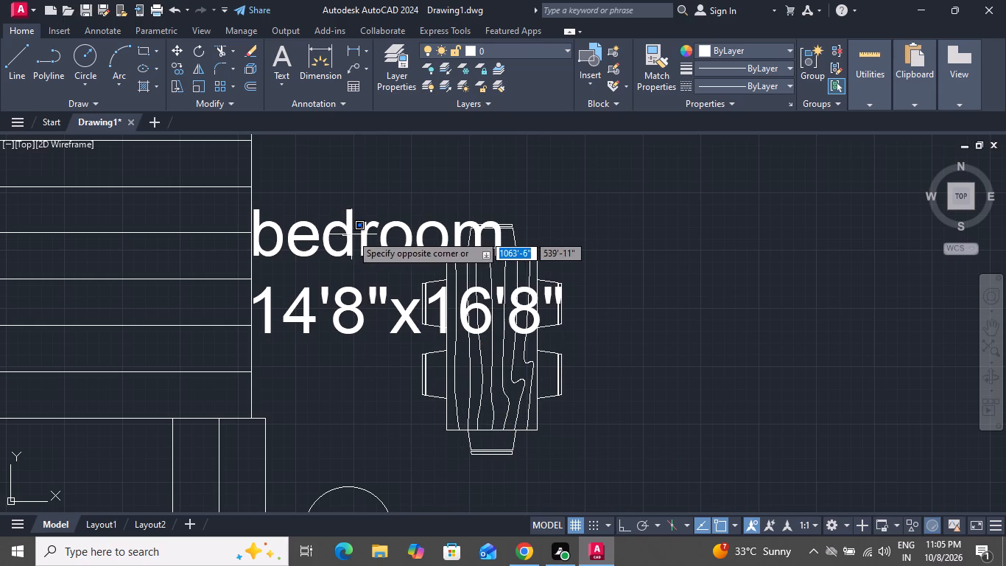
left_click(351, 234)
left_click(351, 210)
left_click(328, 248)
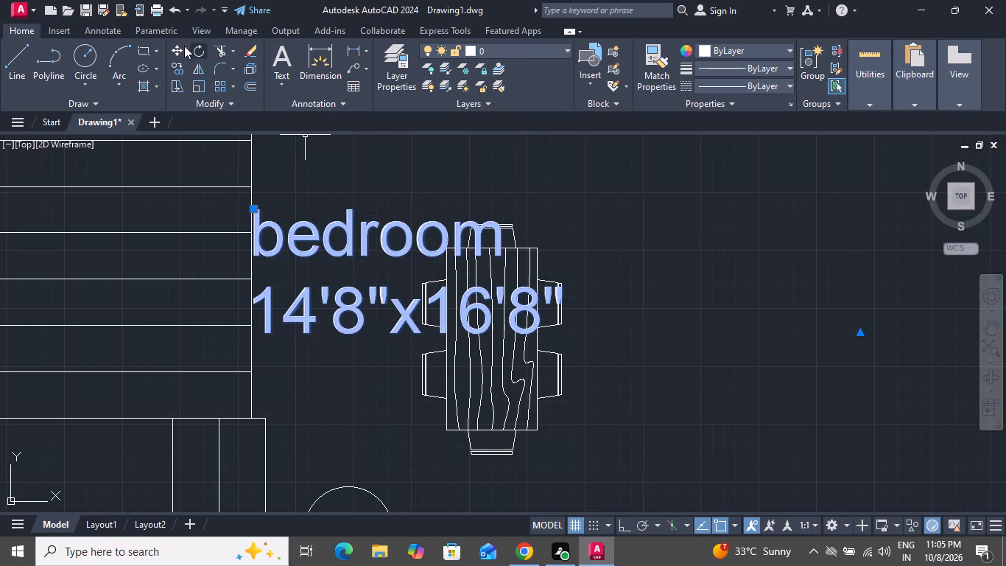
left_click(172, 46)
left_click(386, 242)
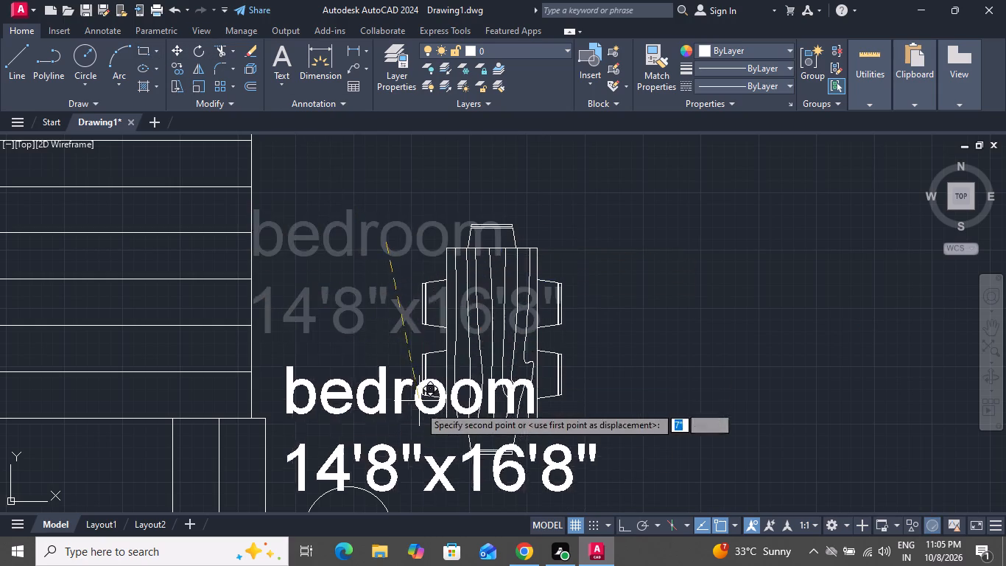
scroll(418, 418, "down", 2)
left_click(518, 311)
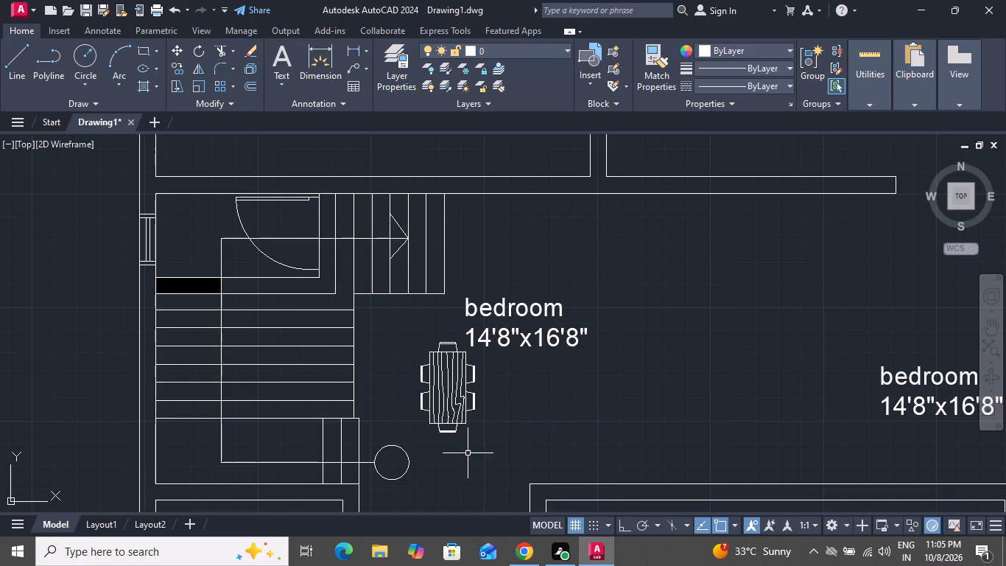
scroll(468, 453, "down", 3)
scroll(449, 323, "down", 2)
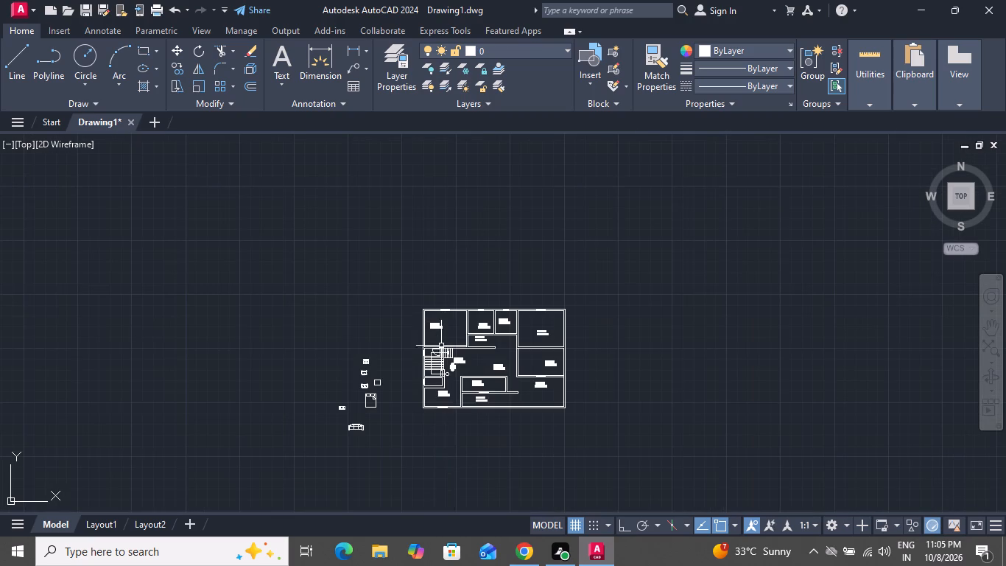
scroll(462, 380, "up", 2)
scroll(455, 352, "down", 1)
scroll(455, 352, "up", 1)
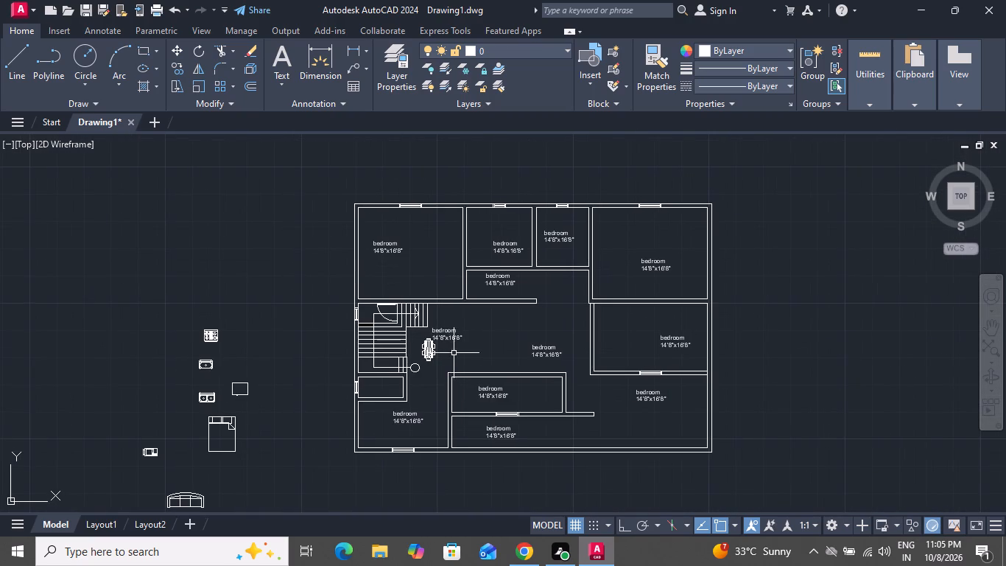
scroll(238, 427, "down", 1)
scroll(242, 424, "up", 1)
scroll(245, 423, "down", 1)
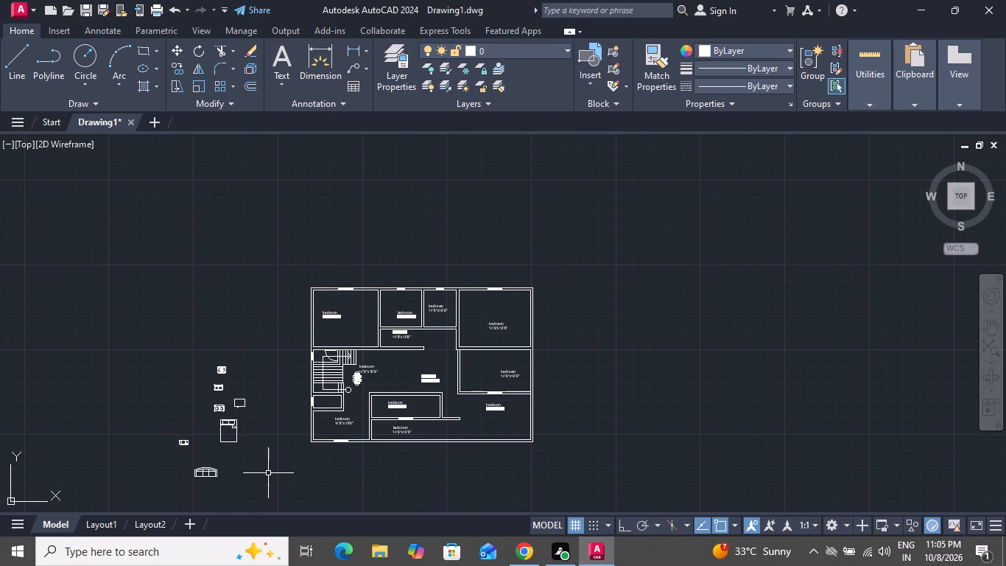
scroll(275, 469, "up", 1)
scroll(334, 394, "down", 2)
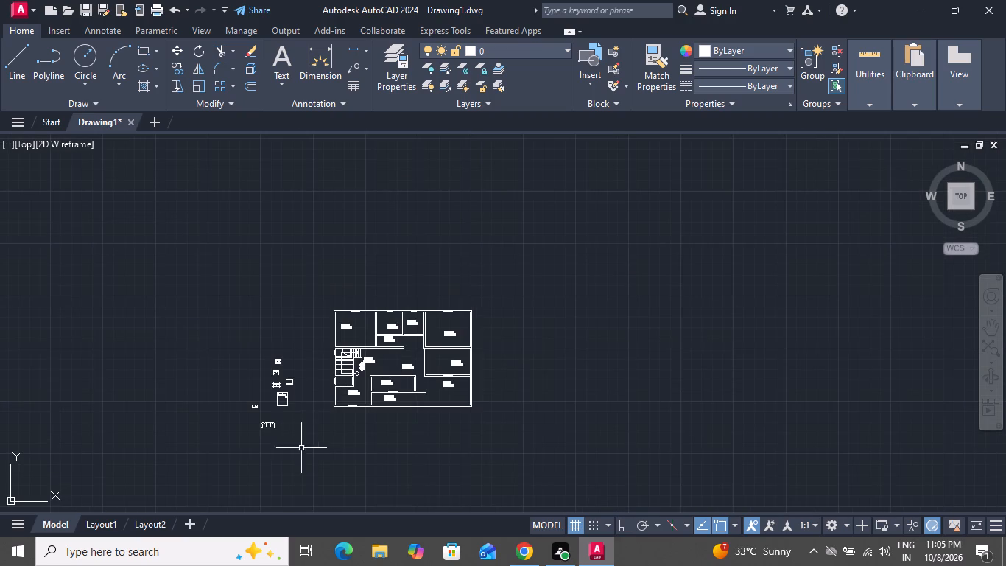
Copy the roundback sofa once, placing the copy about 5'-10" below the original.
scroll(294, 451, "up", 4)
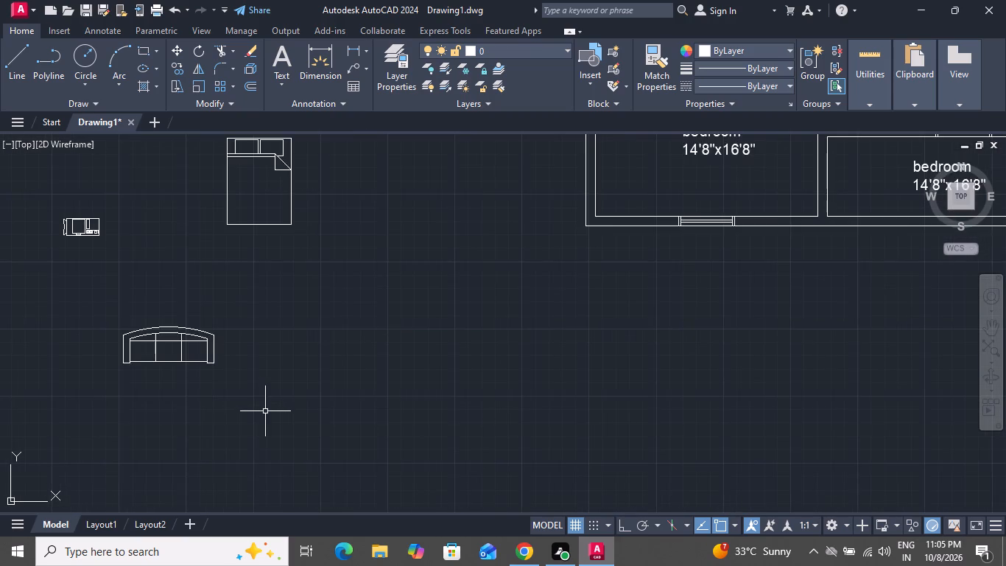
scroll(267, 411, "down", 2)
scroll(264, 378, "up", 2)
left_click(245, 368)
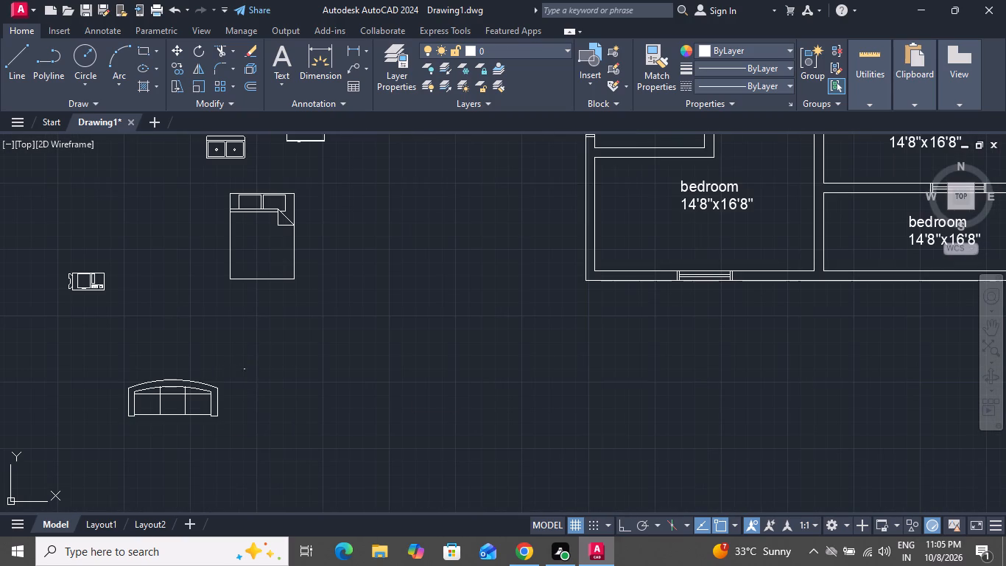
left_click(130, 430)
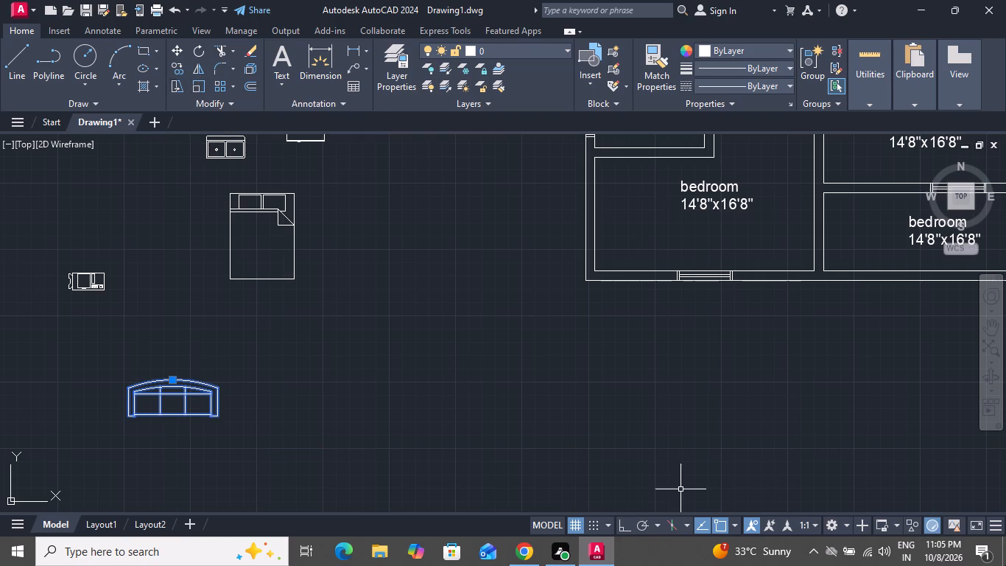
left_click(182, 69)
left_click(163, 416)
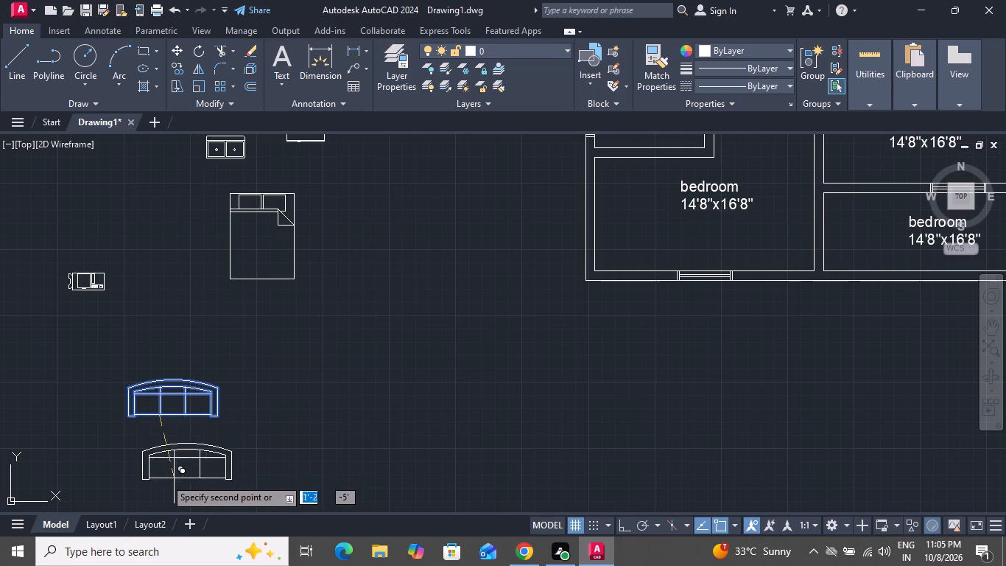
scroll(180, 410, "down", 1)
scroll(180, 408, "up", 1)
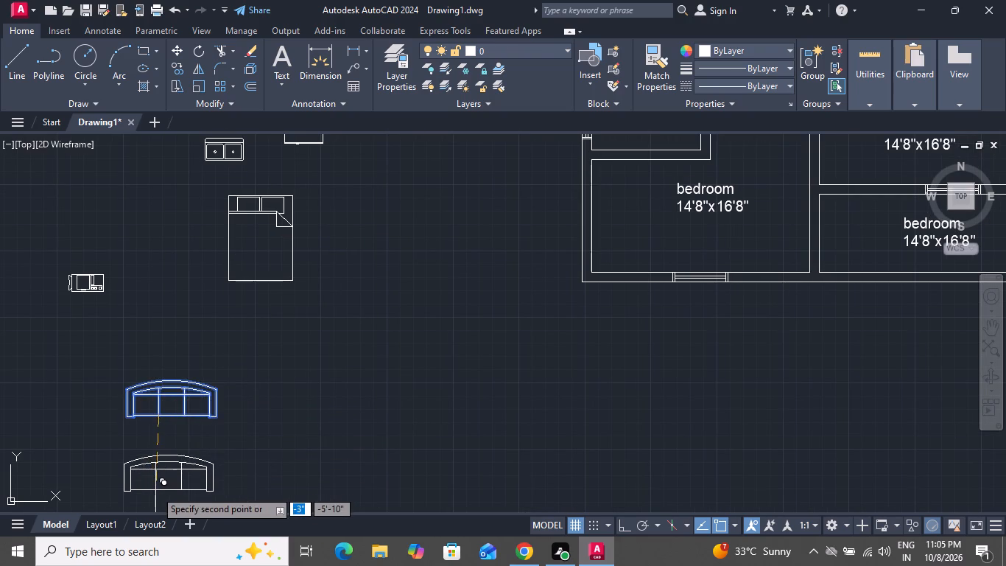
left_click(155, 490)
right_click(234, 384)
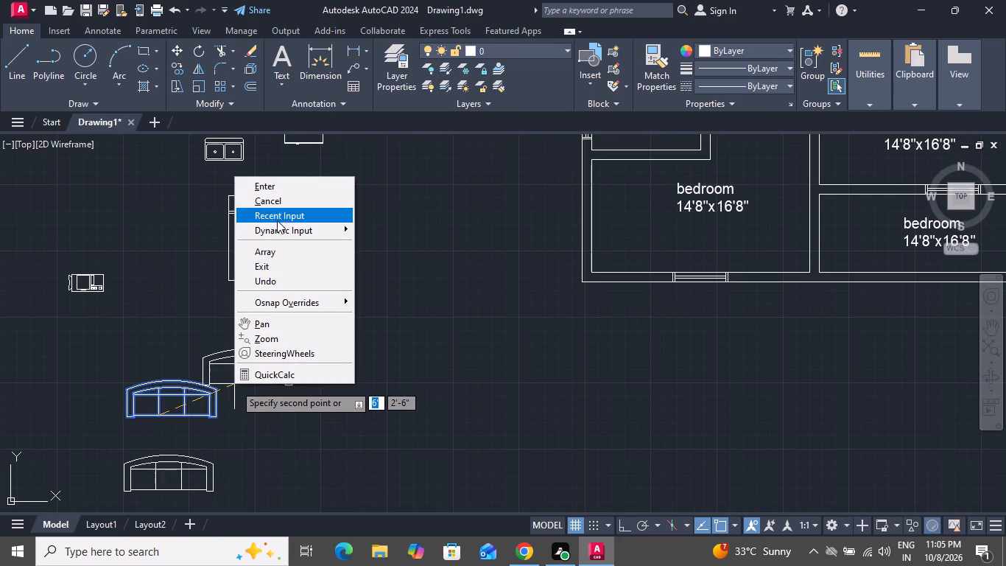
left_click(280, 206)
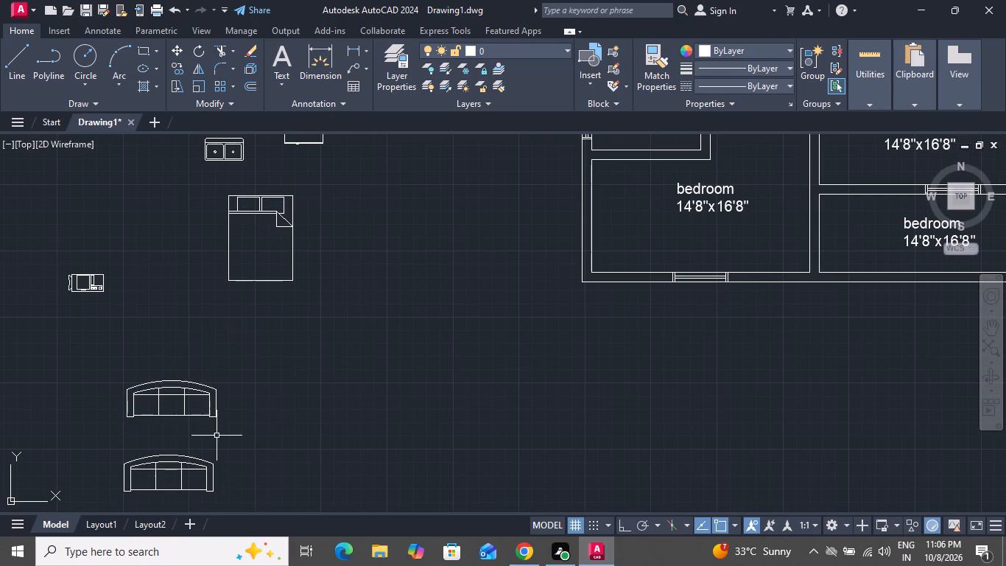
Rotate the lower roundback sofa copy 90° about its upper-right corner with Ortho on, so that it stands vertically.
scroll(239, 427, "down", 3)
scroll(225, 453, "up", 3)
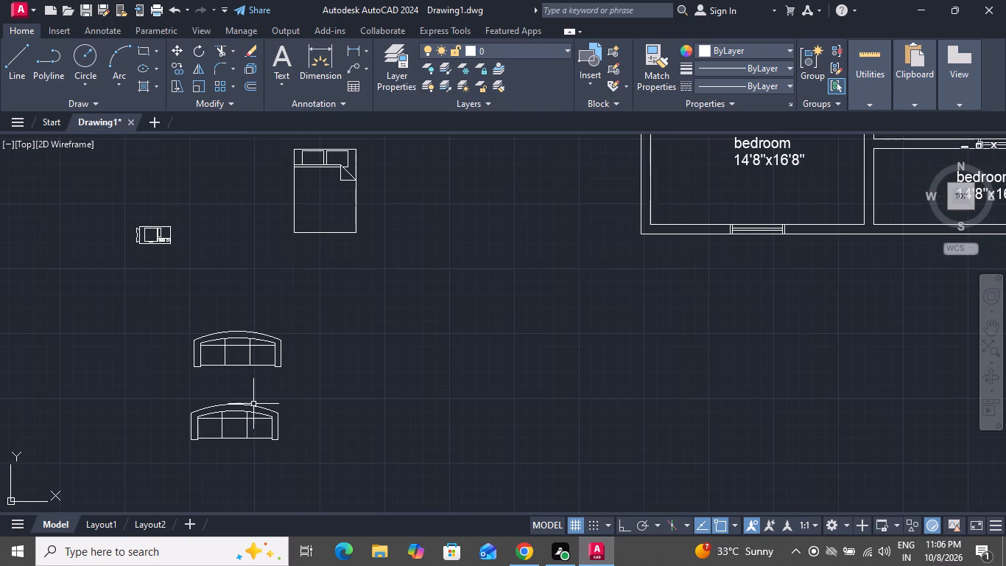
left_click_drag(311, 398, 301, 412)
left_click(160, 461)
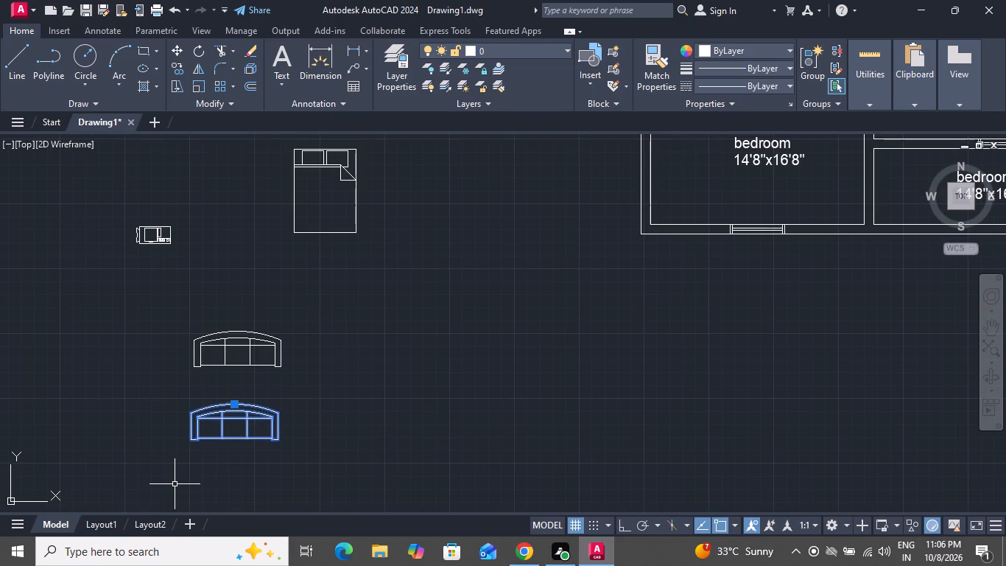
scroll(512, 443, "down", 4)
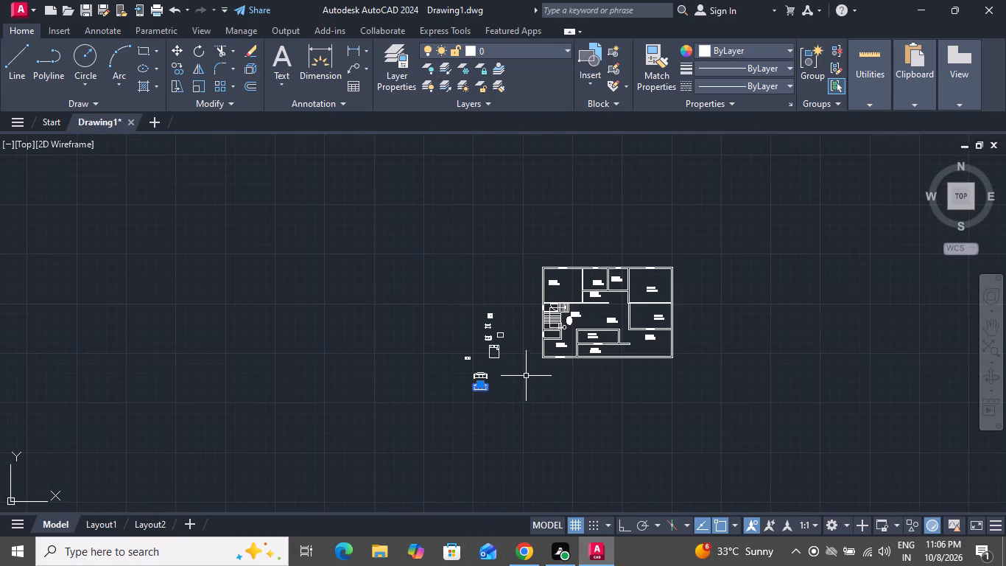
scroll(493, 391, "down", 1)
scroll(494, 400, "up", 2)
scroll(468, 344, "up", 3)
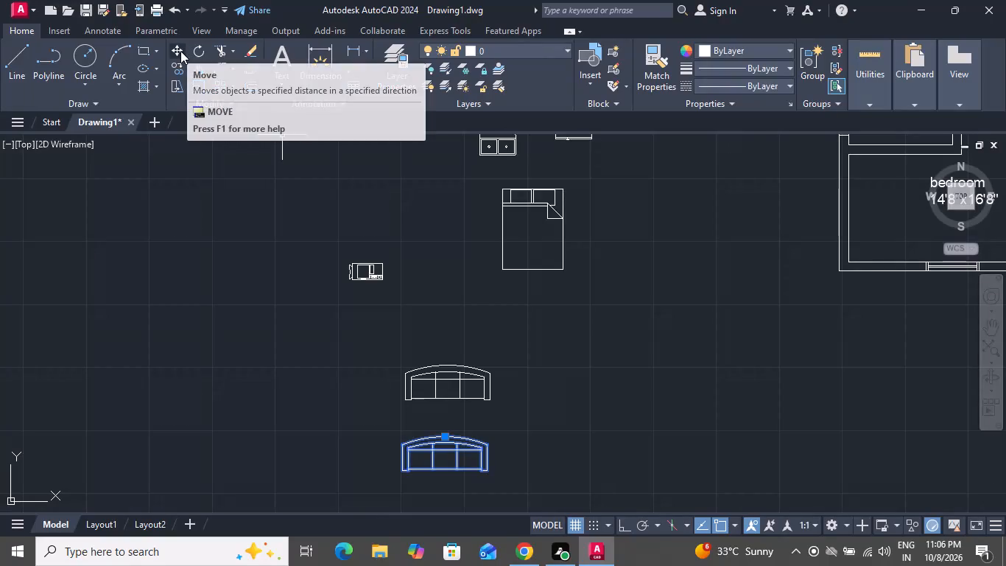
left_click(201, 41)
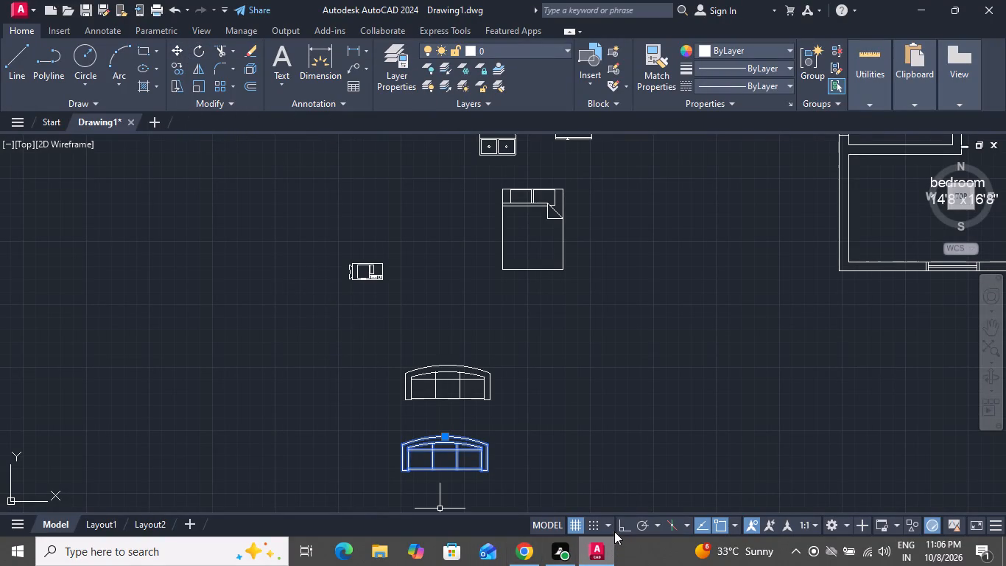
left_click(625, 526)
left_click(194, 47)
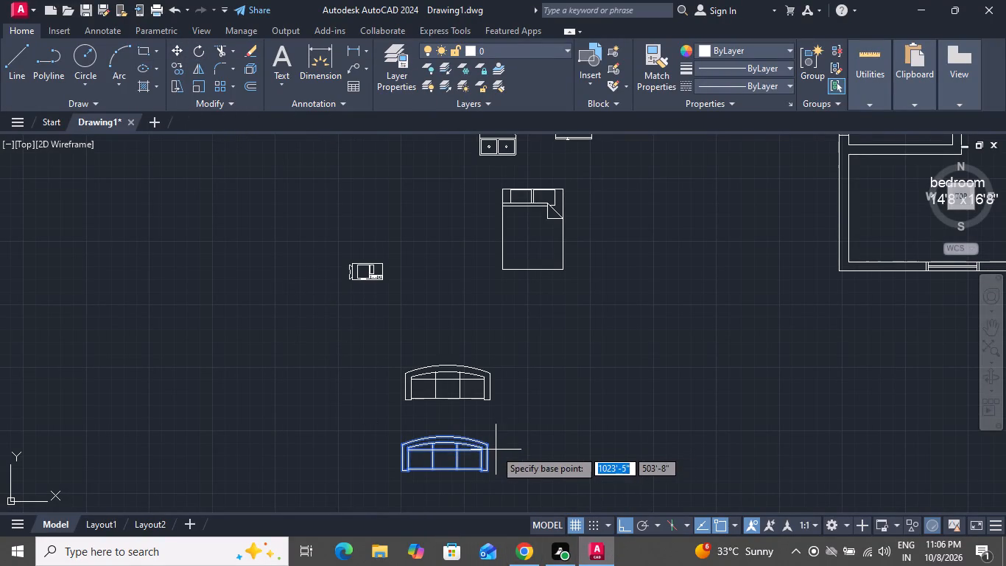
left_click(490, 445)
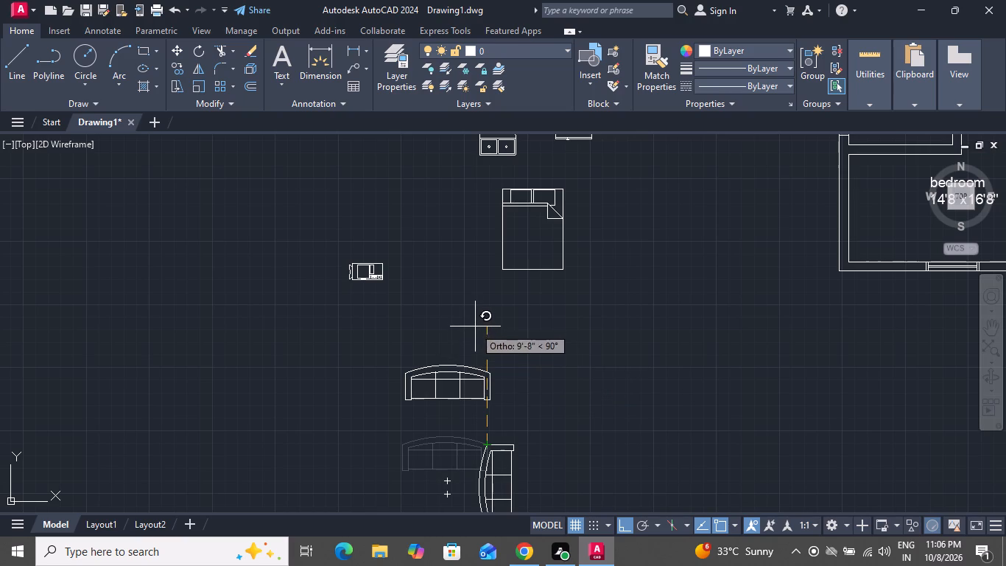
left_click(476, 318)
Move the horizontal roundback sofa with Ortho off into the open central hall, just above the bedroom 14'8"x16'8" label.
scroll(478, 319, "down", 1)
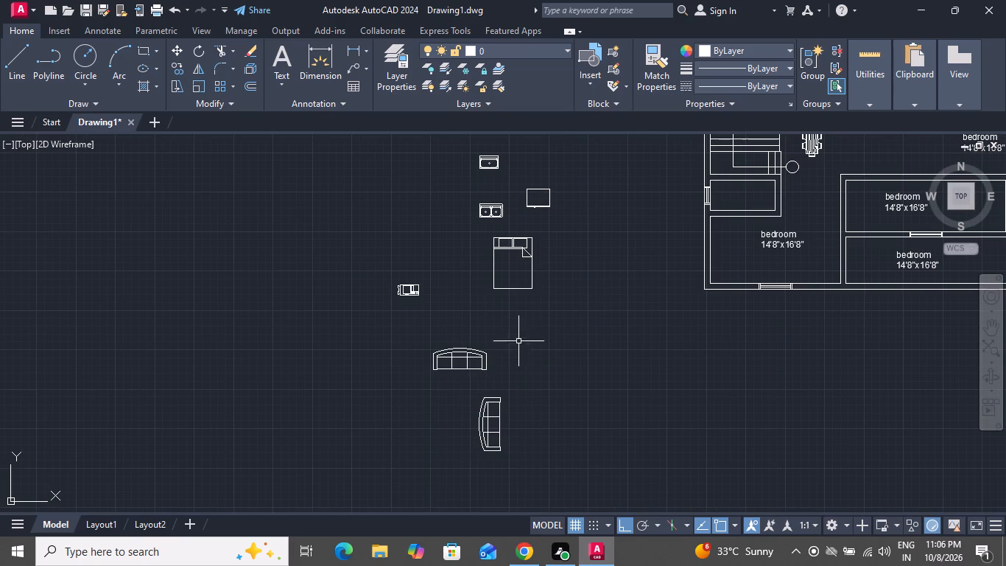
left_click_drag(508, 329, 503, 337)
left_click(386, 366)
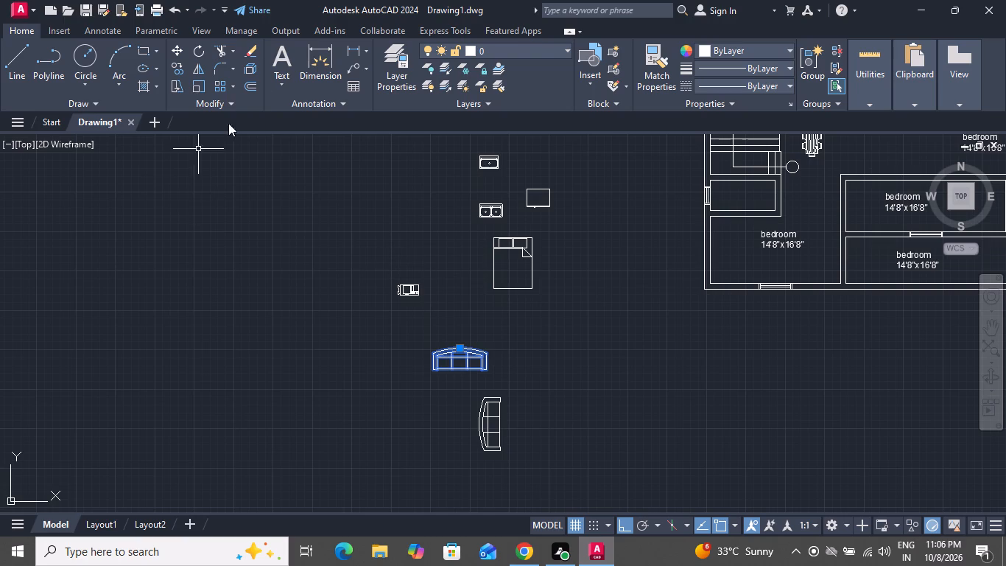
left_click(172, 42)
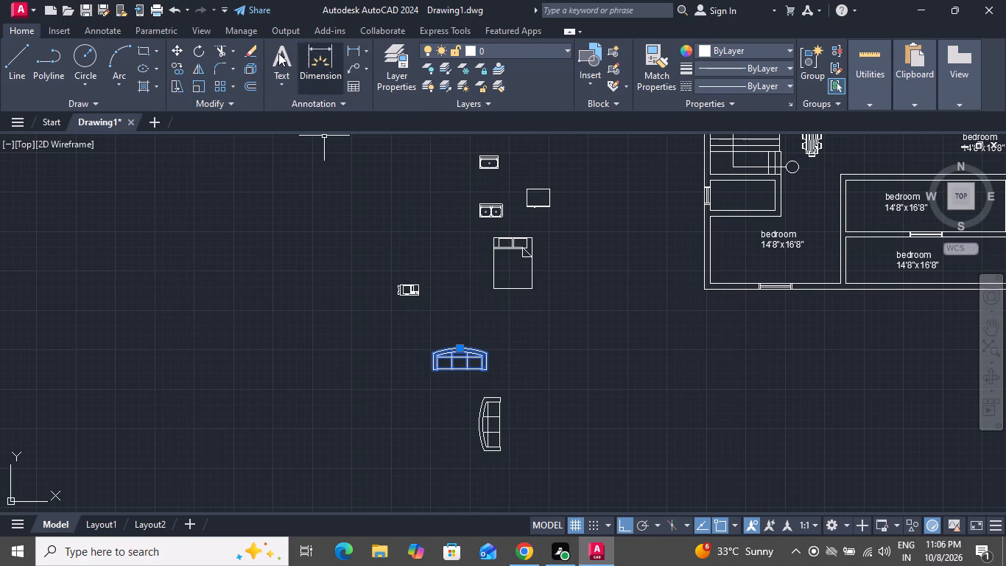
left_click(177, 53)
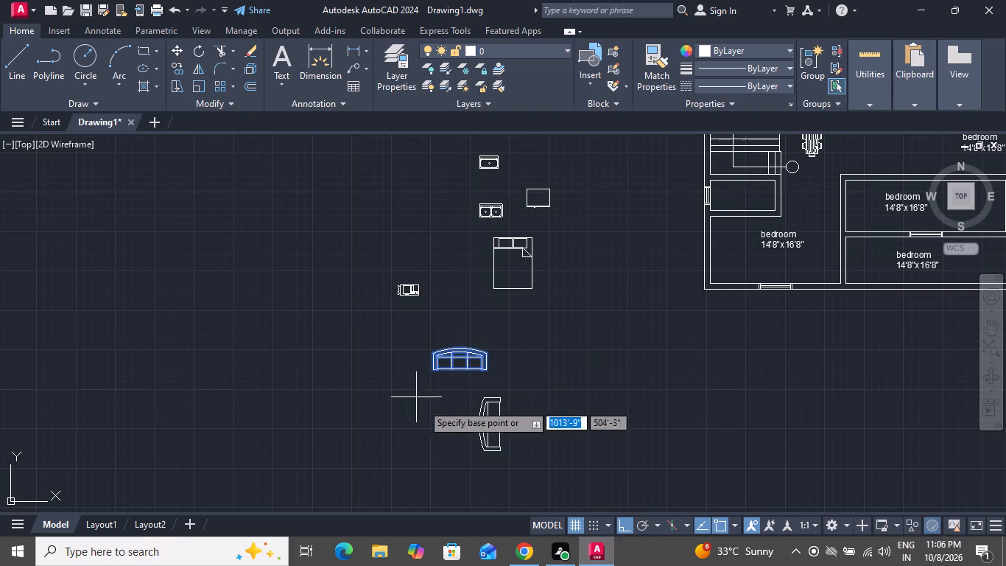
left_click(488, 354)
scroll(223, 416, "up", 1)
scroll(223, 416, "down", 2)
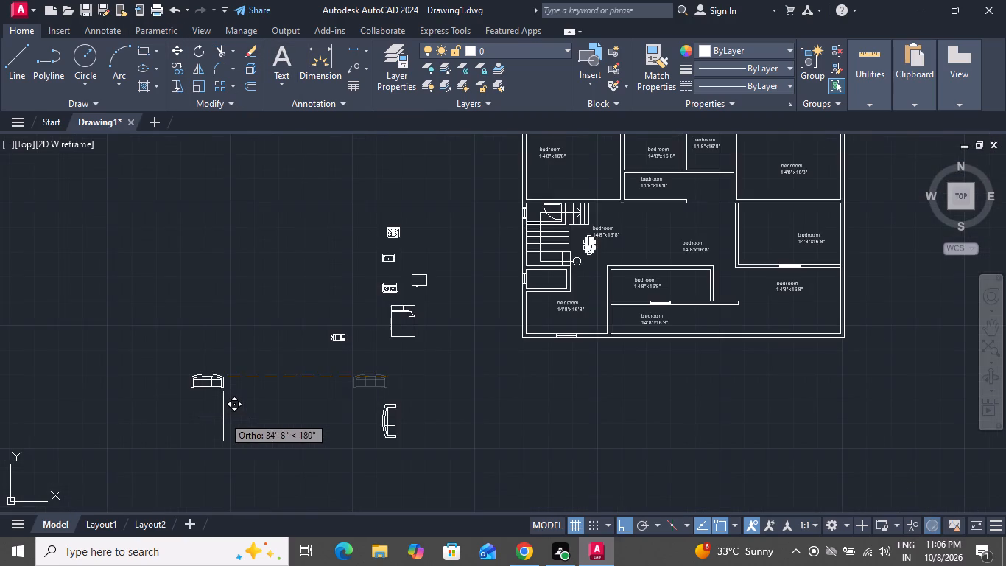
scroll(223, 416, "down", 1)
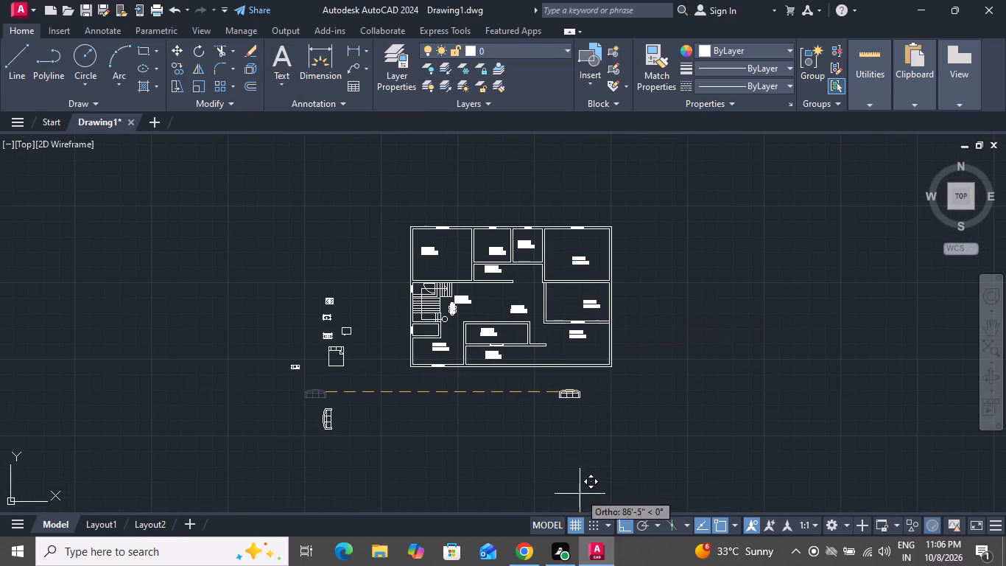
left_click(627, 520)
scroll(532, 309, "up", 2)
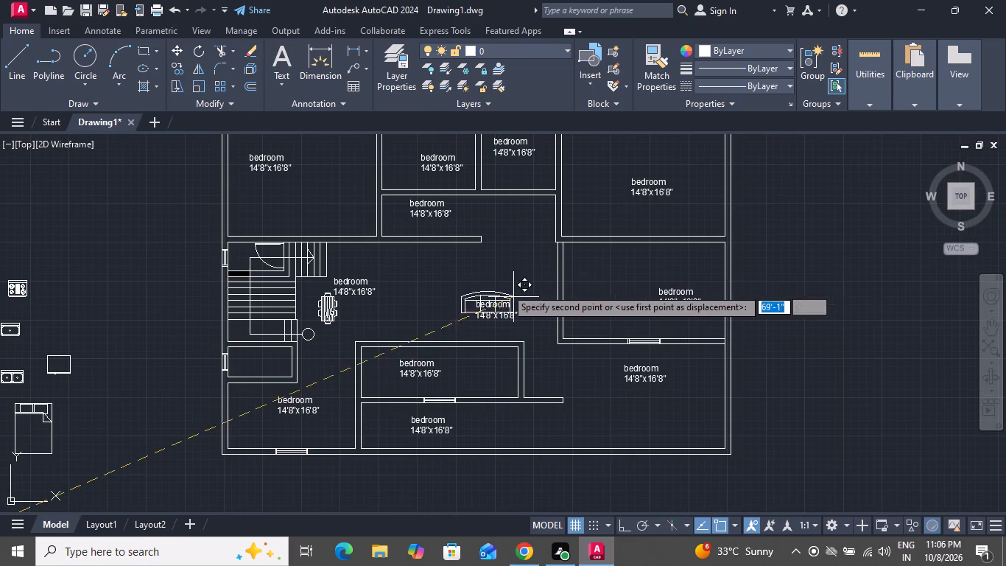
scroll(573, 277, "up", 2)
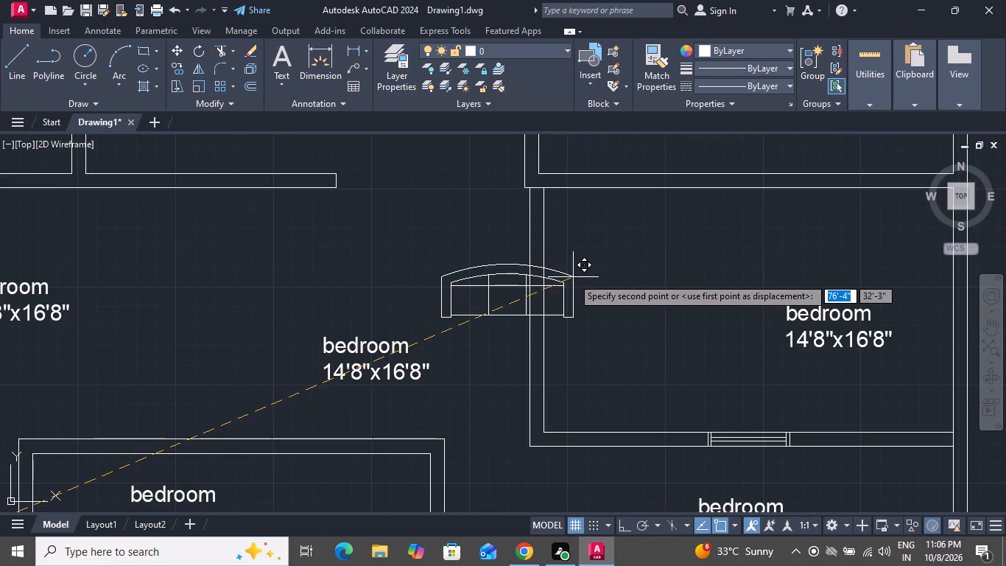
left_click(413, 246)
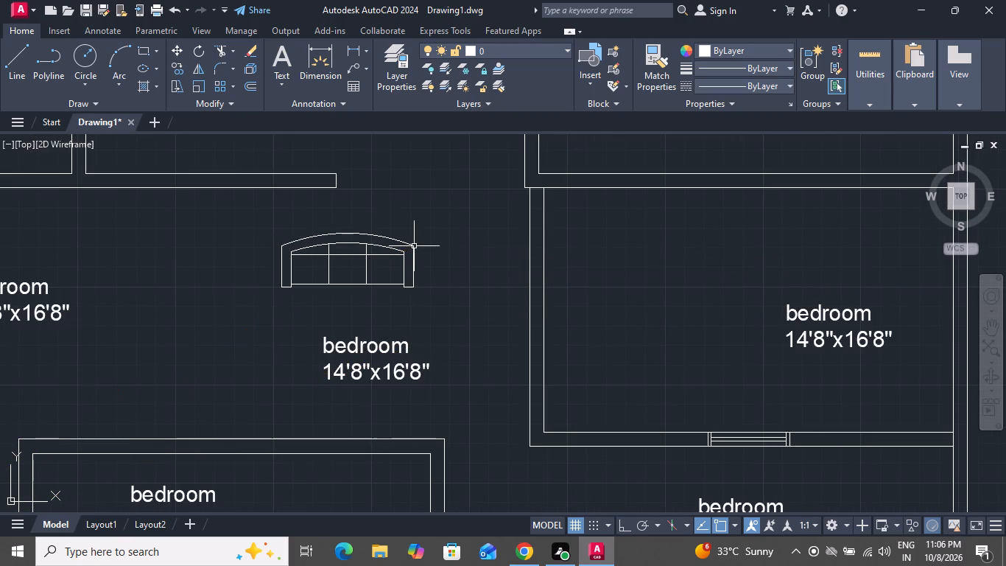
Move the vertical roundback sofa into the central hall, below and left of the horizontal sofa to form an L-shaped seating group.
scroll(392, 313, "down", 2)
scroll(225, 366, "up", 1)
scroll(225, 366, "down", 1)
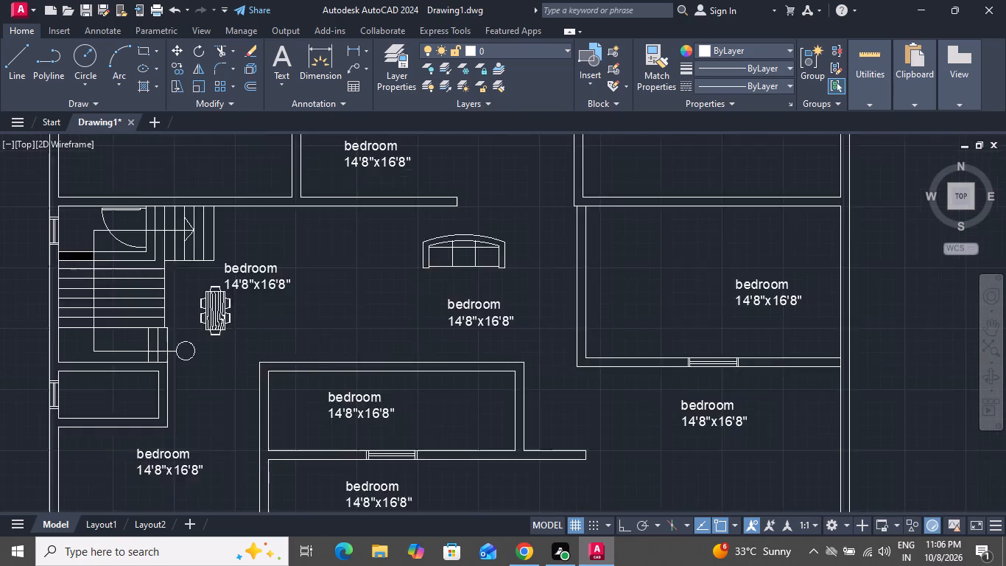
scroll(153, 392, "up", 1)
scroll(158, 394, "down", 1)
scroll(231, 391, "down", 2)
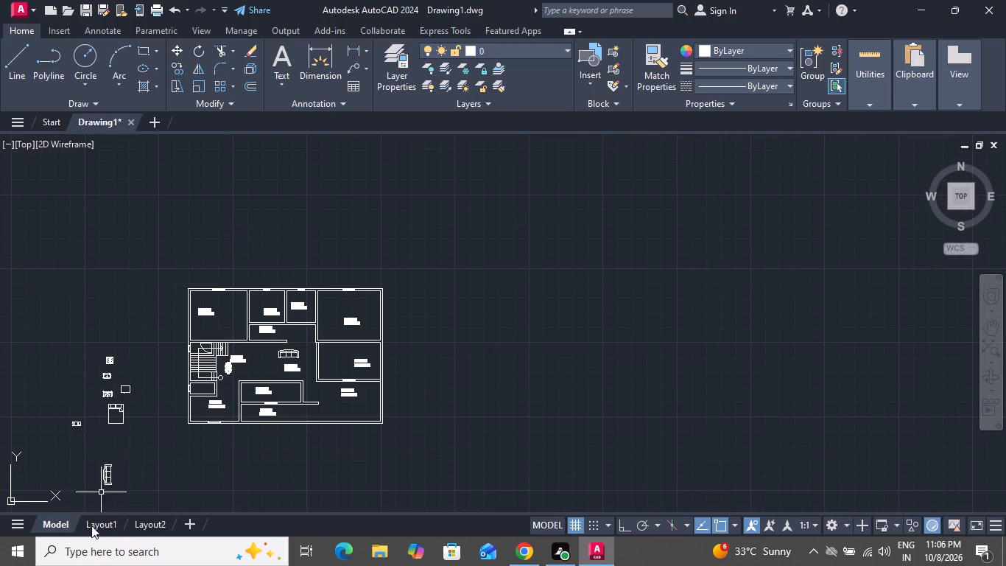
left_click(130, 462)
left_click(91, 486)
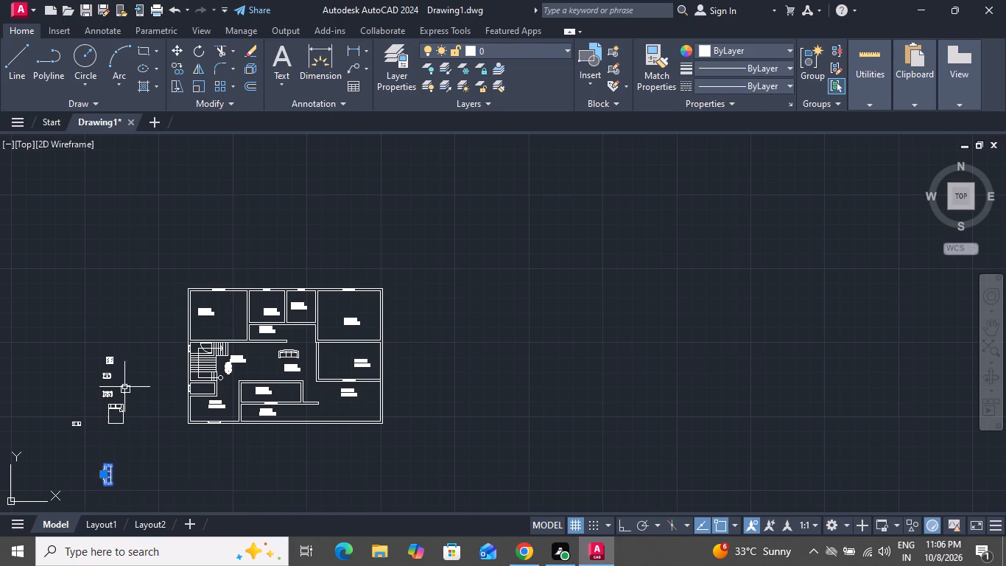
left_click(172, 46)
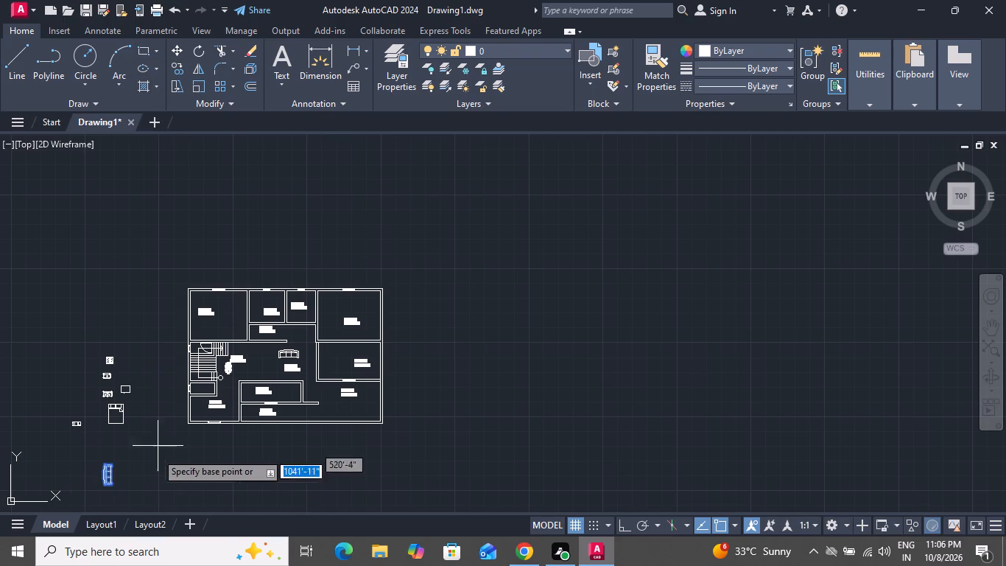
left_click(113, 467)
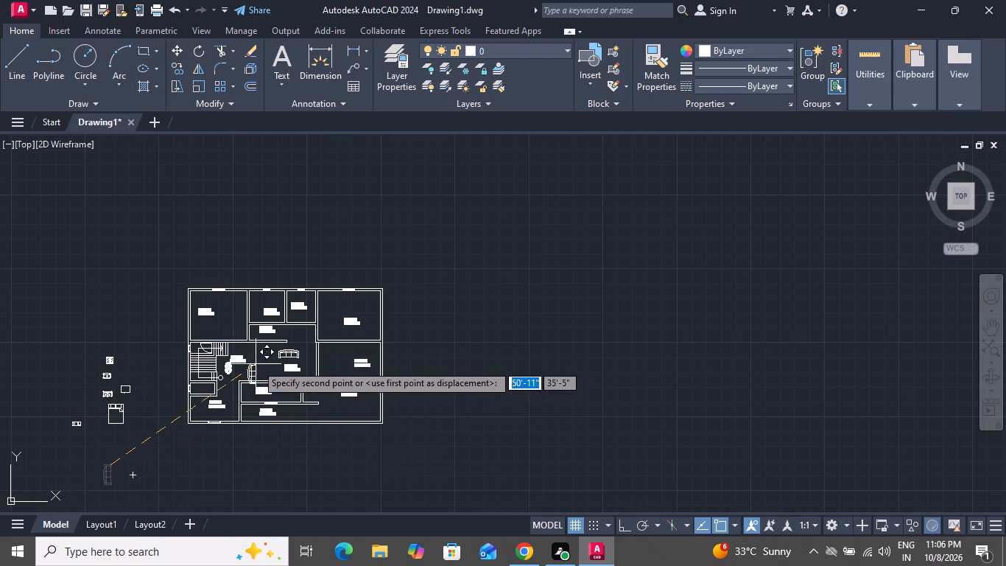
scroll(261, 364, "up", 4)
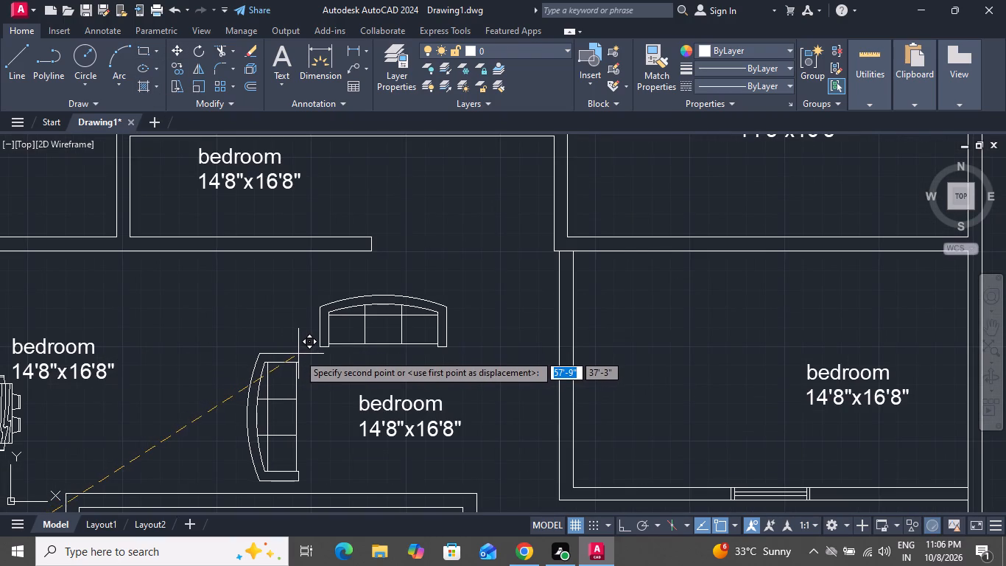
left_click(309, 350)
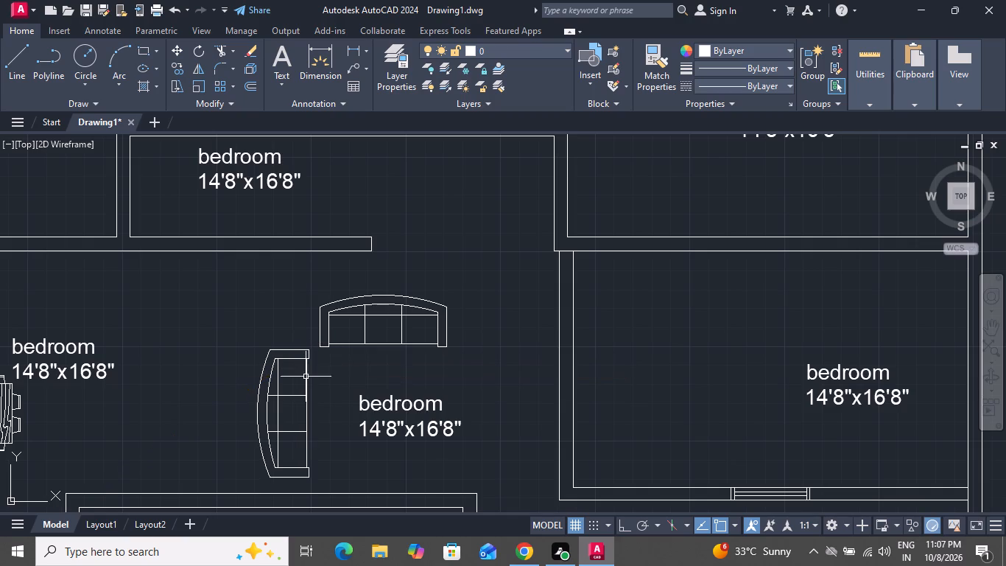
Move the bedroom 14'8"x16'8" label out of the seating area to the space right of the horizontal sofa.
left_click(437, 435)
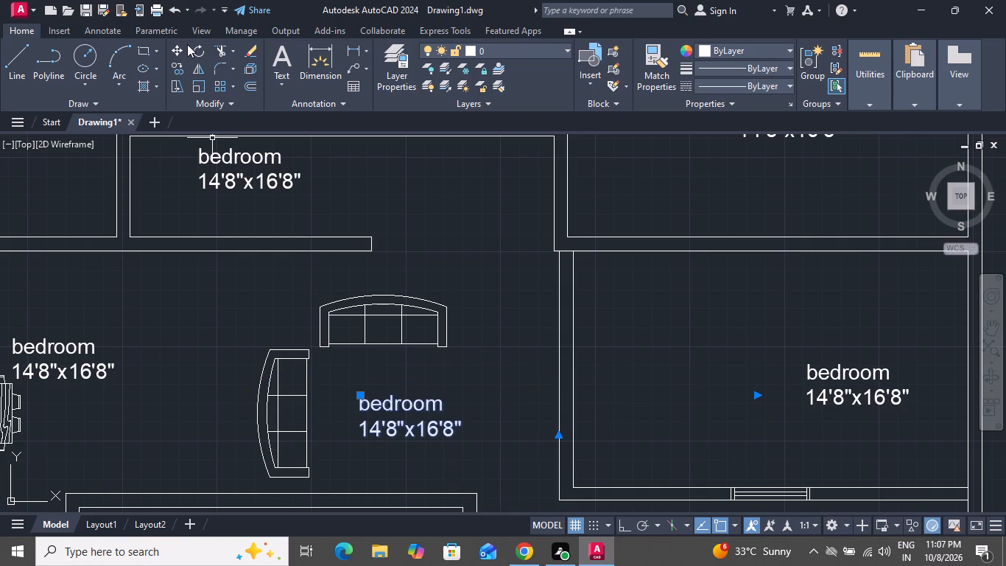
left_click(180, 52)
left_click(399, 422)
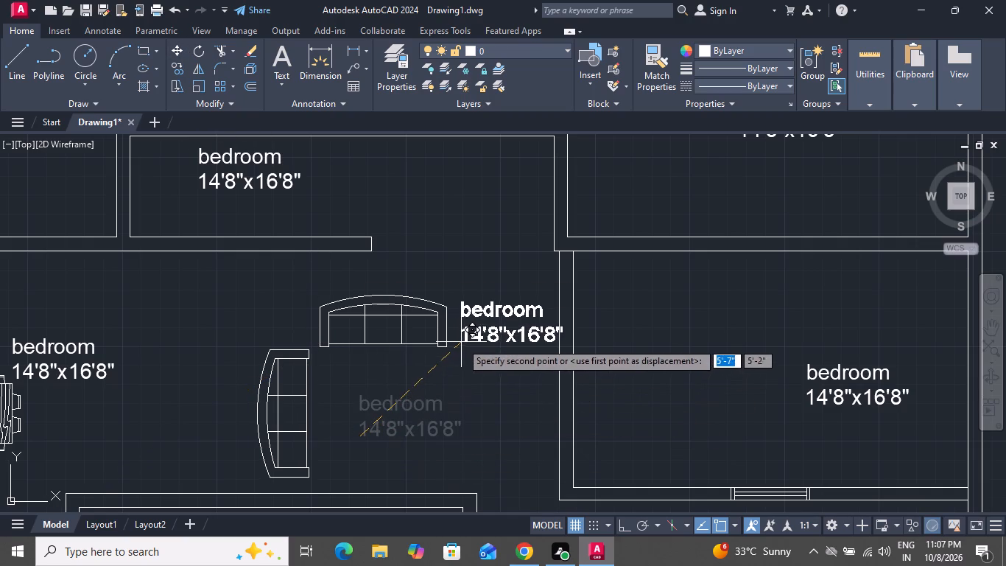
left_click(462, 340)
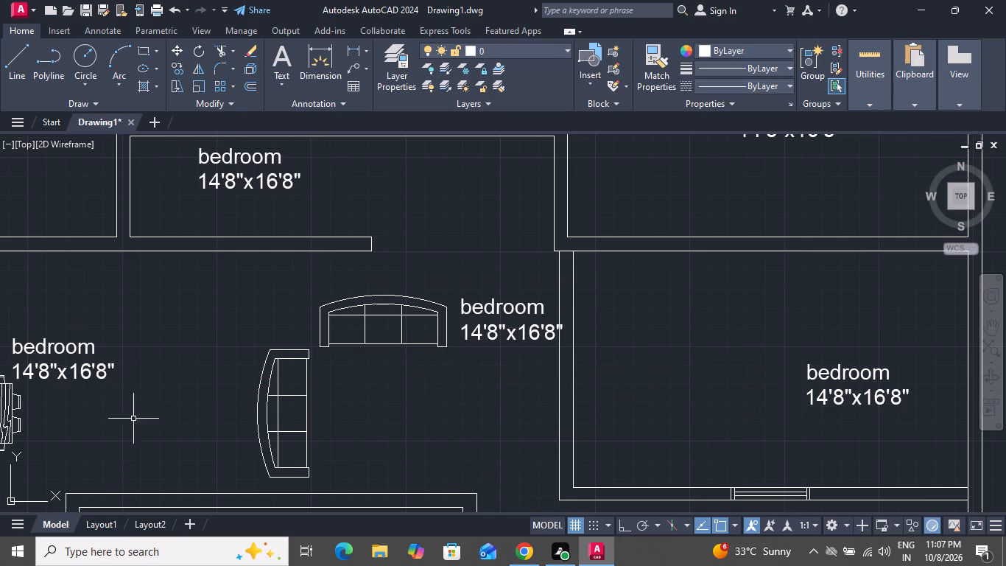
Insert the square wood table block from the DesignCenter's Home - Space Planner.dwg into the empty area left of the floor plan.
scroll(173, 428, "down", 4)
scroll(39, 453, "up", 2)
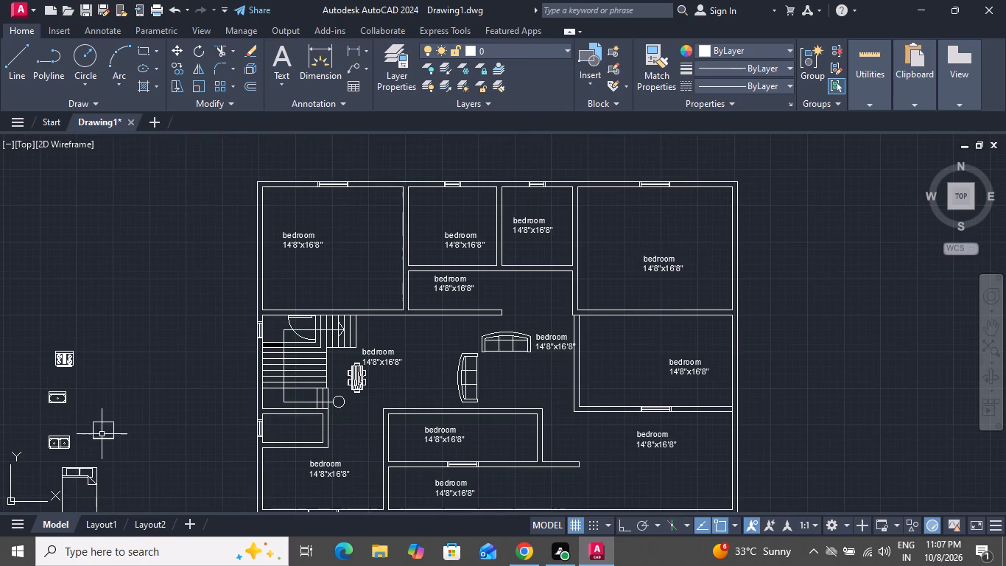
scroll(102, 434, "up", 2)
scroll(106, 434, "down", 3)
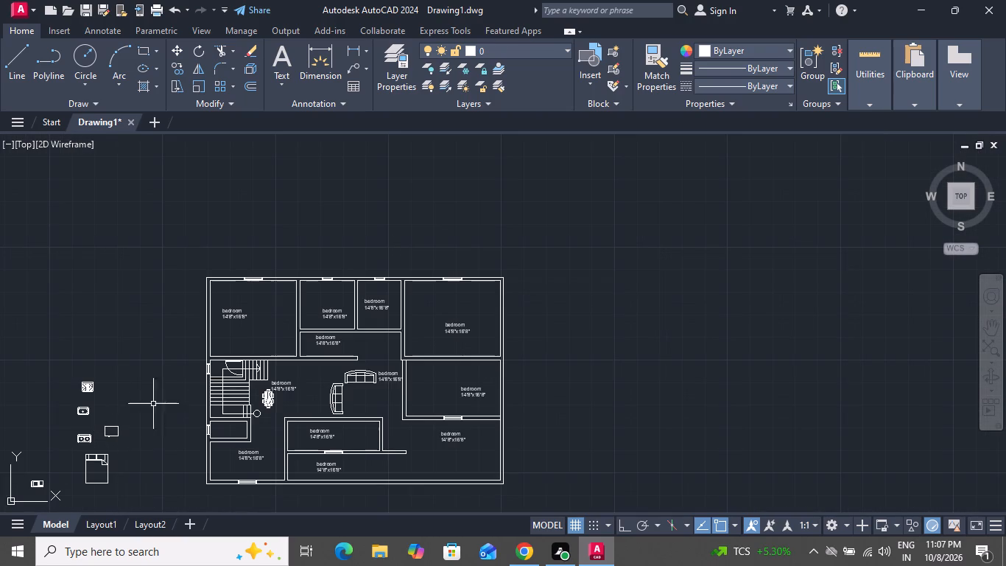
type("dc")
key("space")
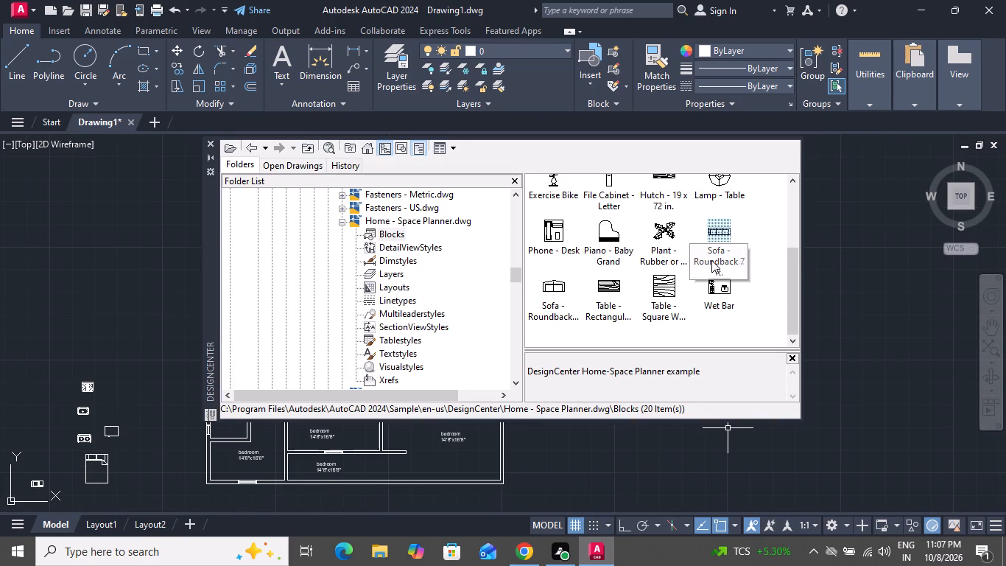
left_click_drag(657, 295, 110, 310)
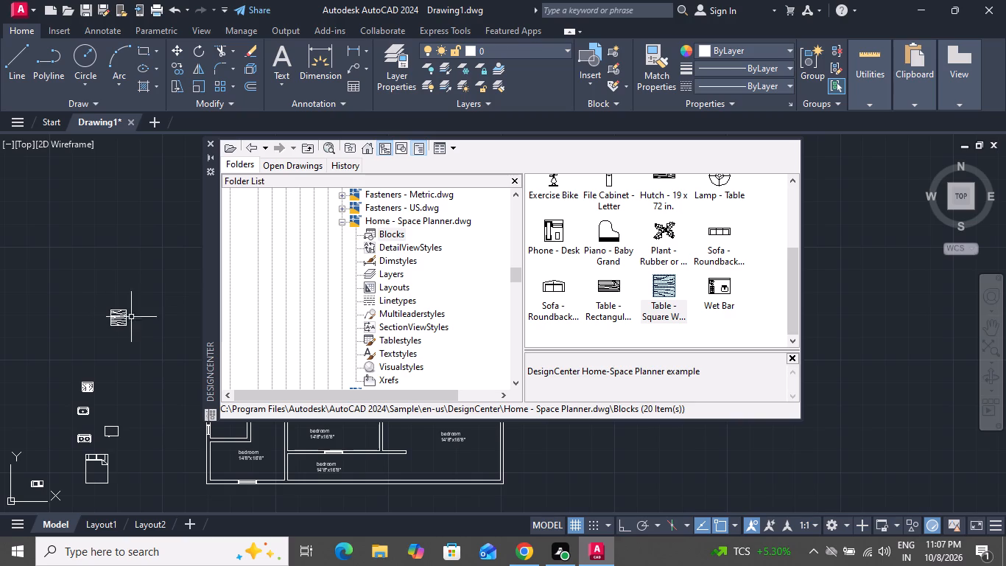
left_click(209, 138)
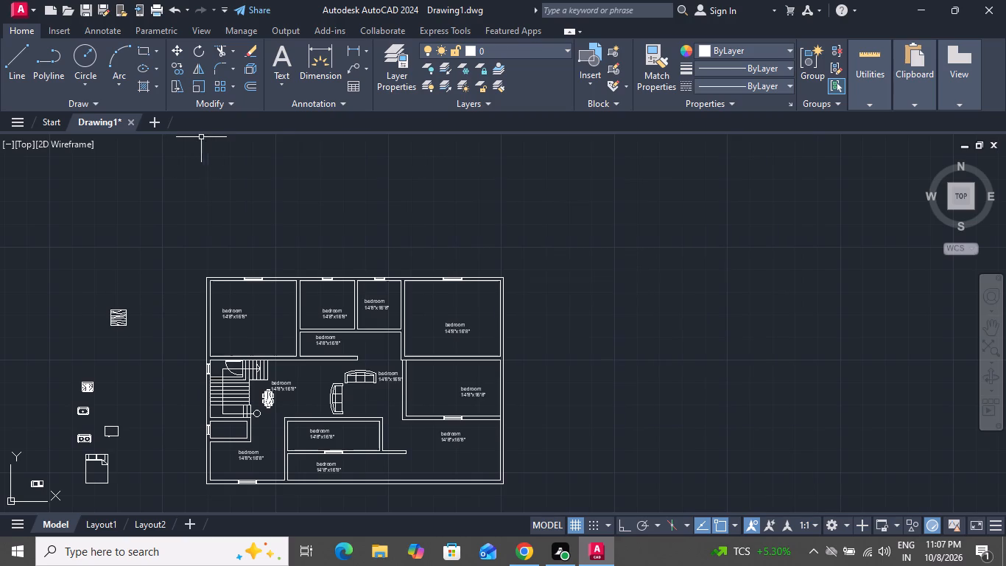
Move the square wood table from outside the plan into the central hall, inside the L formed by the two sofas.
left_click_drag(138, 304, 126, 318)
left_click(83, 351)
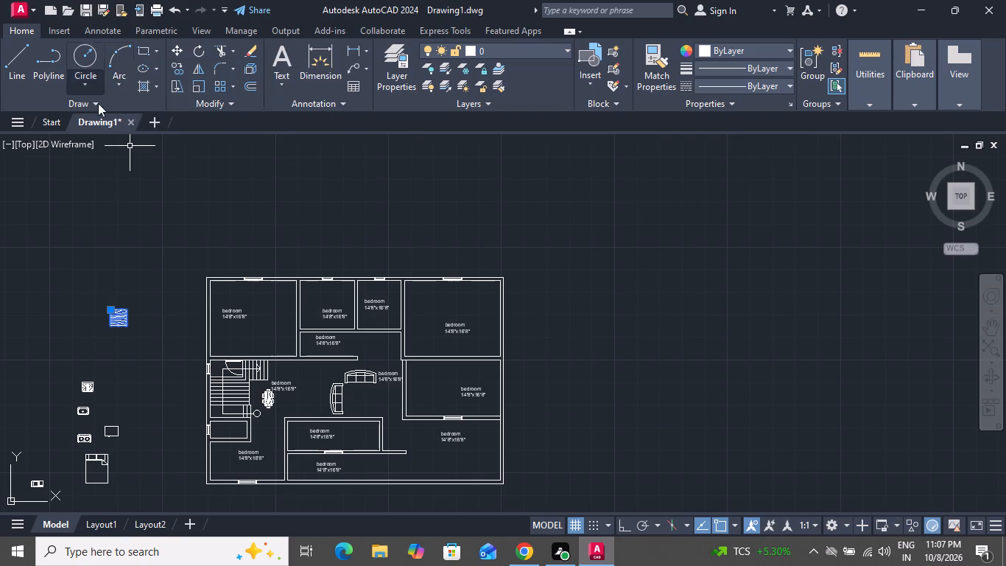
left_click(180, 46)
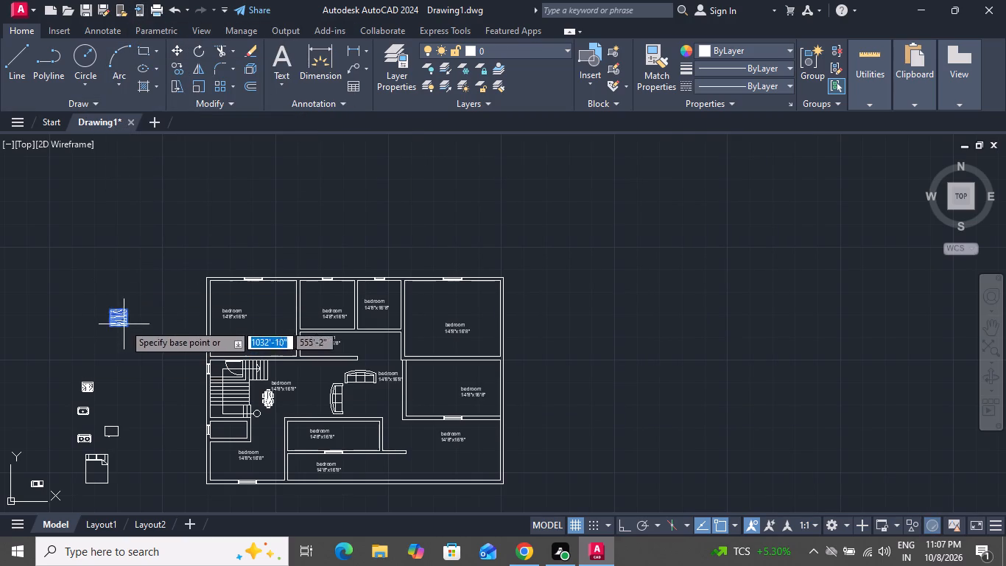
left_click(115, 319)
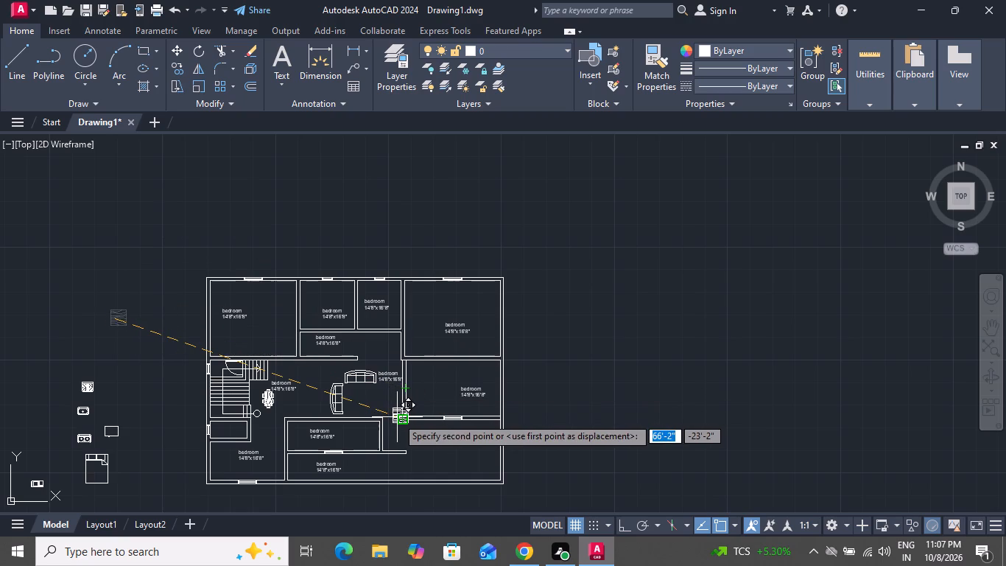
scroll(397, 417, "up", 2)
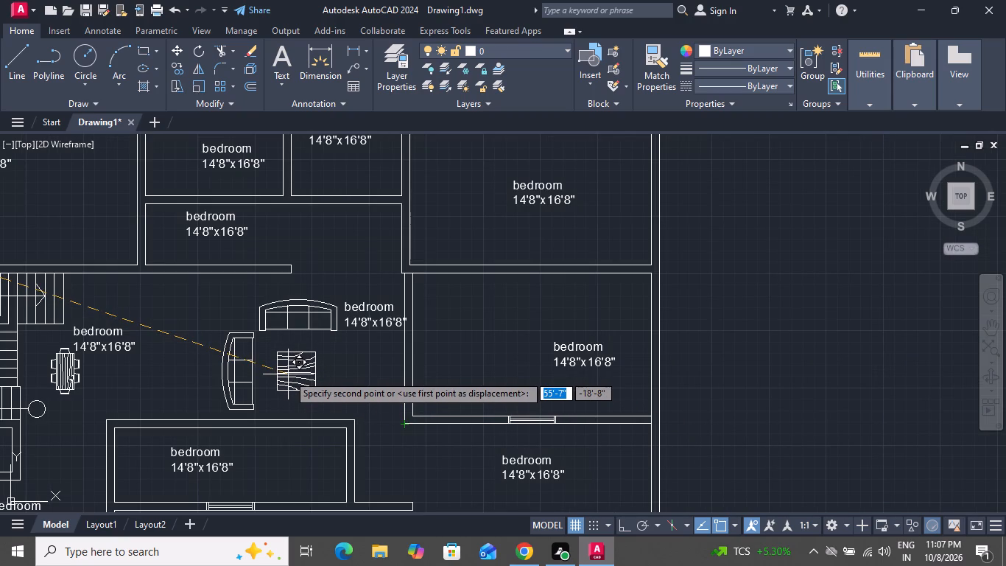
left_click(288, 374)
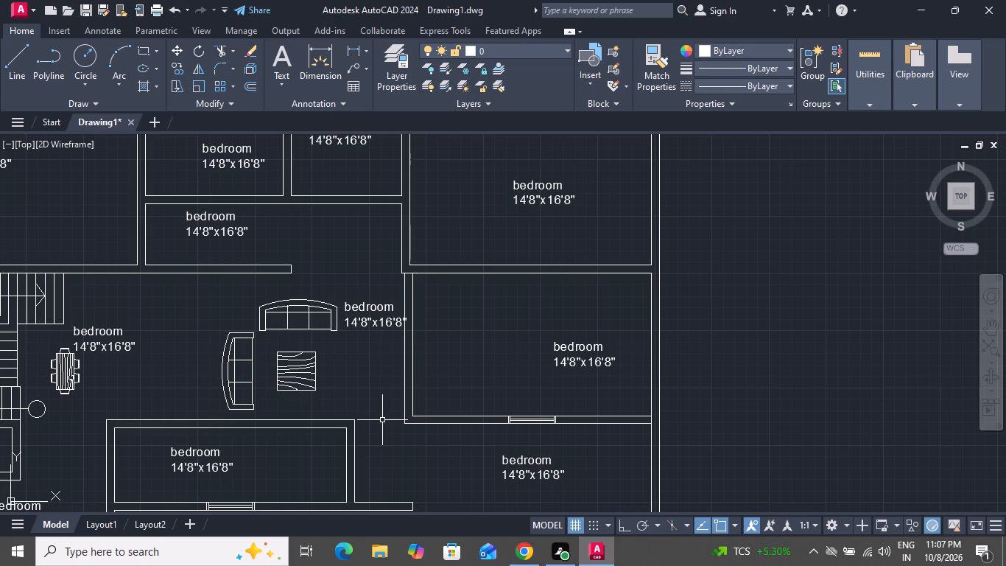
Copy the double bed left of the plan into the upper-left bedroom, its headboard against the top wall beneath the window.
scroll(382, 420, "down", 2)
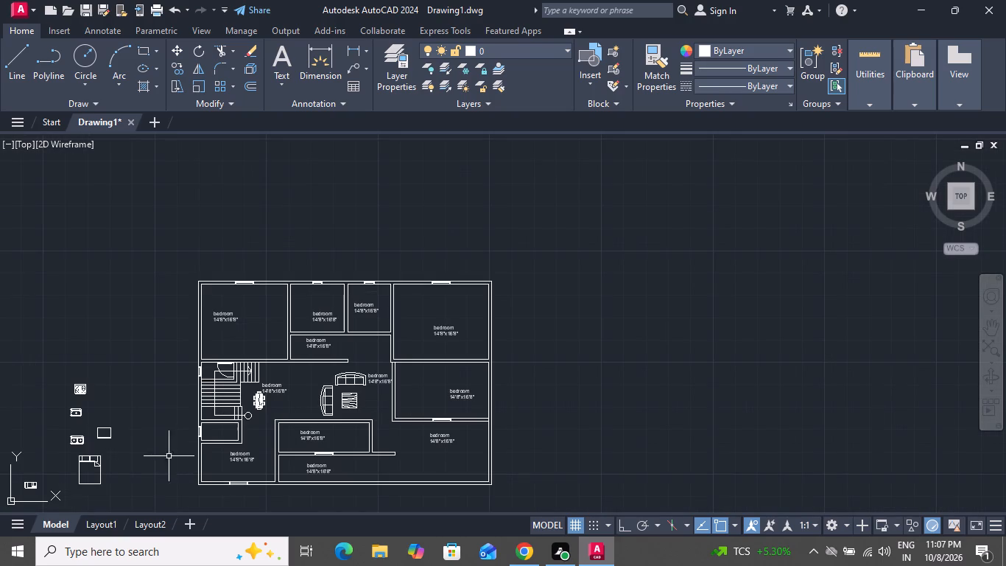
scroll(108, 471, "up", 1)
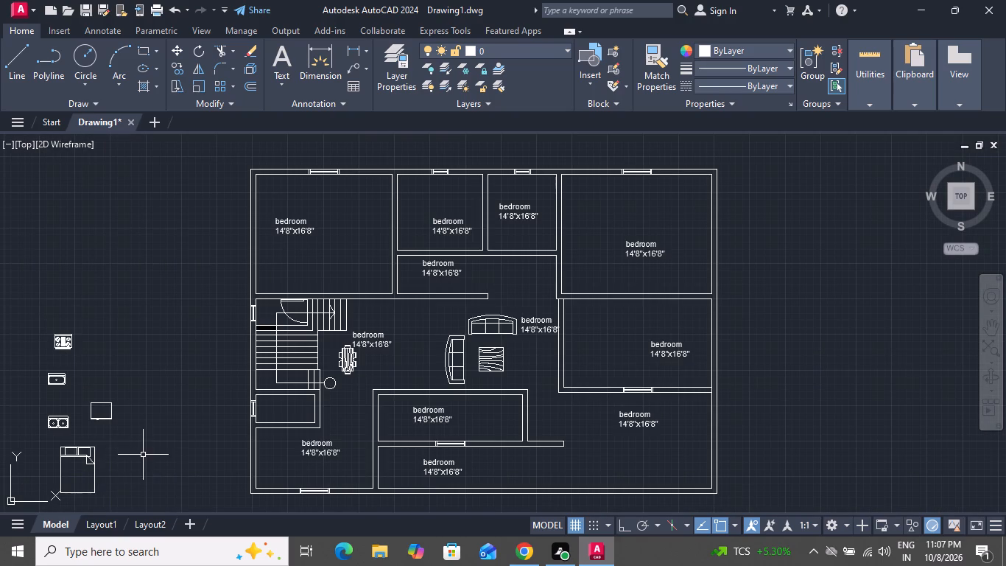
left_click(123, 441)
left_click(61, 506)
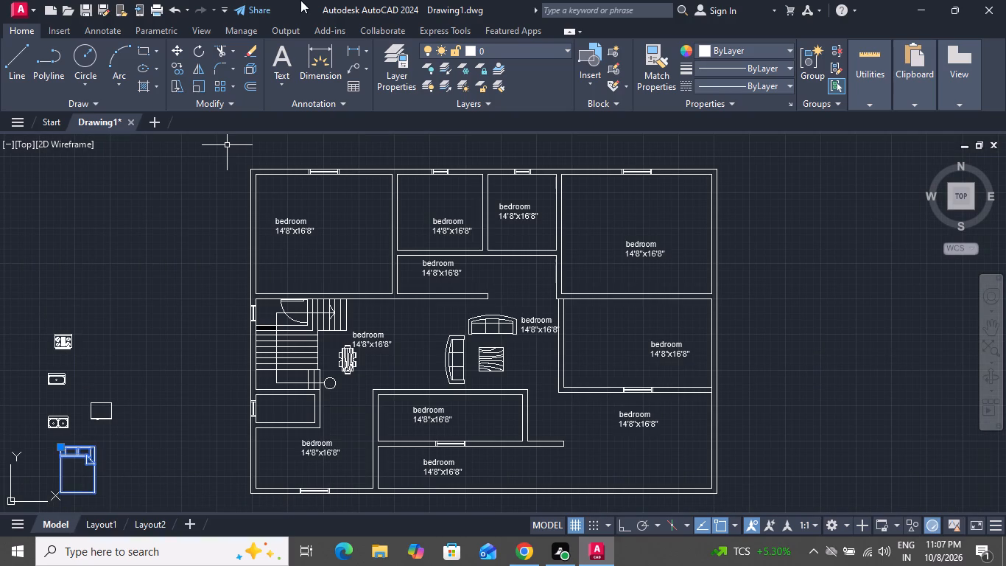
left_click(183, 69)
left_click(95, 449)
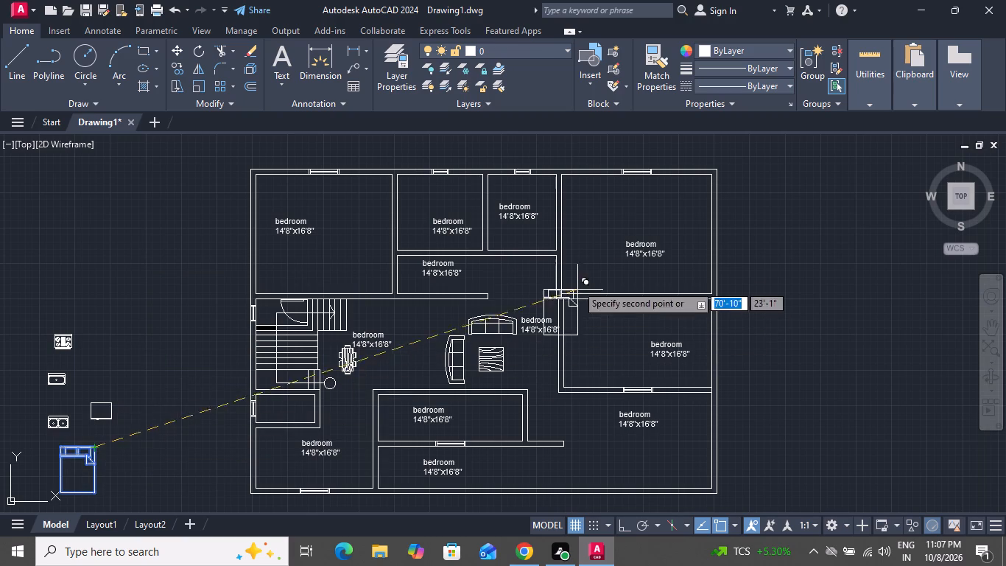
scroll(350, 186, "up", 2)
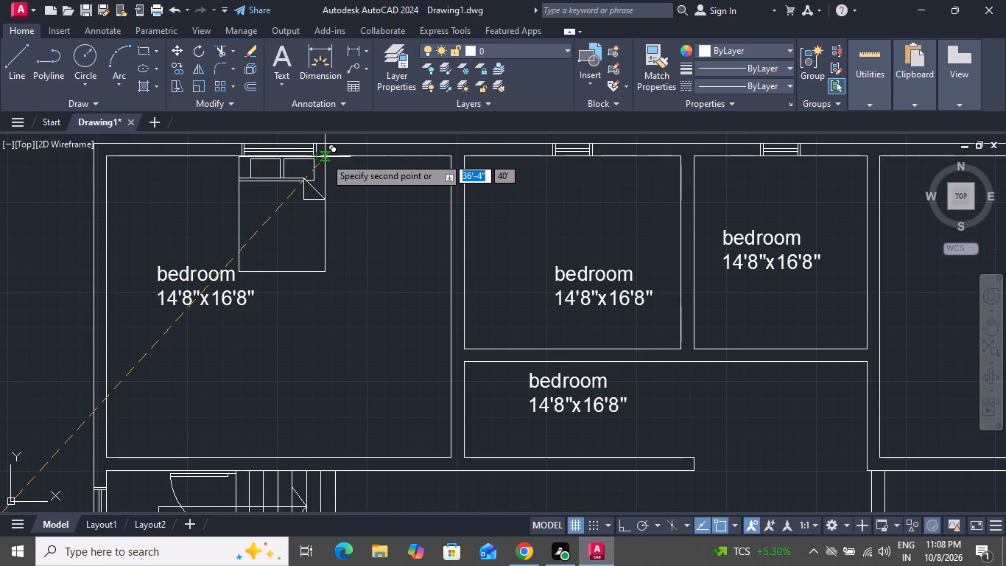
left_click(325, 157)
Place another copy of the bed in the upper-right bedroom, its headboard against the top wall beneath the window.
scroll(440, 252, "up", 1)
scroll(429, 246, "down", 2)
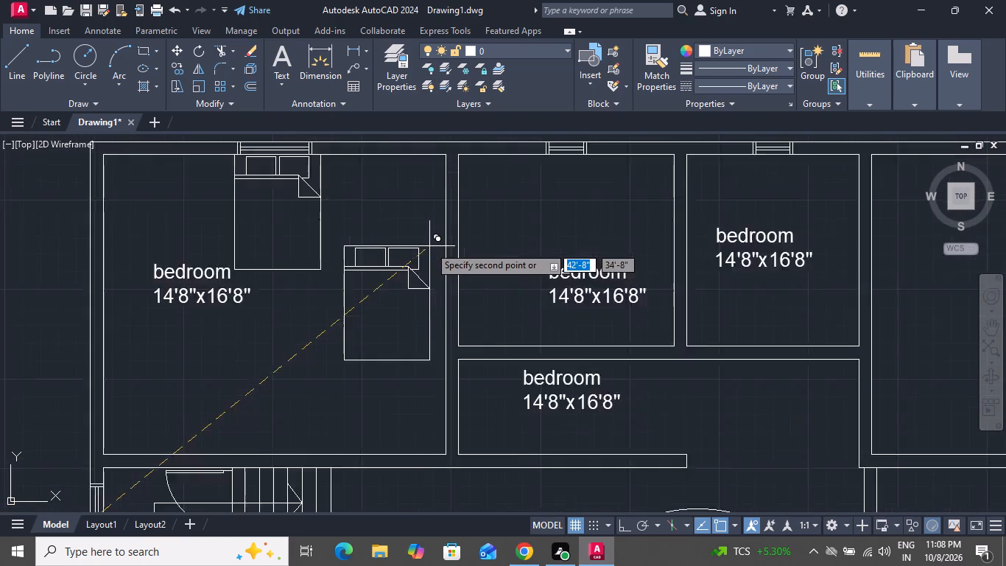
scroll(423, 246, "down", 1)
scroll(680, 210, "up", 2)
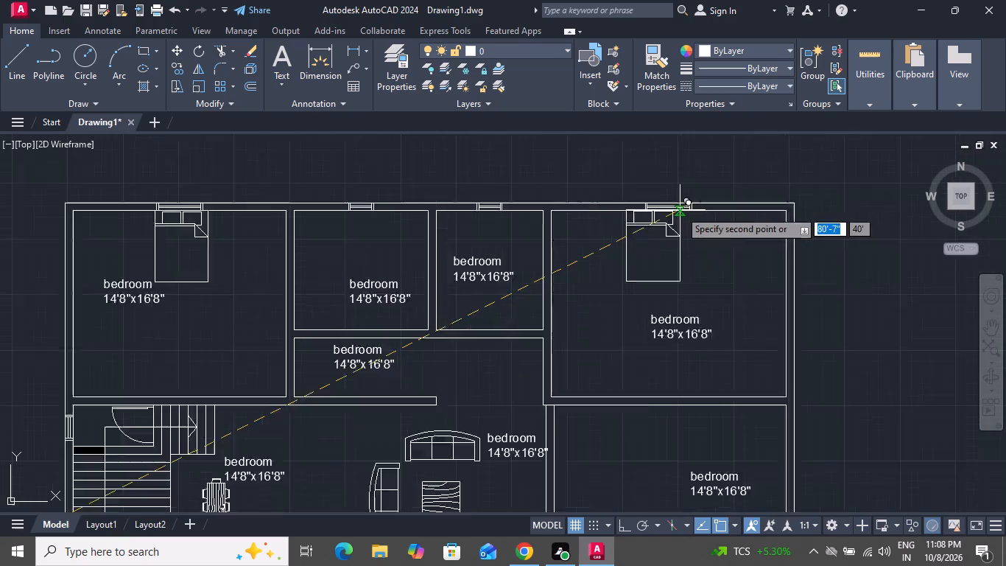
scroll(682, 210, "up", 2)
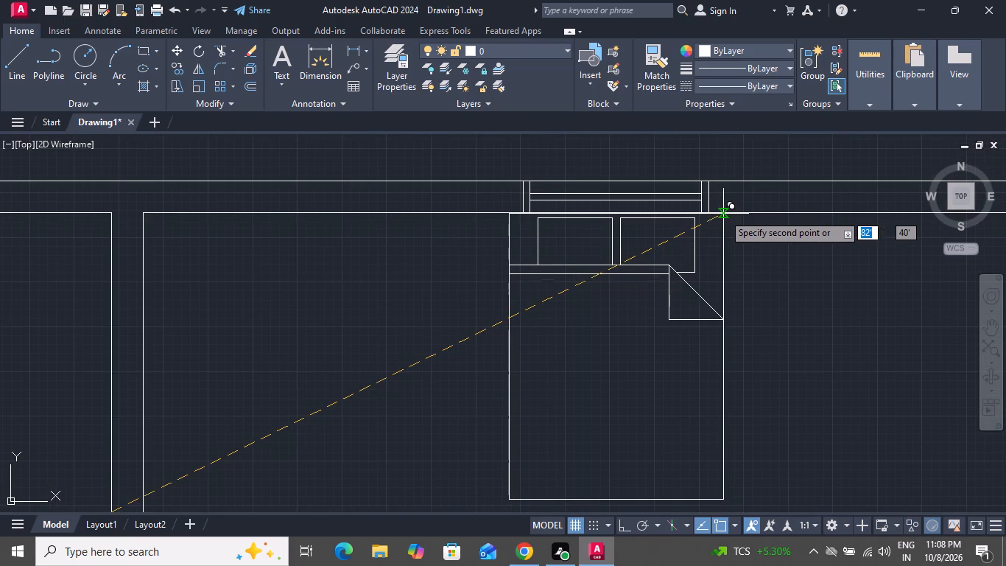
left_click(723, 213)
Place a third copy of the bed in the bedroom directly below the upper-right one, near its middle, and finish copying.
scroll(647, 274, "up", 1)
scroll(653, 271, "down", 3)
scroll(667, 255, "up", 1)
scroll(667, 255, "down", 1)
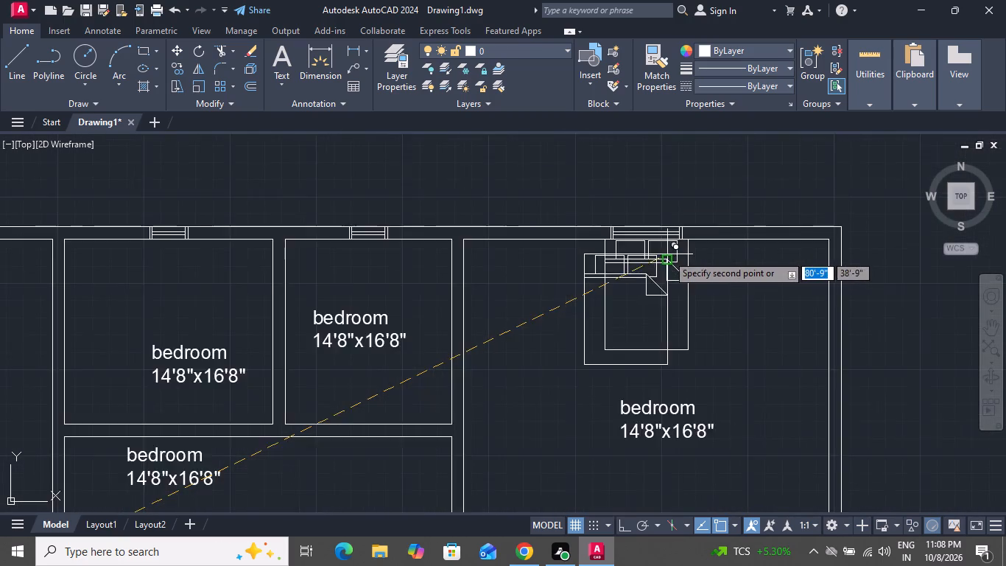
scroll(668, 254, "down", 3)
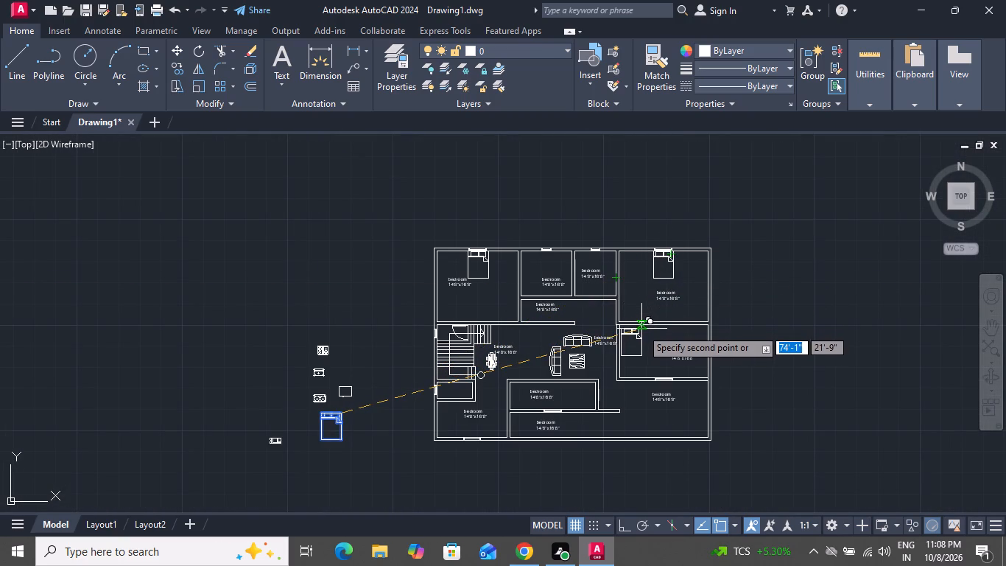
scroll(686, 345, "down", 2)
scroll(685, 352, "up", 1)
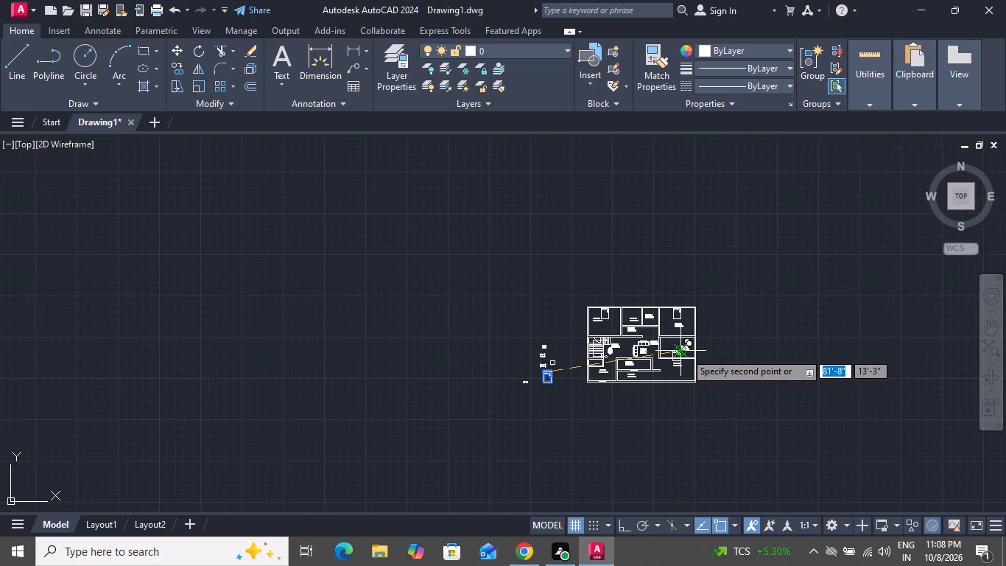
scroll(685, 352, "down", 1)
scroll(685, 352, "up", 4)
left_click(625, 302)
right_click(628, 301)
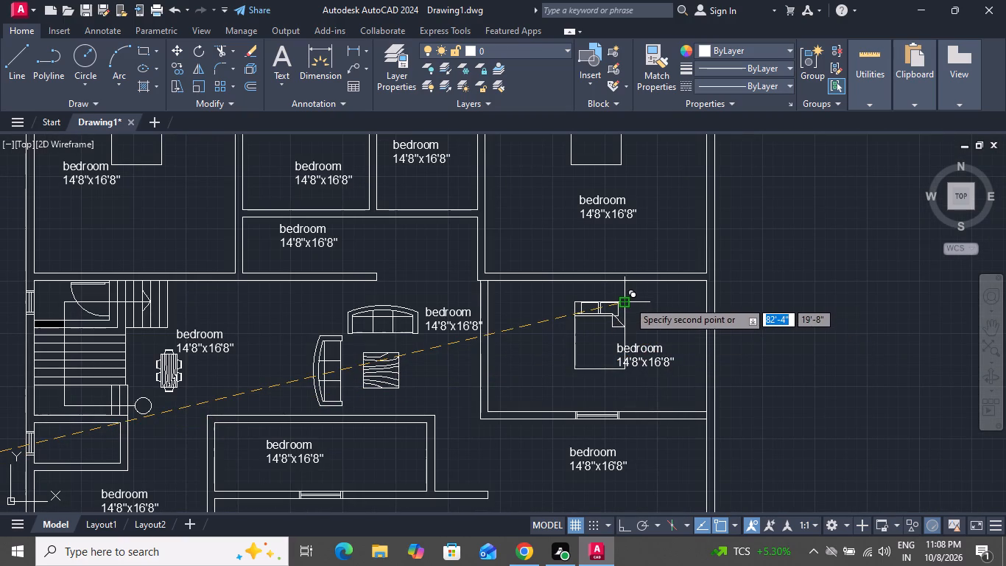
Rotate the bed in the middle-right bedroom 180° about its lower-left corner with Ortho on.
left_click(672, 326)
left_click(608, 312)
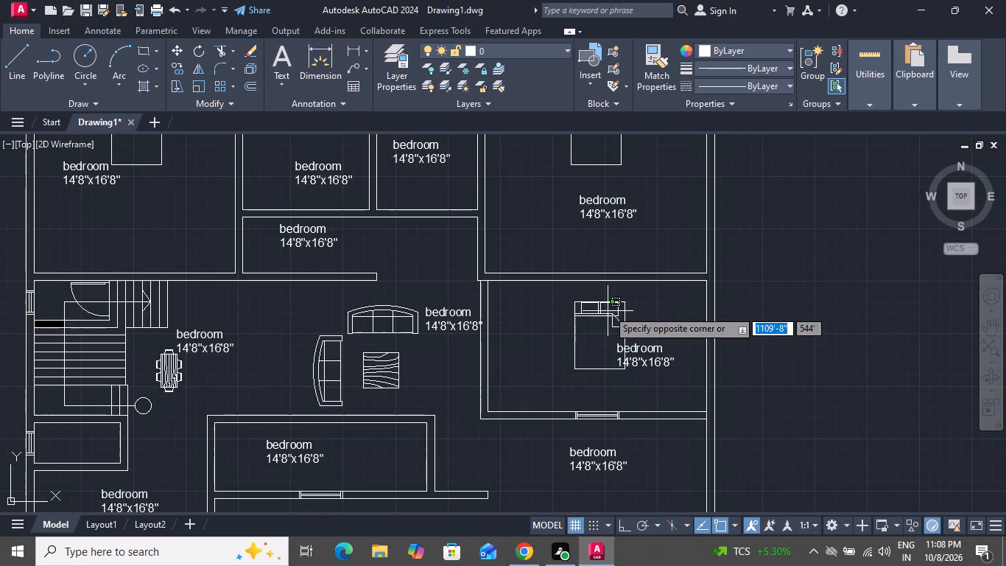
left_click(602, 307)
left_click(592, 308)
left_click(580, 315)
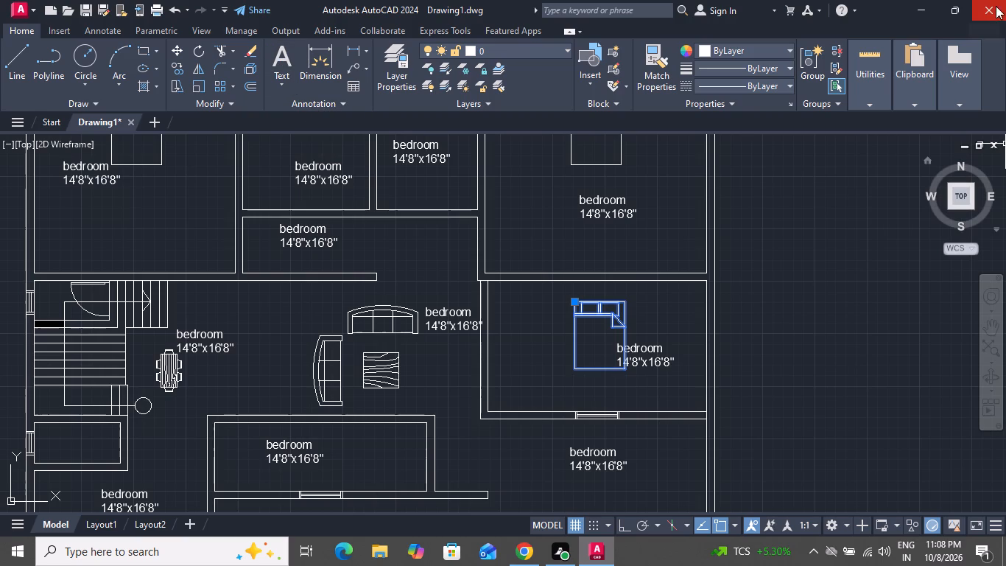
left_click(200, 50)
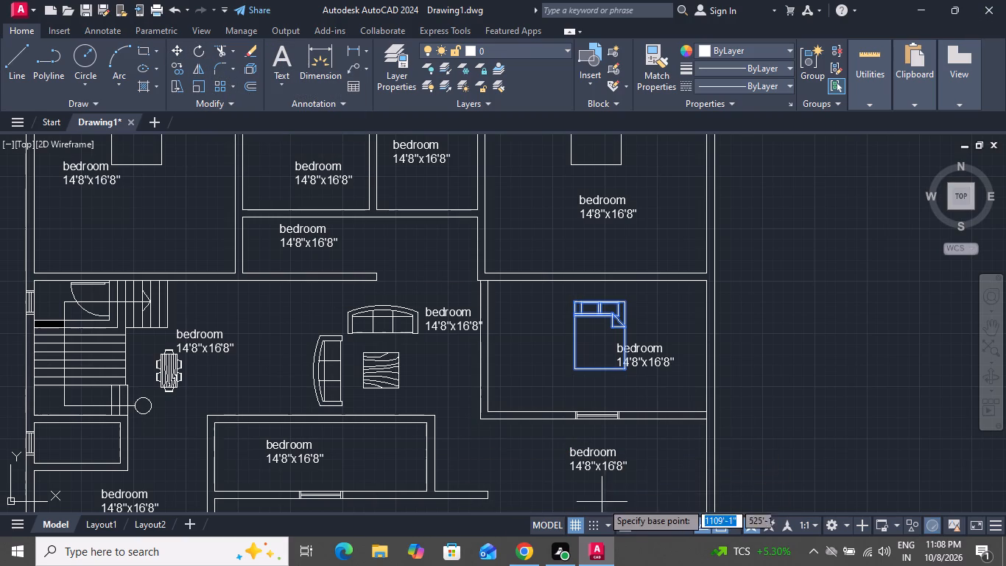
left_click(623, 528)
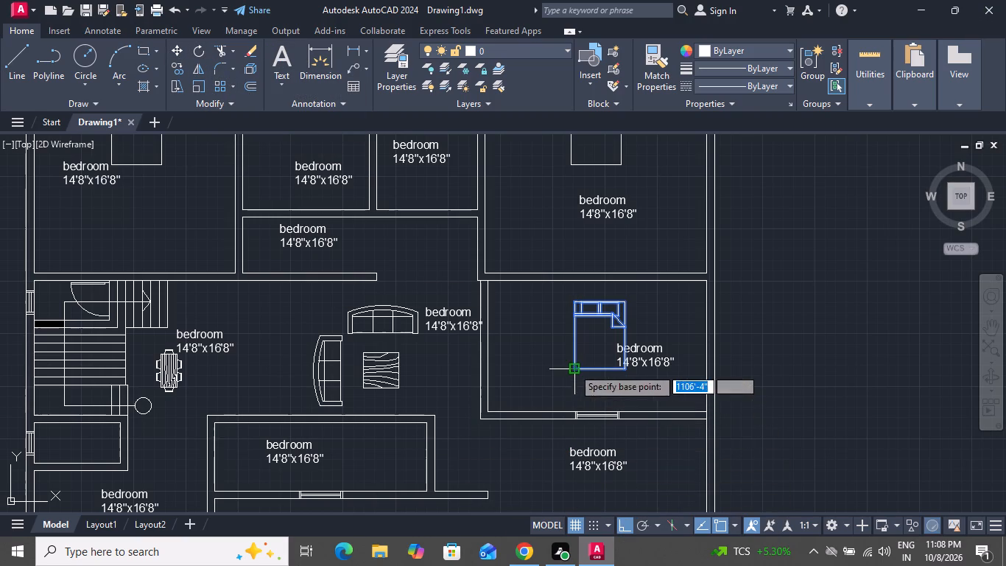
left_click(573, 367)
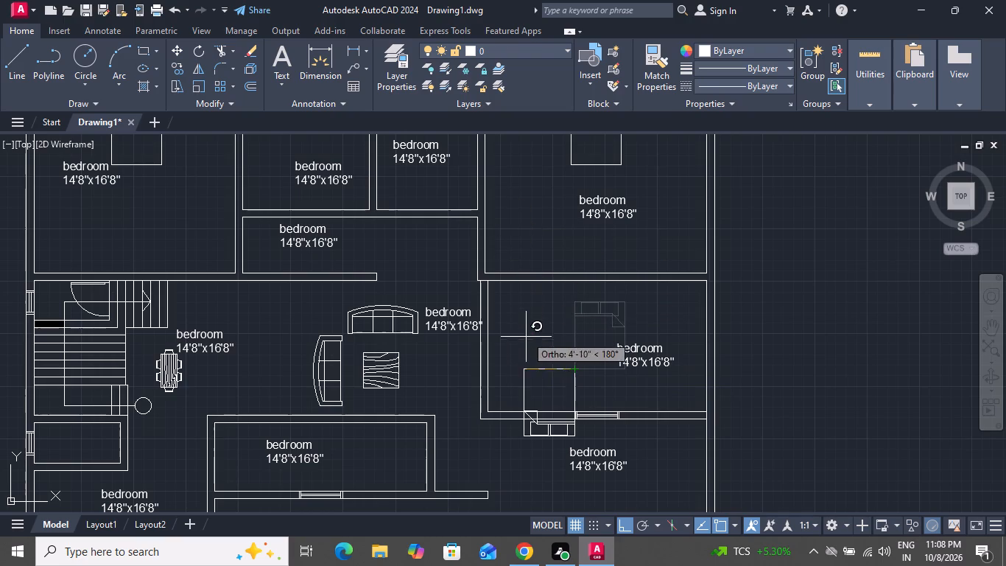
left_click(527, 393)
Move the rotated bed with Ortho off so its headboard sits against the middle-right bedroom's bottom wall, aligned with the window.
left_click(544, 366)
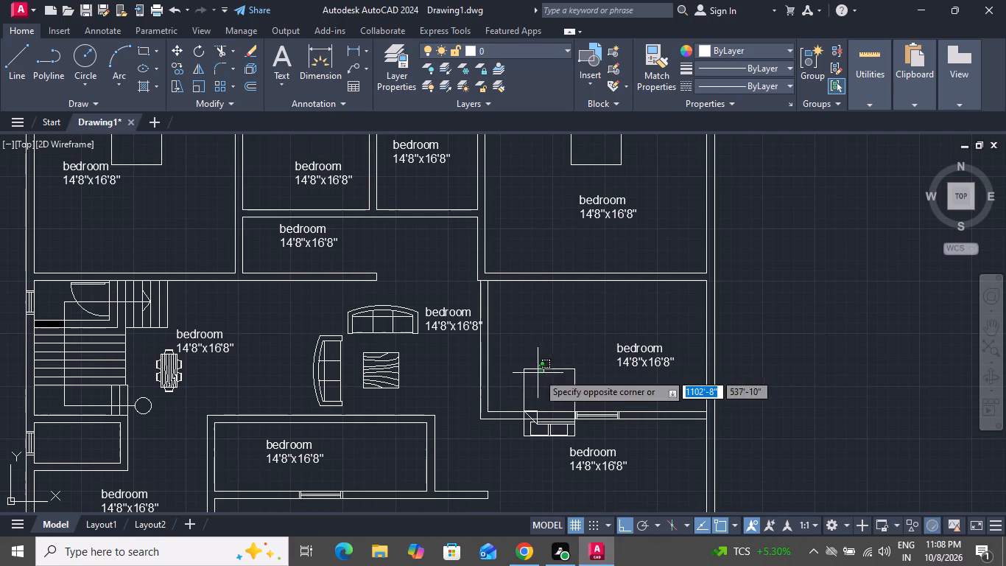
left_click(535, 374)
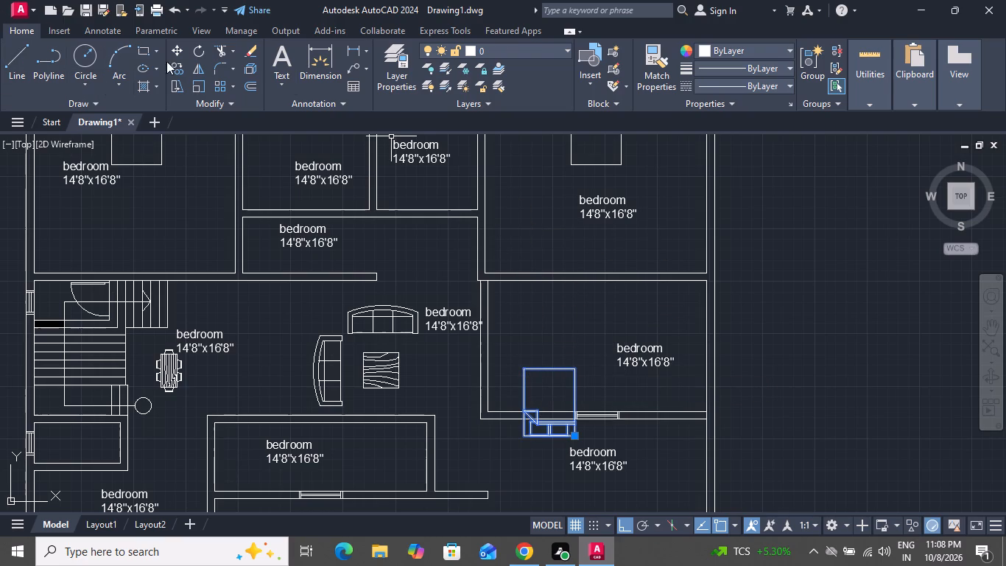
left_click(175, 52)
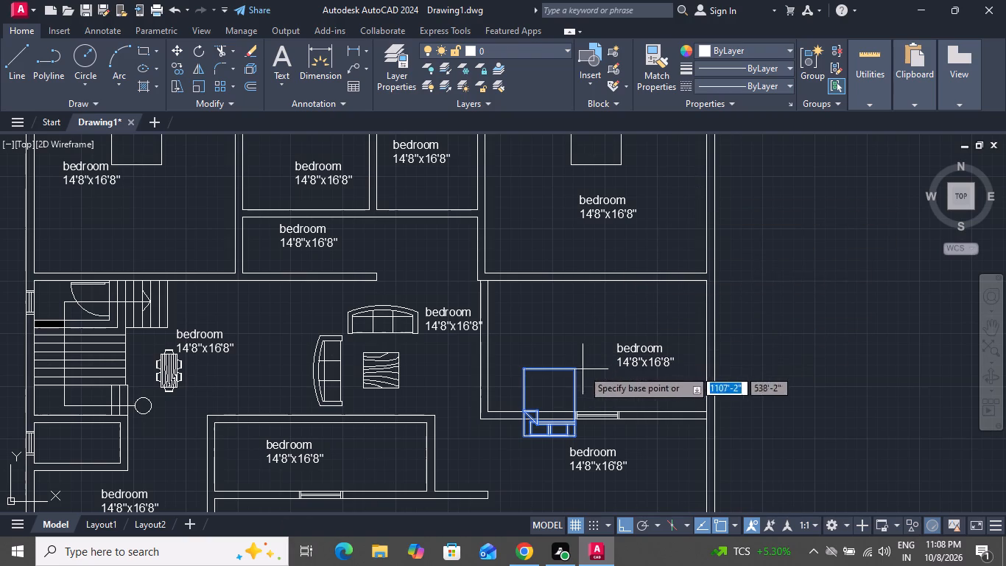
left_click(575, 436)
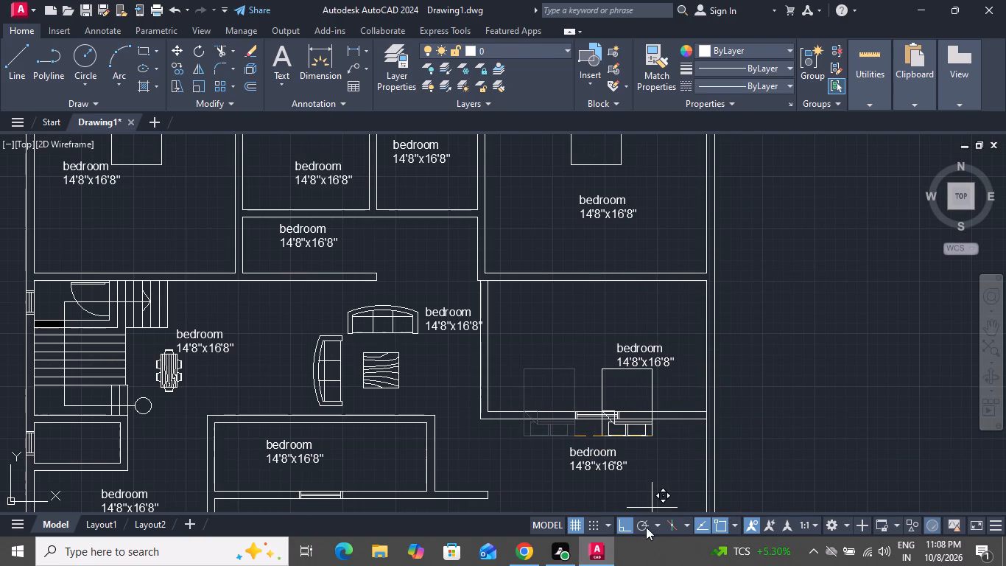
left_click(625, 526)
scroll(619, 399, "up", 2)
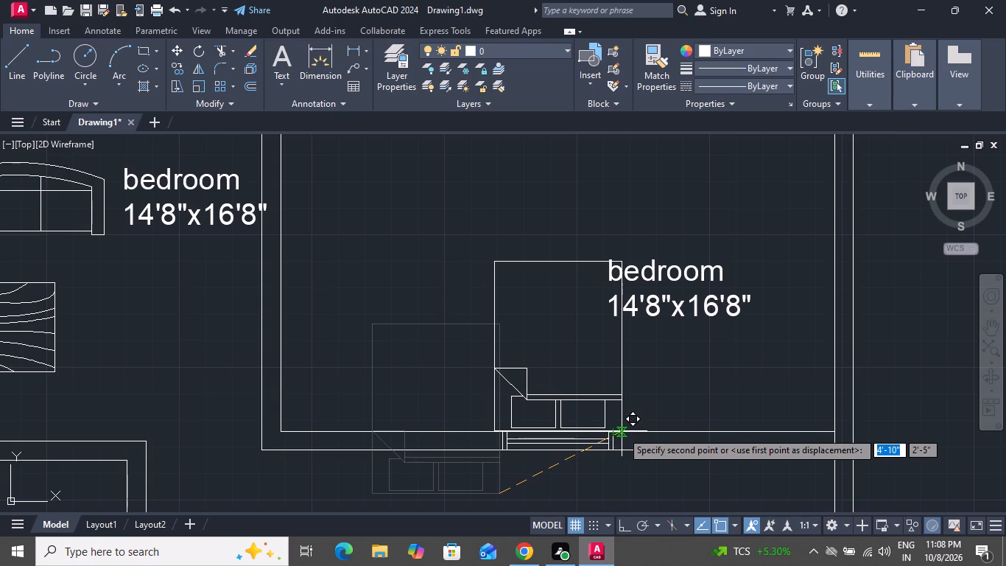
left_click(622, 431)
Move the middle-right bedroom's 14'8"x16'8" label off the bed to the clear space above it.
scroll(609, 296, "down", 2)
scroll(609, 296, "up", 1)
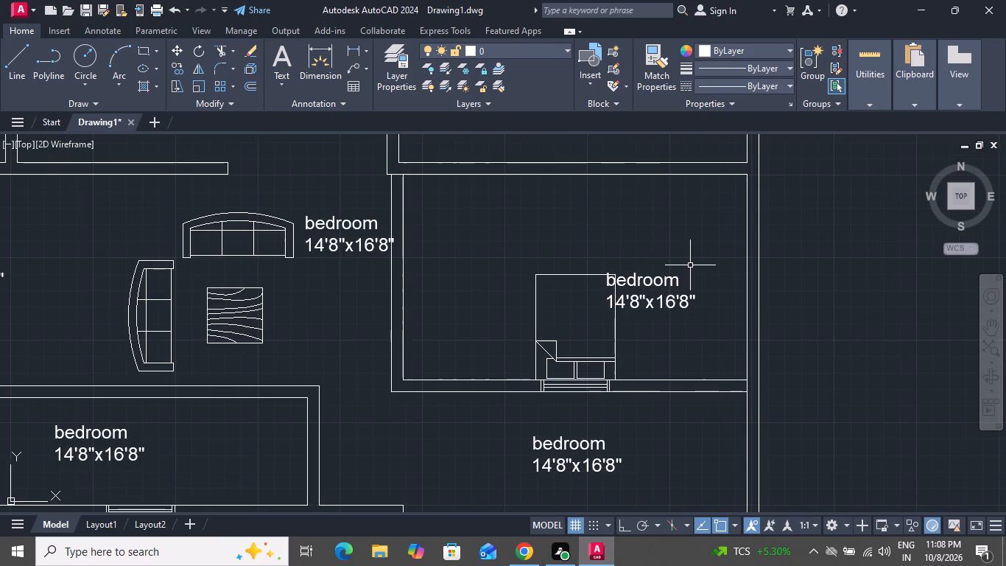
left_click(685, 296)
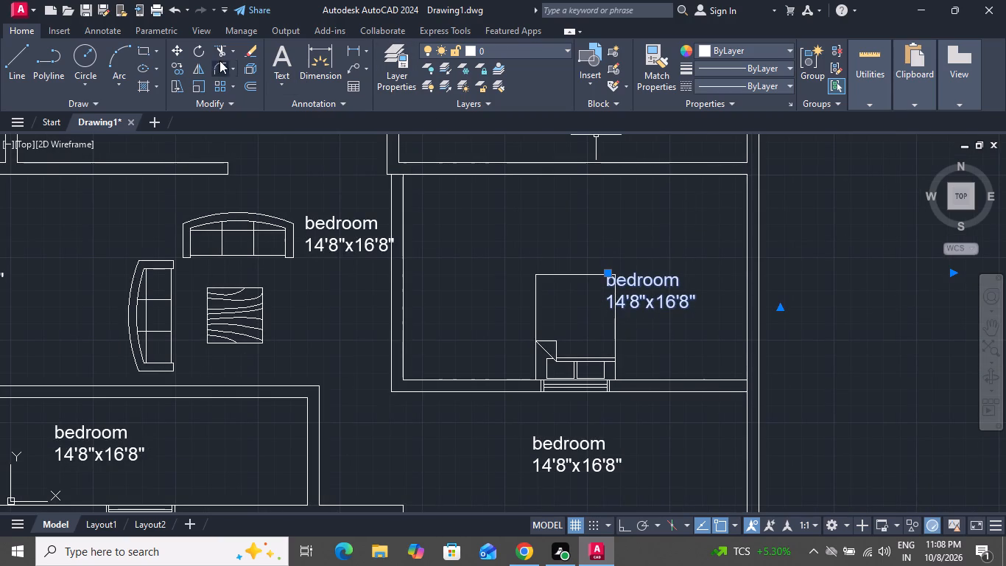
left_click(175, 51)
left_click(651, 290)
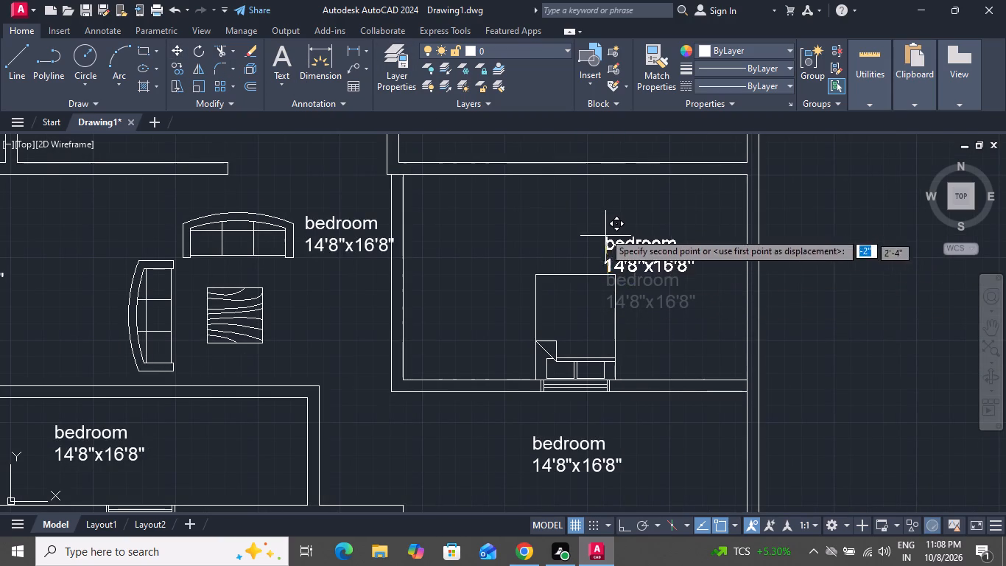
left_click(552, 208)
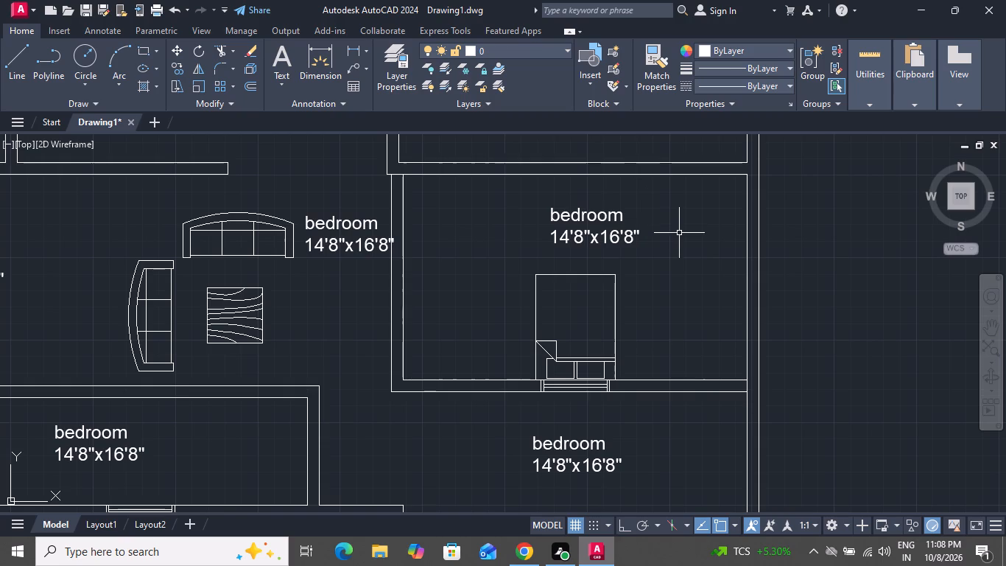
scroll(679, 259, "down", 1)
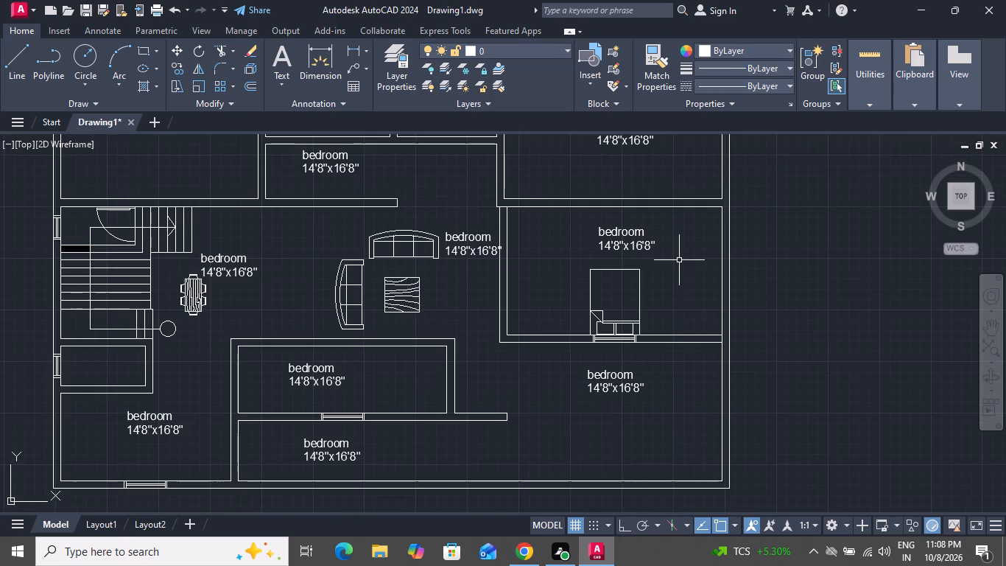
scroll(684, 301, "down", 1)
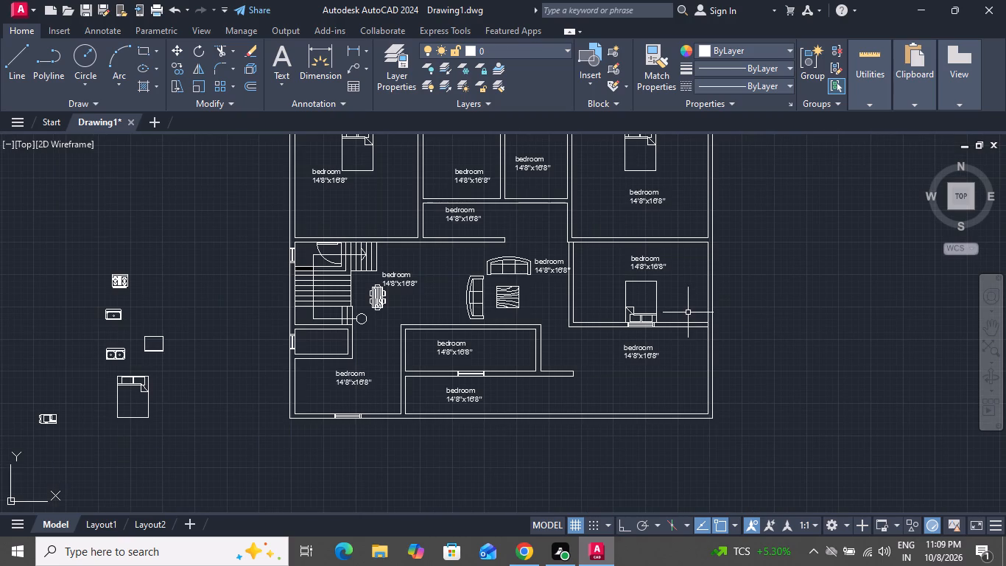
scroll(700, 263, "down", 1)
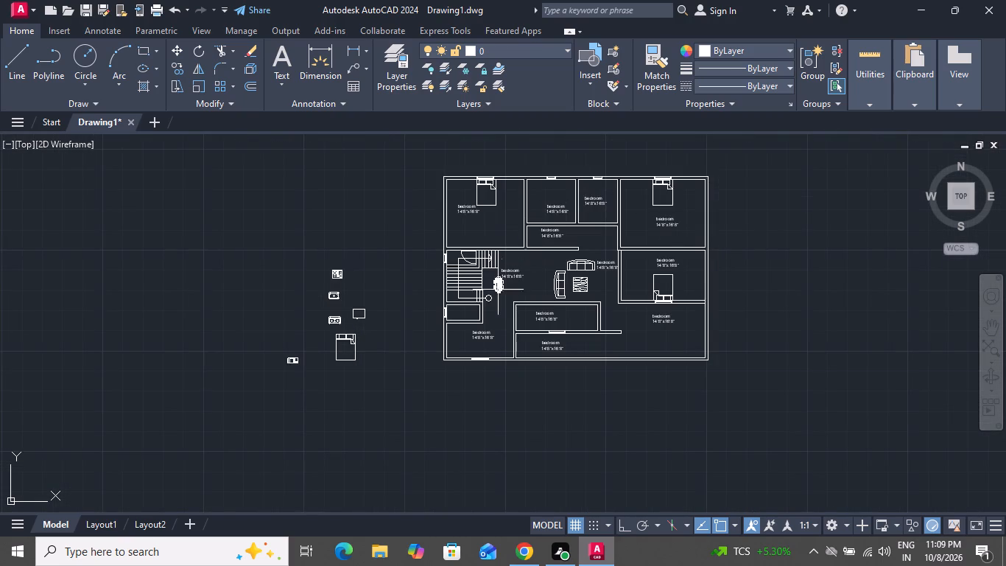
Draw an L-shaped counter outline with Line in the lower-left bedroom, from its top wall down, 6'-7" across, and 3' down to the bottom wall.
scroll(479, 324, "up", 2)
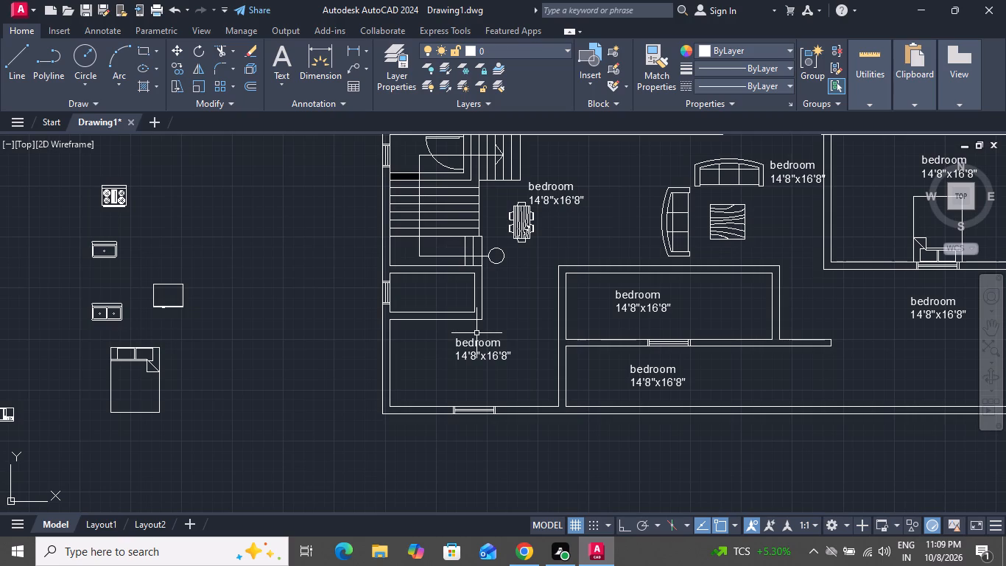
left_click(8, 66)
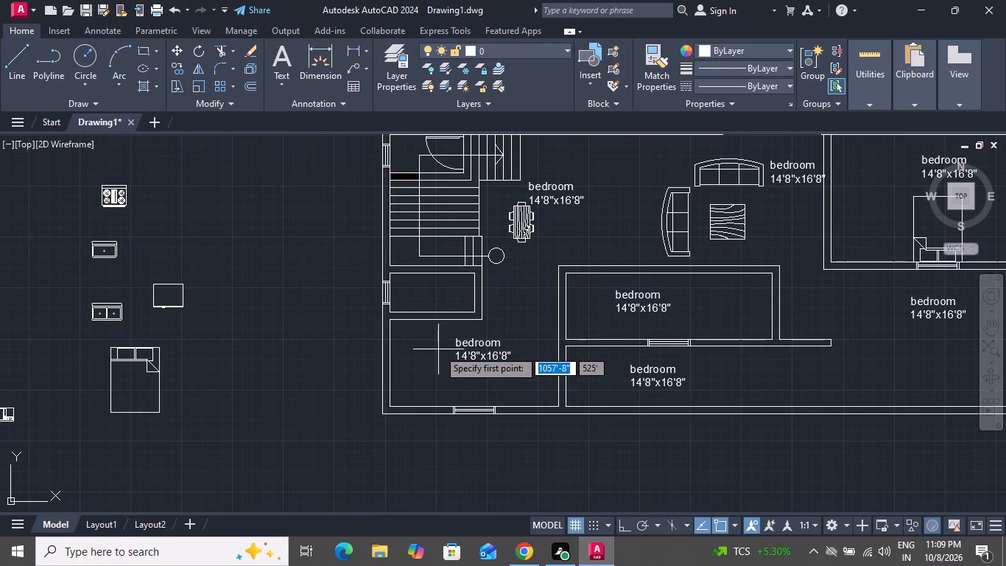
scroll(433, 329, "up", 1)
scroll(433, 329, "down", 1)
left_click(433, 324)
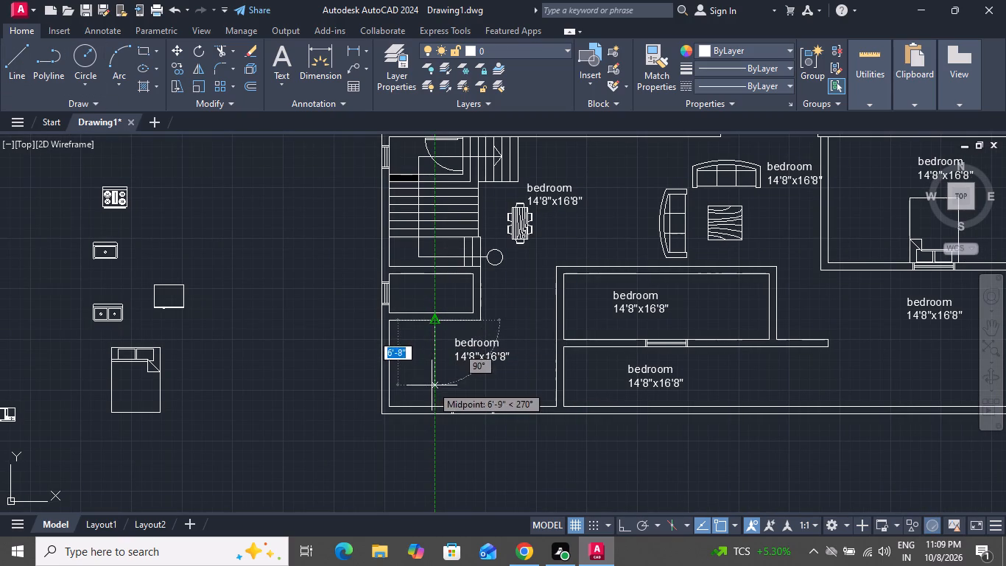
left_click(433, 378)
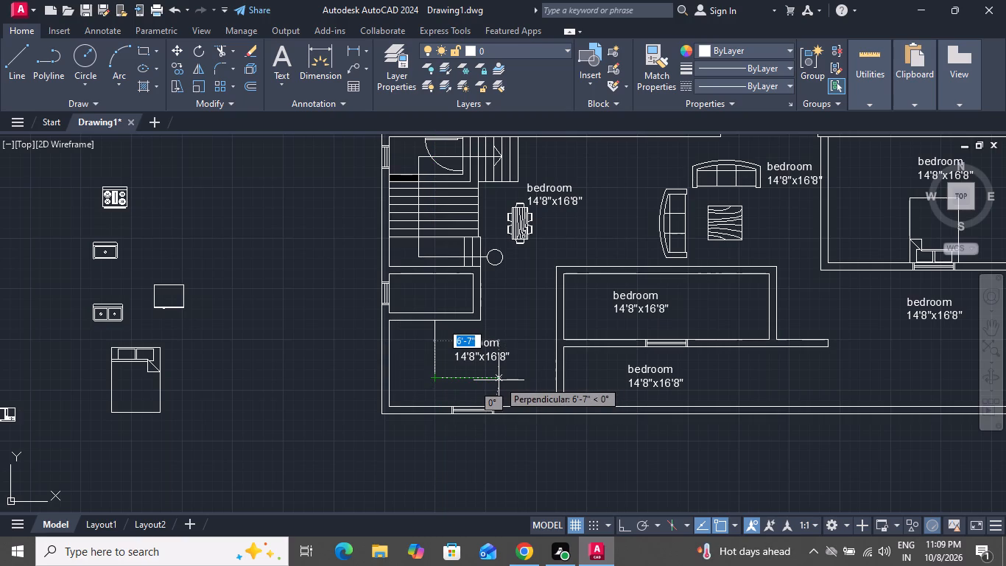
left_click(499, 380)
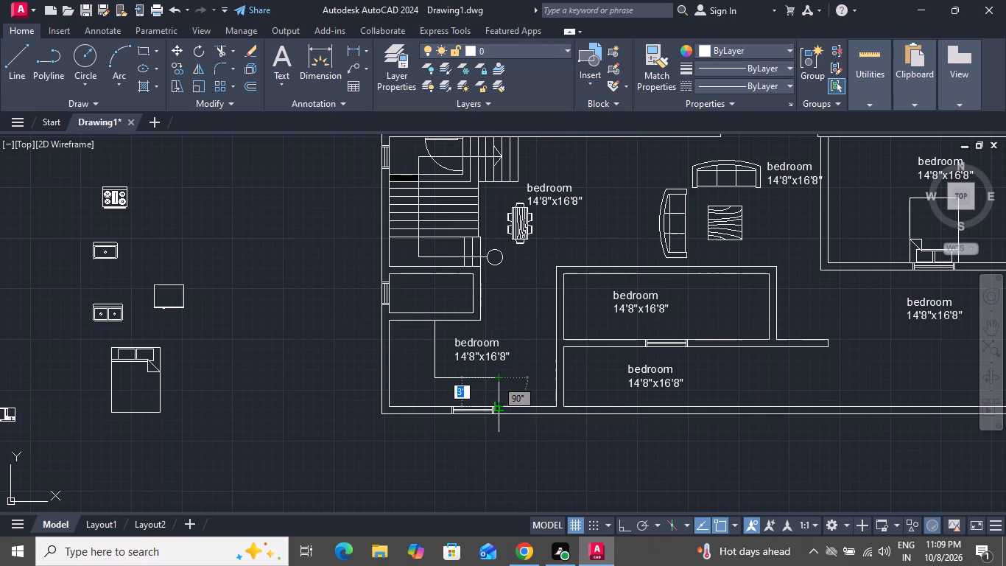
left_click(502, 403)
right_click(517, 361)
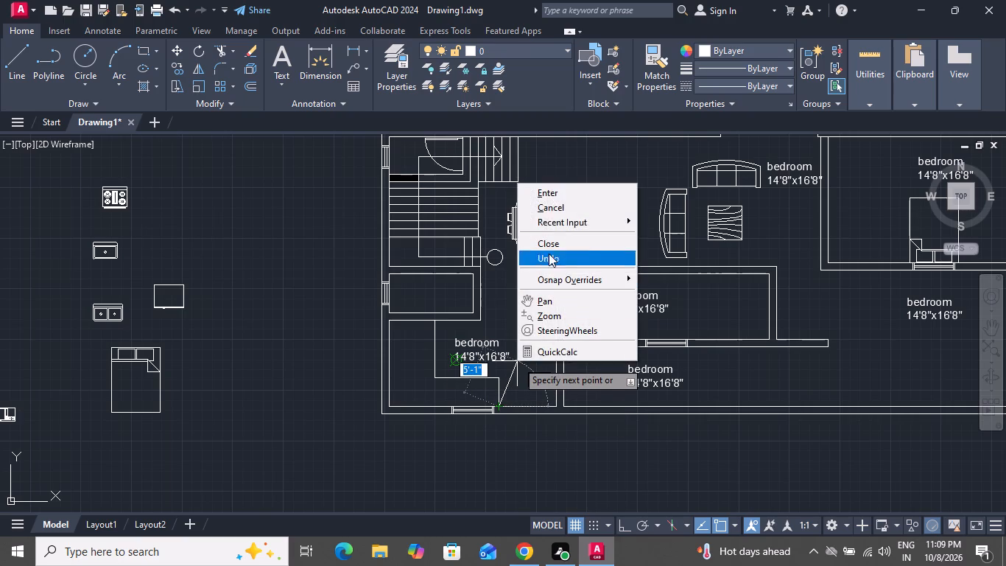
left_click(547, 200)
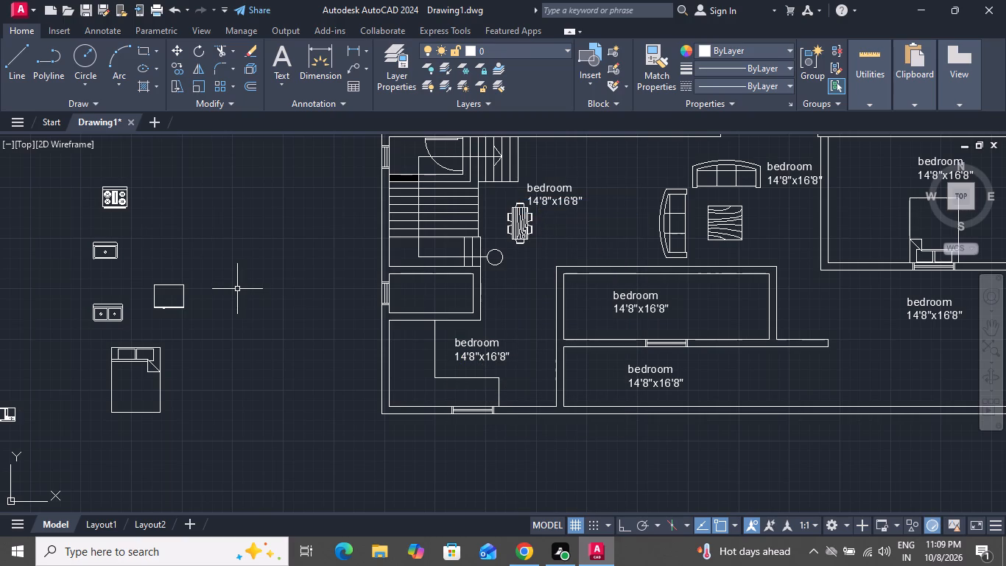
Rotate the four-burner stove outside the plan 90° counterclockwise about its lower-right corner with Ortho on.
scroll(119, 310, "up", 1)
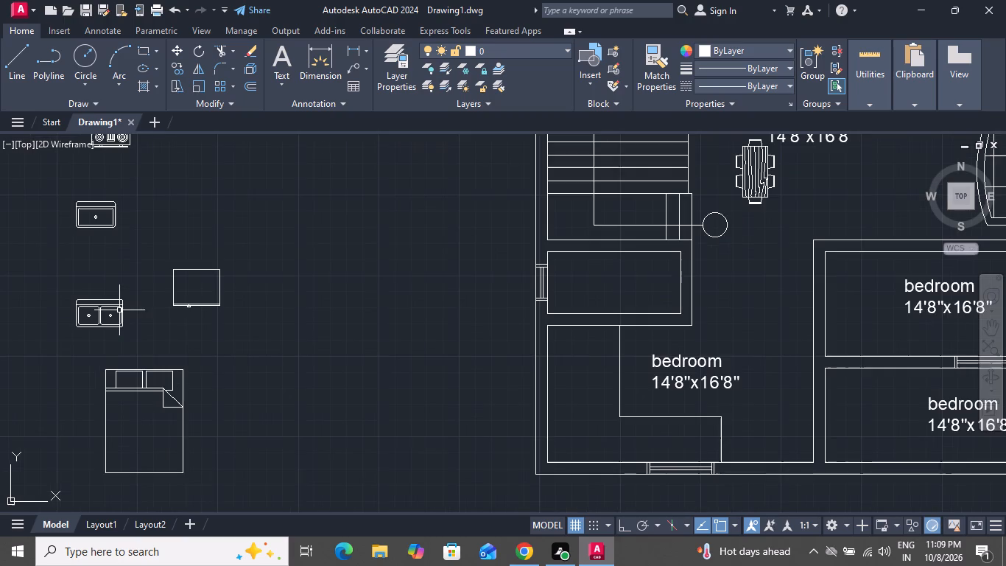
scroll(127, 309, "down", 1)
scroll(127, 309, "up", 1)
scroll(123, 254, "down", 2)
scroll(122, 186, "up", 1)
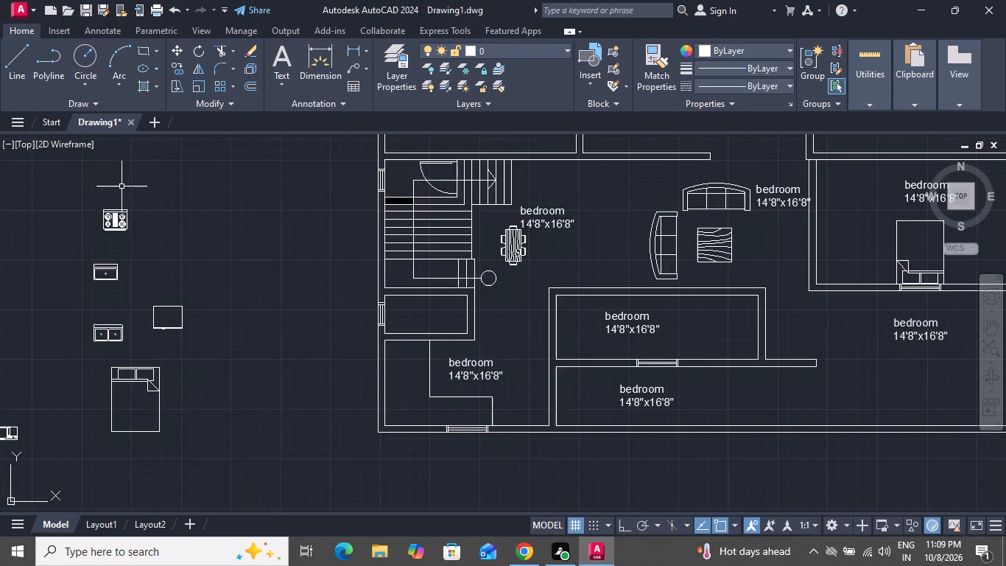
scroll(116, 206, "up", 2)
left_click_drag(168, 219, 165, 228)
left_click(60, 284)
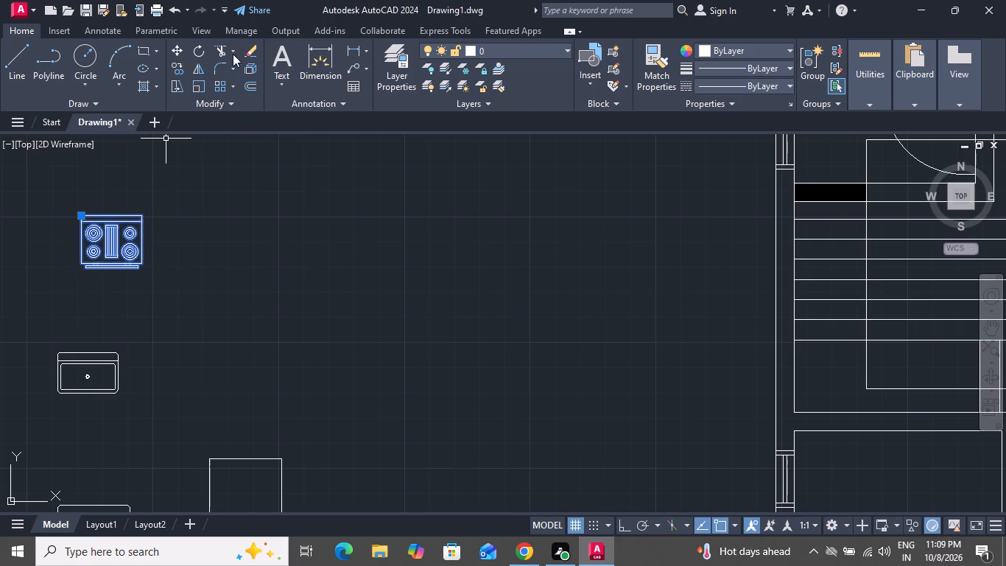
left_click(201, 55)
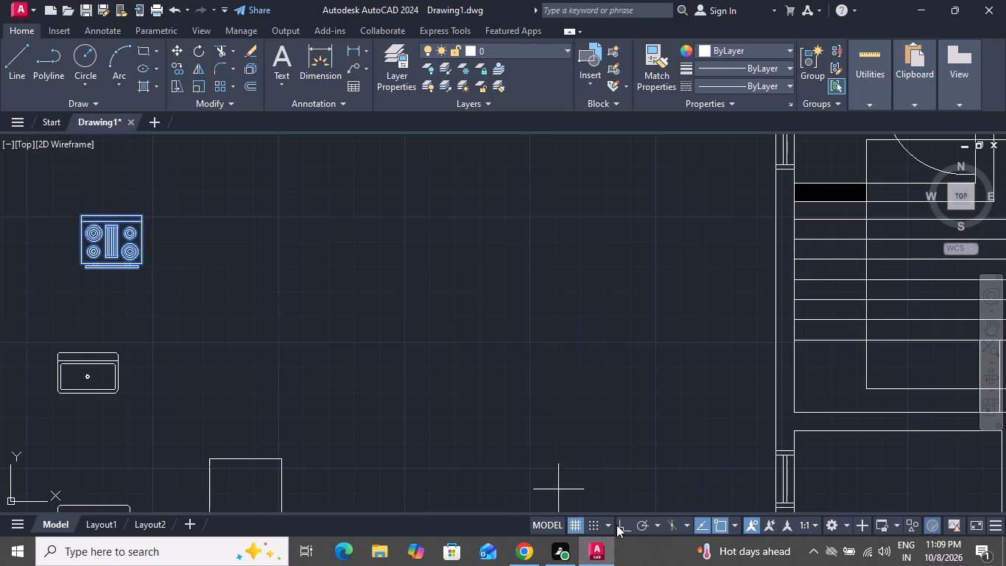
left_click(616, 525)
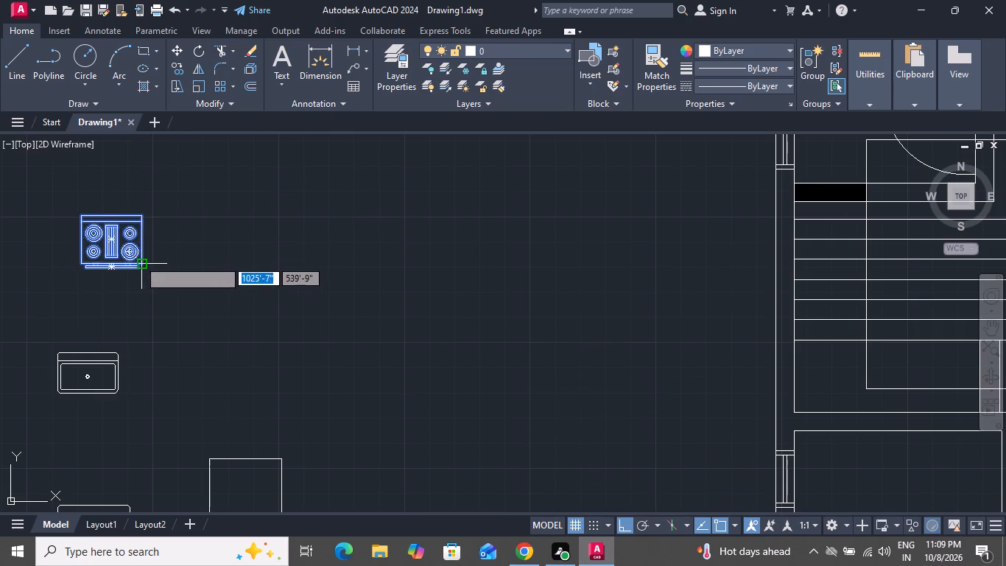
left_click_drag(136, 271, 143, 263)
left_click(183, 198)
Move the rotated stove with Ortho off into the lower-left bedroom's counter area, beside the bottom-wall window.
left_click_drag(162, 233, 160, 240)
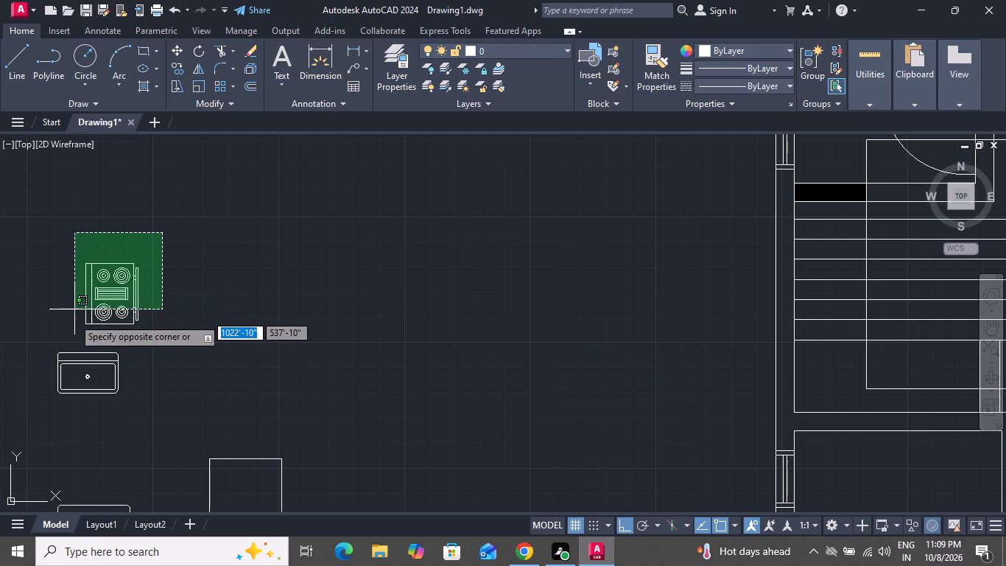
left_click(63, 331)
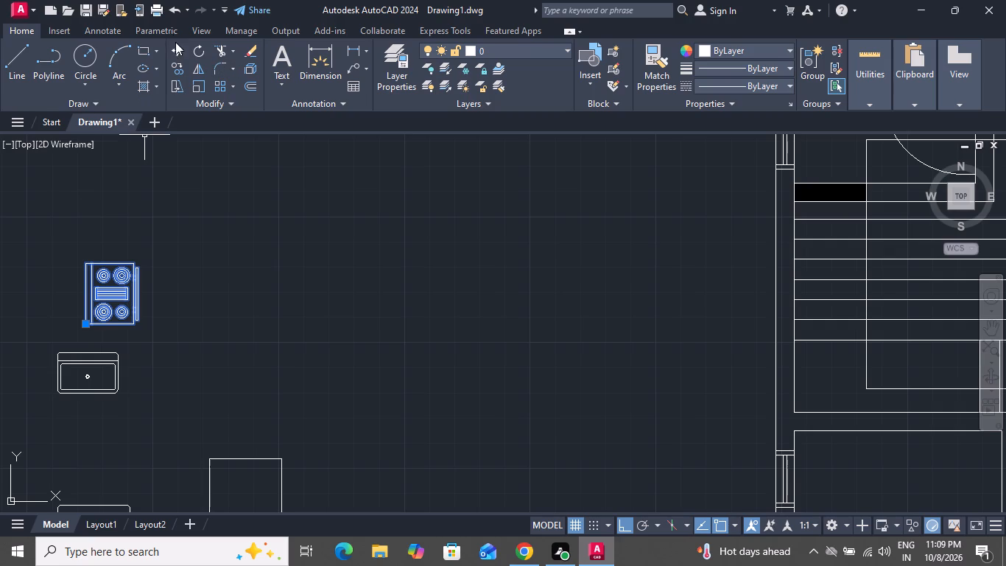
left_click_drag(177, 52, 185, 63)
left_click(179, 50)
left_click_drag(81, 268, 89, 267)
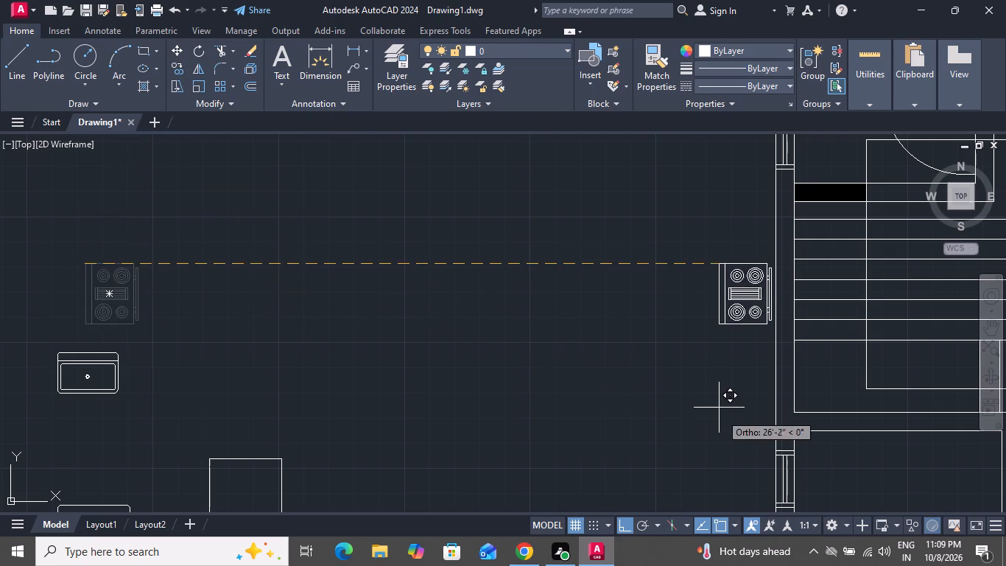
scroll(724, 430, "down", 2)
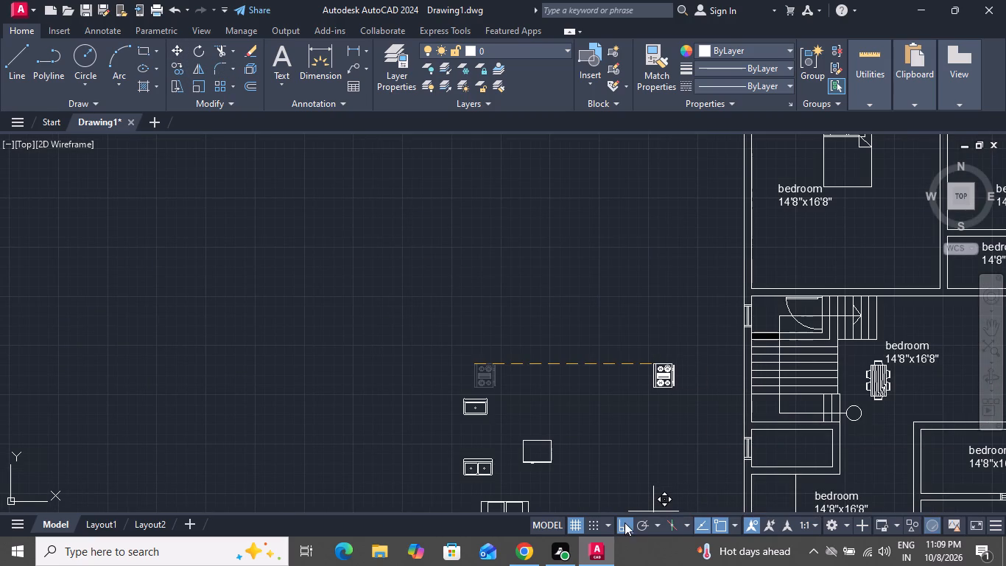
left_click(625, 523)
scroll(773, 349, "down", 2)
scroll(788, 419, "up", 3)
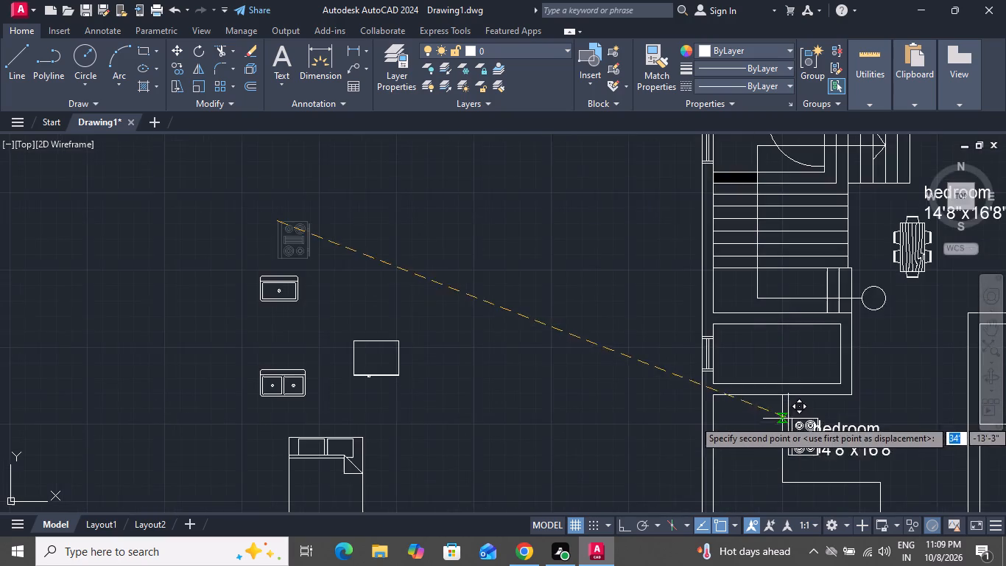
scroll(766, 421, "up", 2)
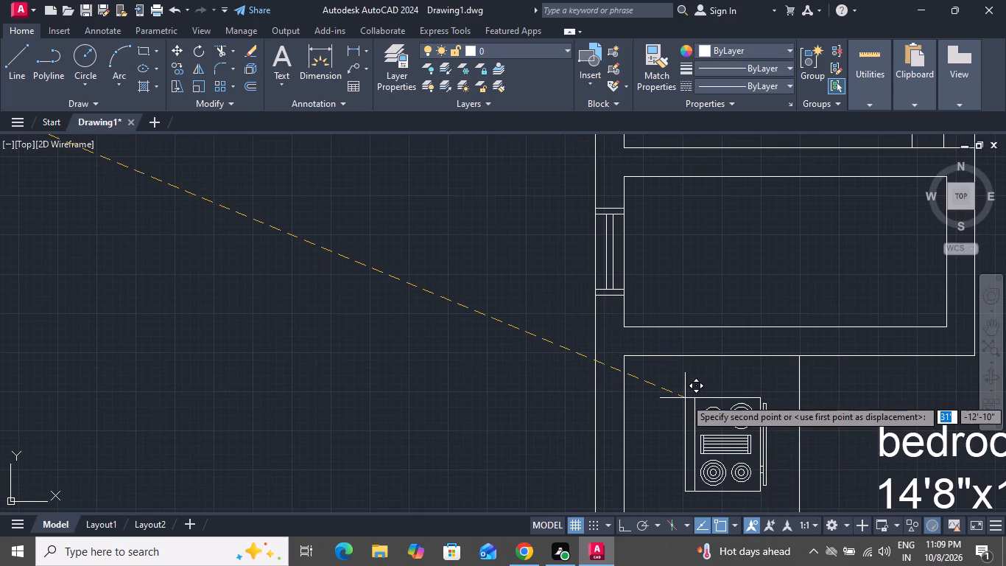
scroll(678, 334, "down", 2)
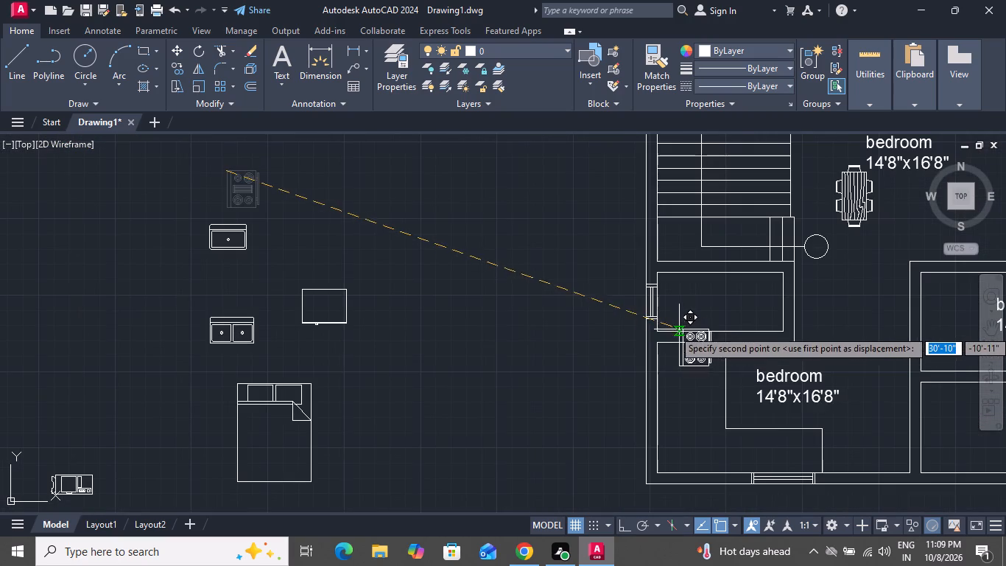
scroll(759, 456, "down", 1)
scroll(759, 456, "up", 2)
left_click(734, 429)
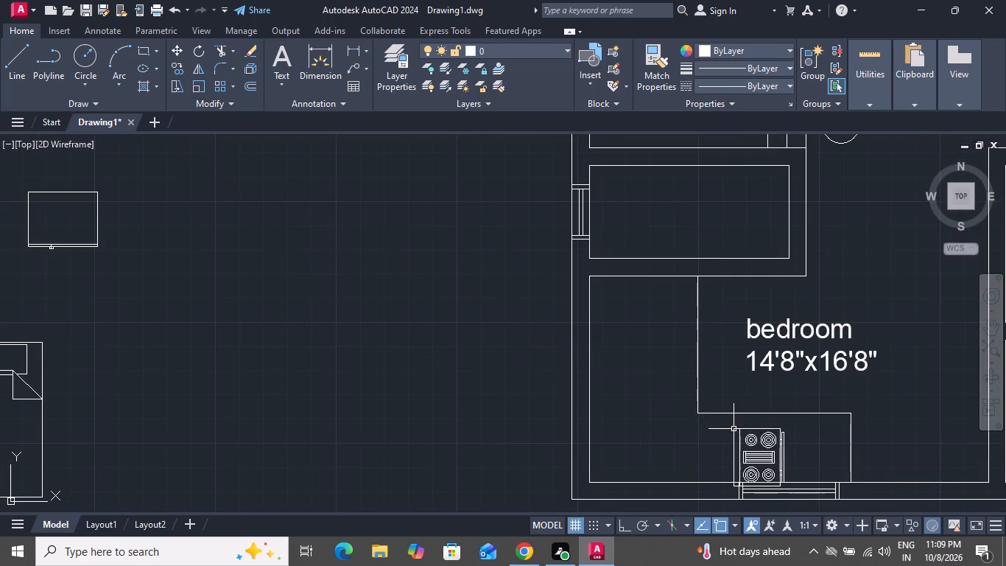
Rotate the double-bowl sink outside the plan 90° counterclockwise about its upper-right corner with Ortho on.
scroll(428, 356, "down", 3)
scroll(328, 343, "down", 1)
scroll(328, 343, "up", 2)
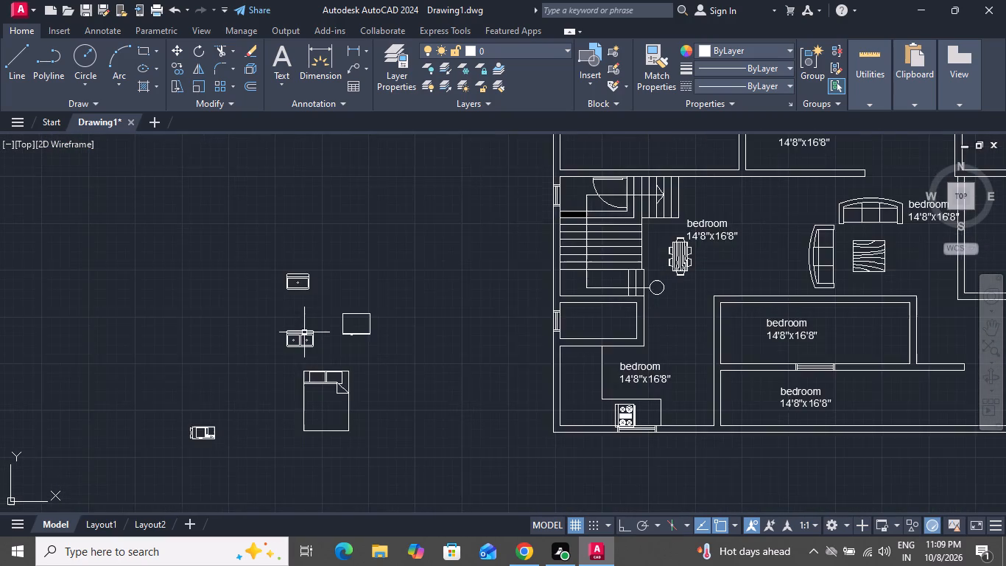
scroll(309, 328, "up", 3)
left_click(312, 326)
left_click(239, 393)
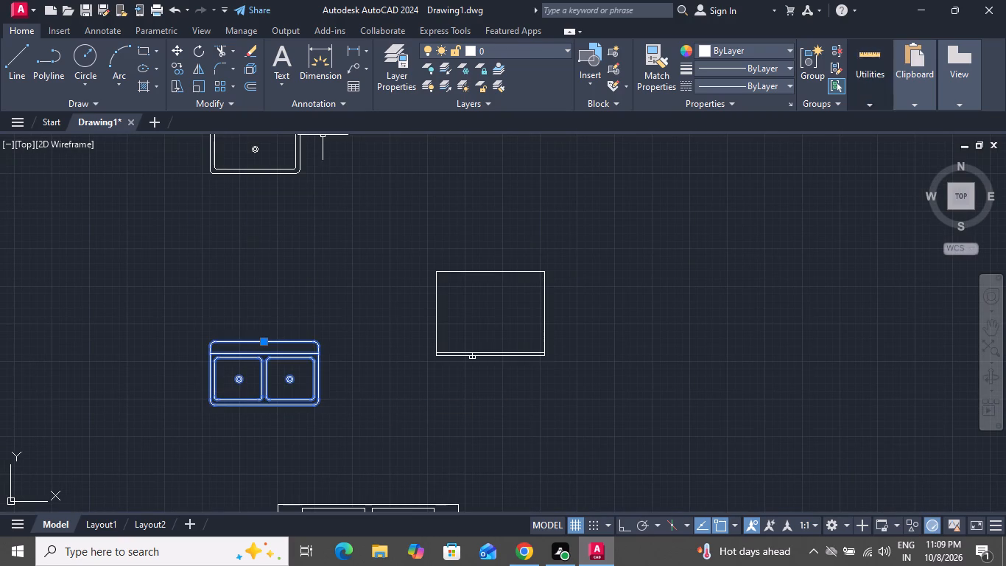
left_click(191, 55)
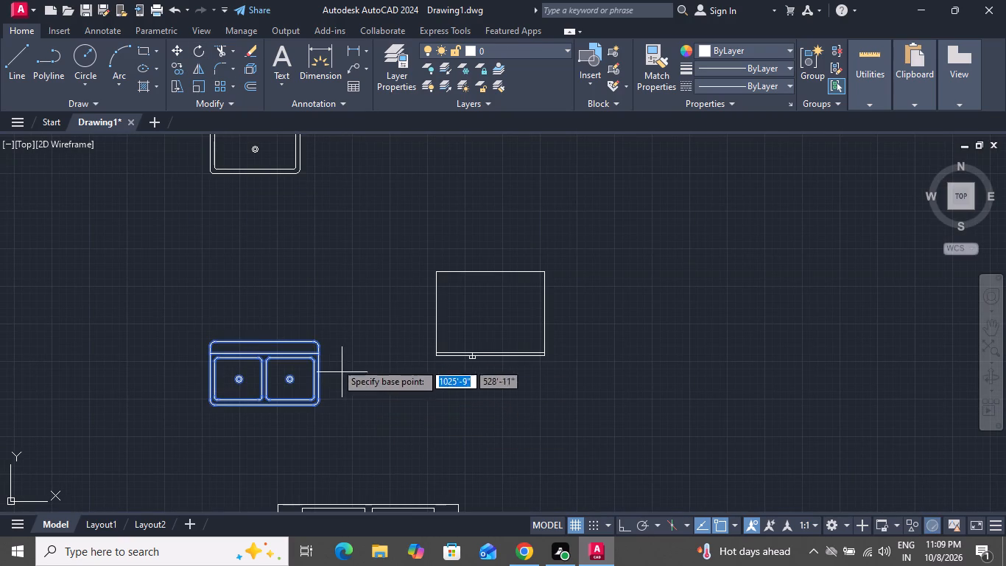
left_click(320, 343)
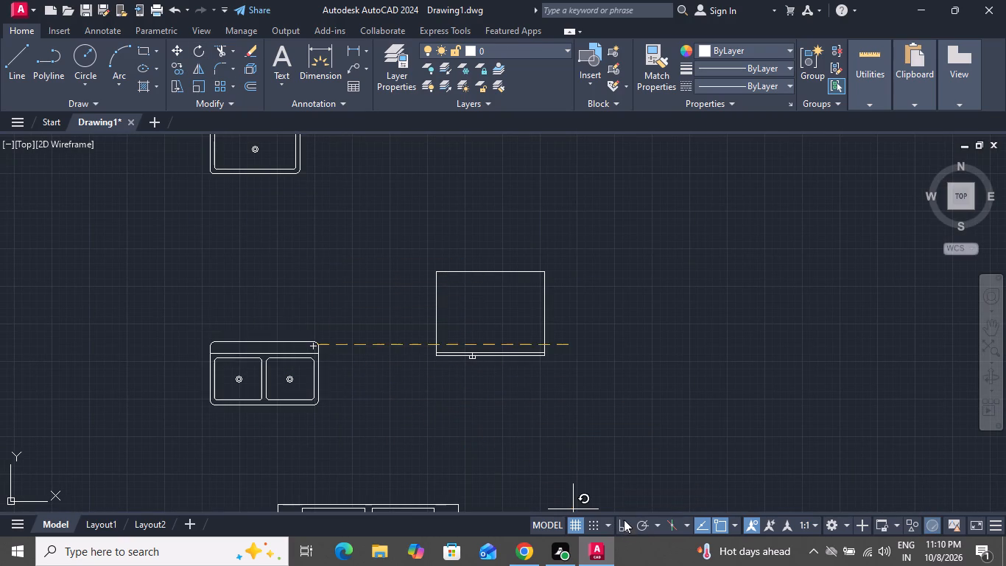
left_click(624, 520)
left_click(320, 228)
Move the rotated double-bowl sink with Ortho off into the lower-left bedroom's counter area, near the left wall.
left_click(413, 312)
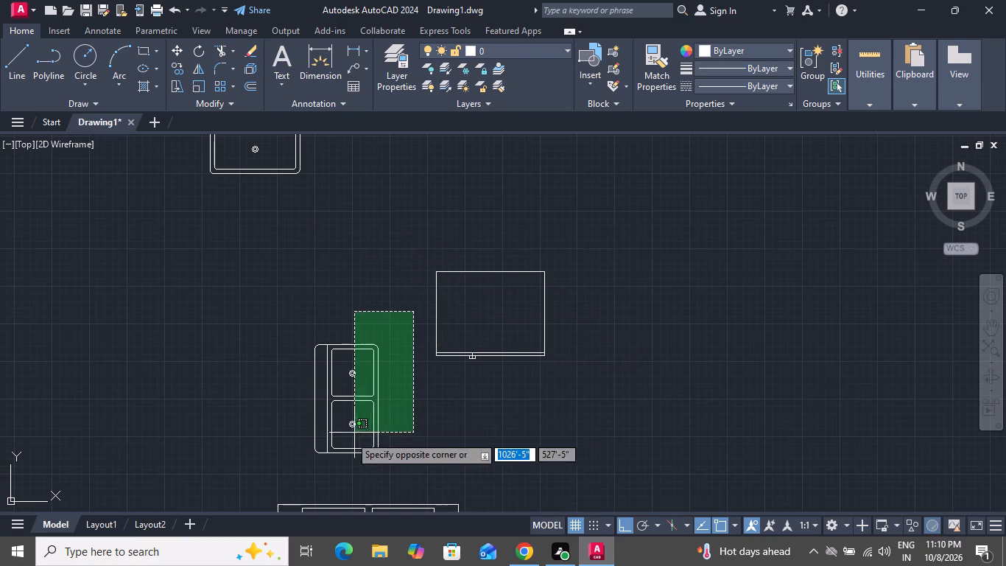
left_click(289, 458)
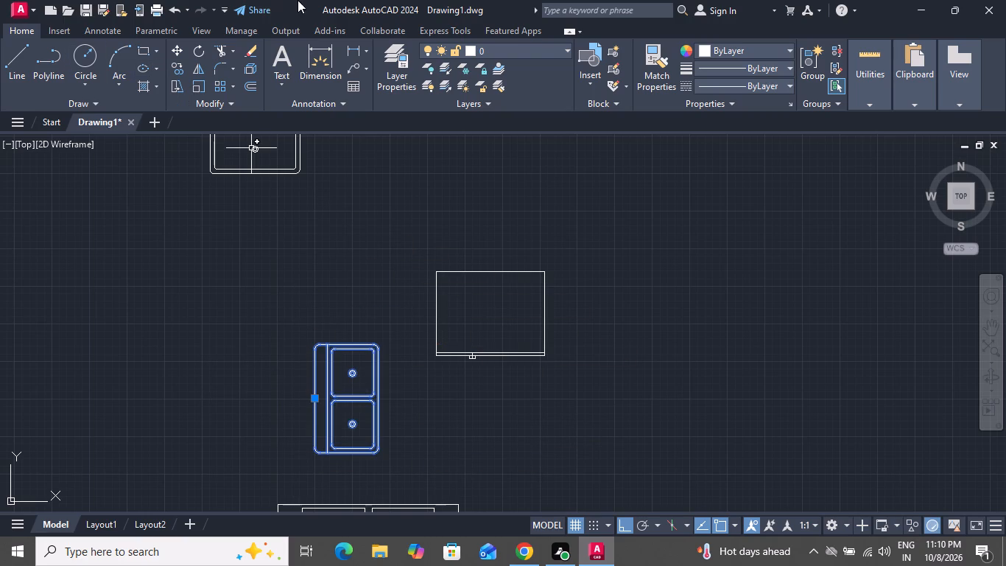
left_click(177, 46)
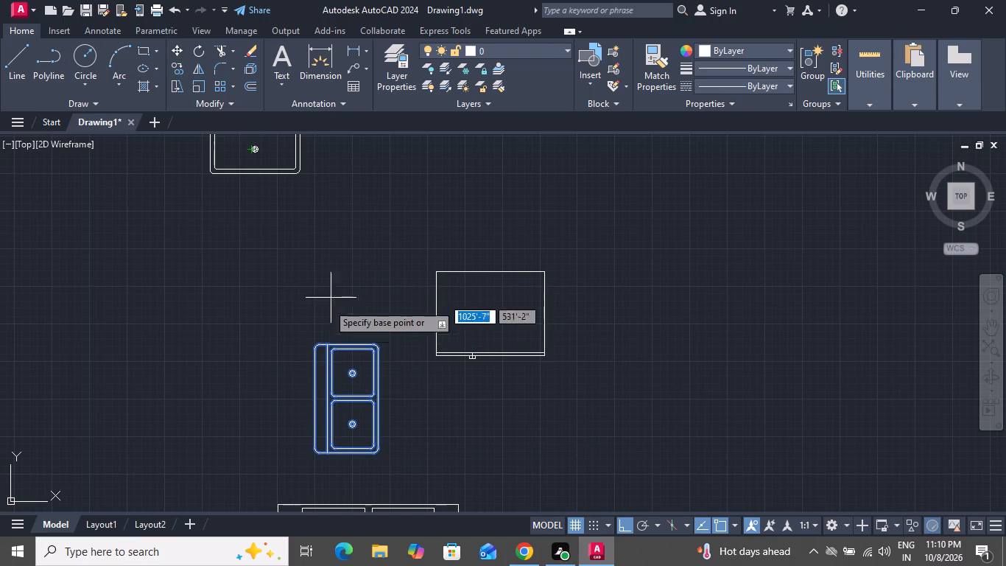
left_click(312, 349)
scroll(472, 284, "down", 1)
scroll(471, 282, "up", 1)
scroll(471, 277, "down", 1)
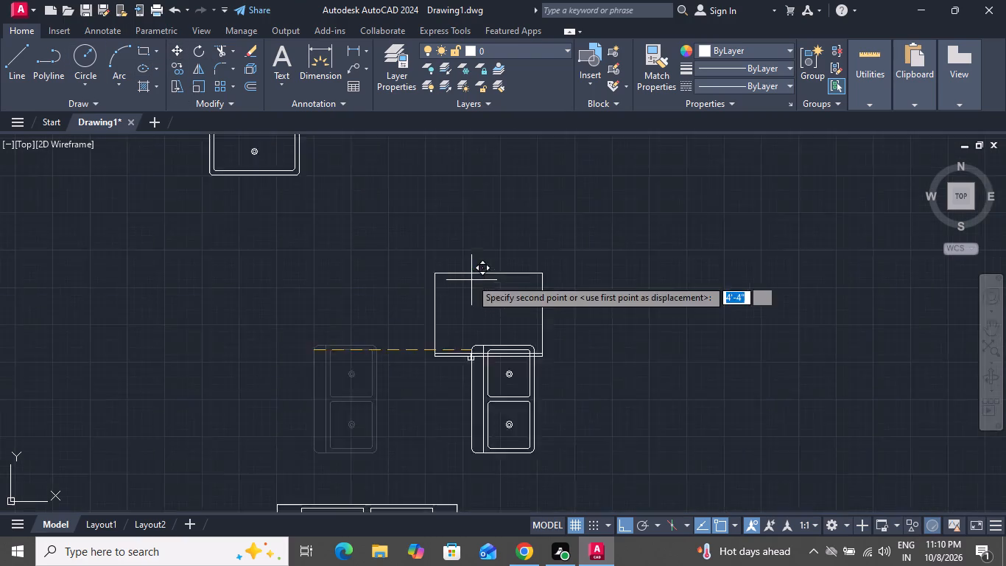
left_click(626, 524)
scroll(558, 301, "down", 1)
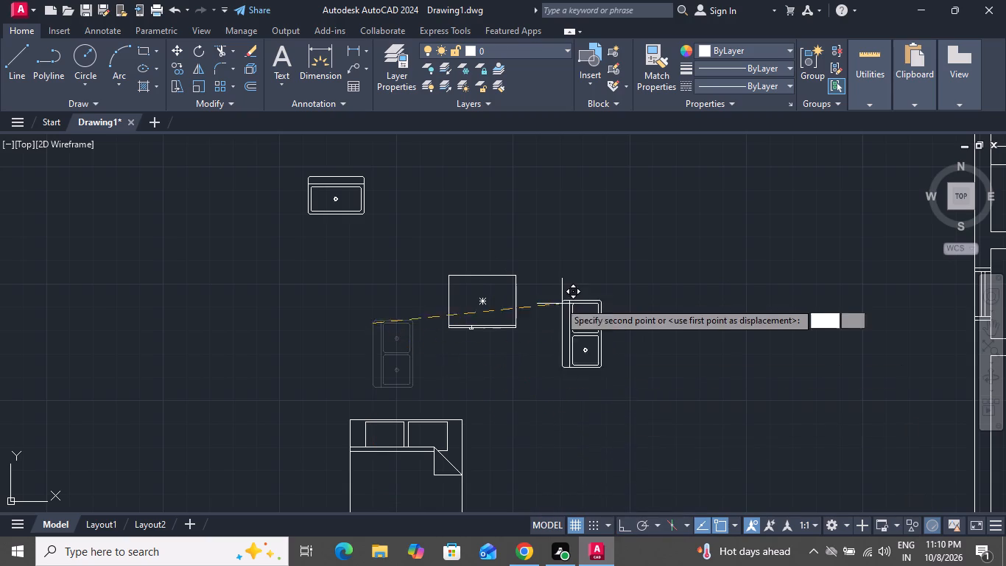
scroll(558, 301, "down", 1)
scroll(717, 338, "up", 3)
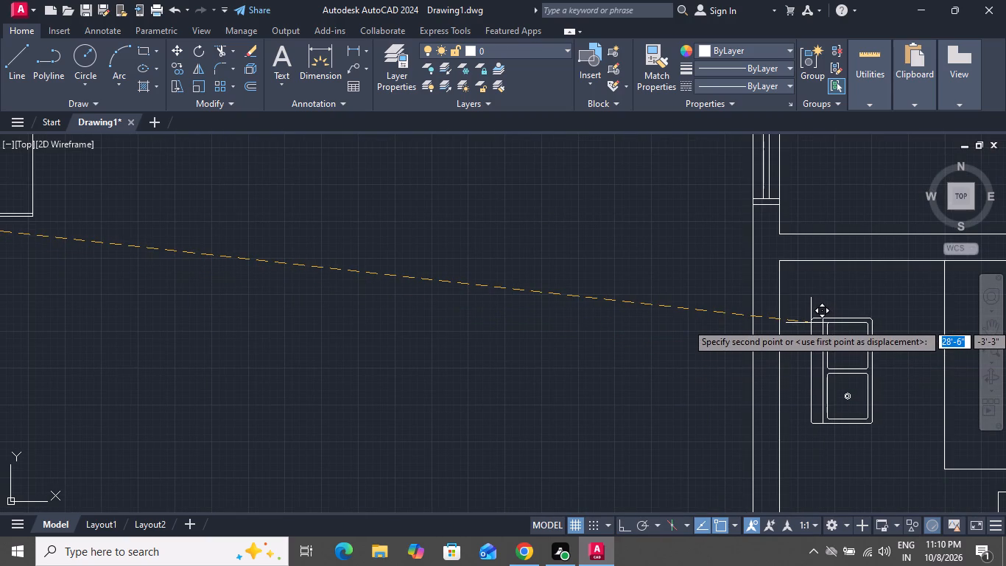
left_click(811, 323)
Delete the long vertical counter line between the double-bowl sink and the lower-left bedroom's label.
scroll(543, 258, "down", 2)
left_click(697, 296)
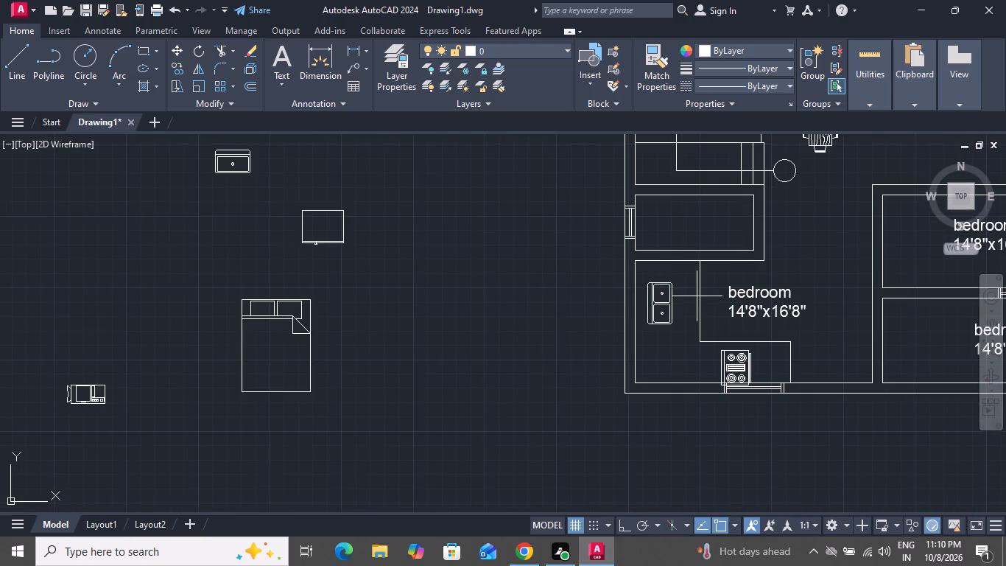
left_click(705, 293)
left_click(697, 314)
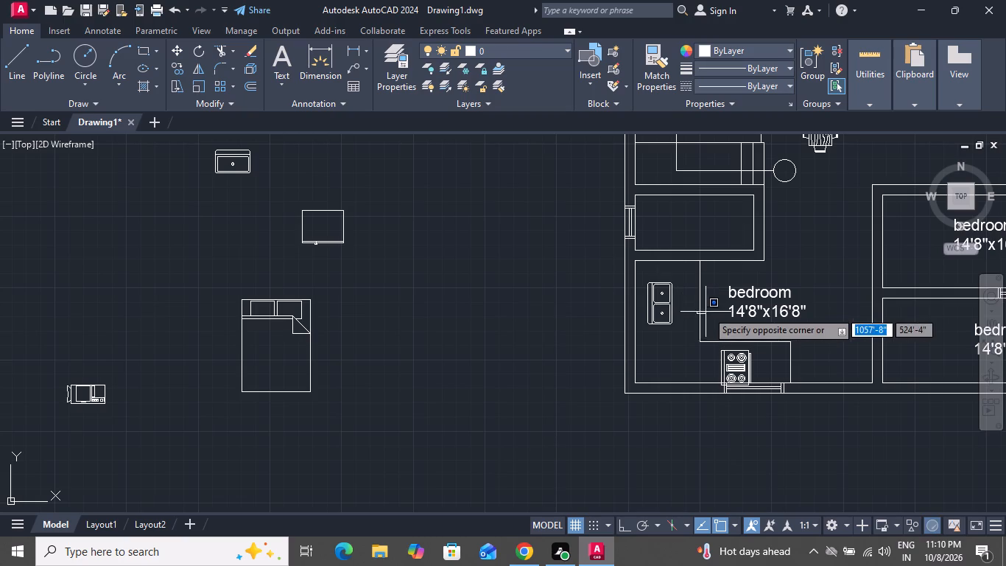
left_click(729, 304)
left_click(714, 313)
left_click(686, 331)
key("Delete")
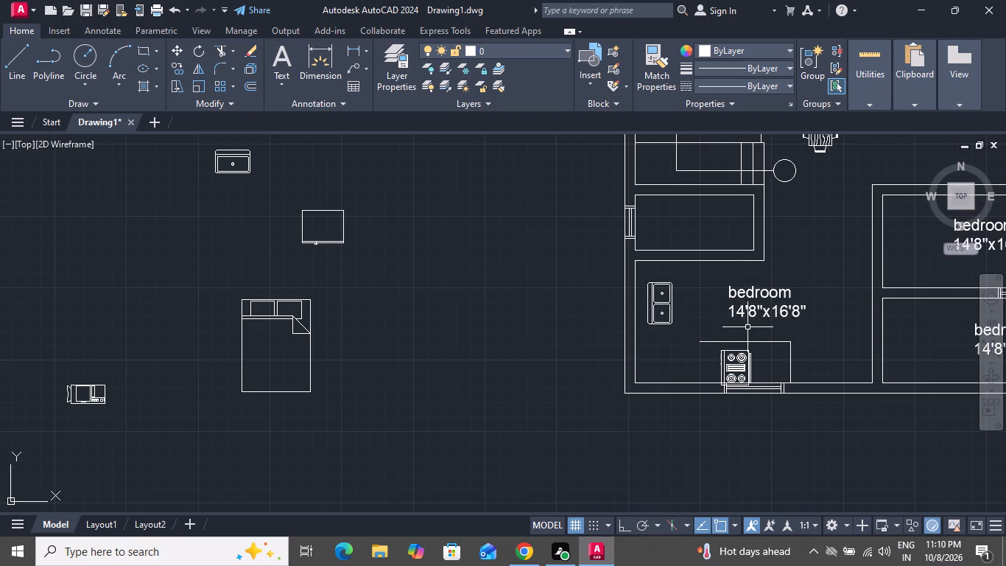
Delete the remaining counter lines above and beside the stove in the lower-left bedroom.
left_click(752, 327)
left_click(775, 354)
left_click(806, 336)
left_click(781, 366)
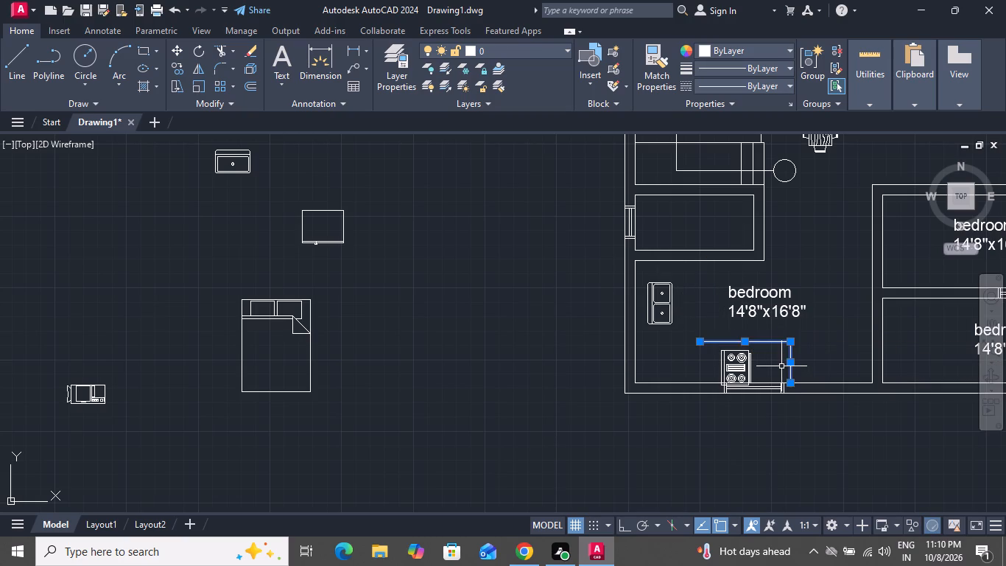
key("Delete")
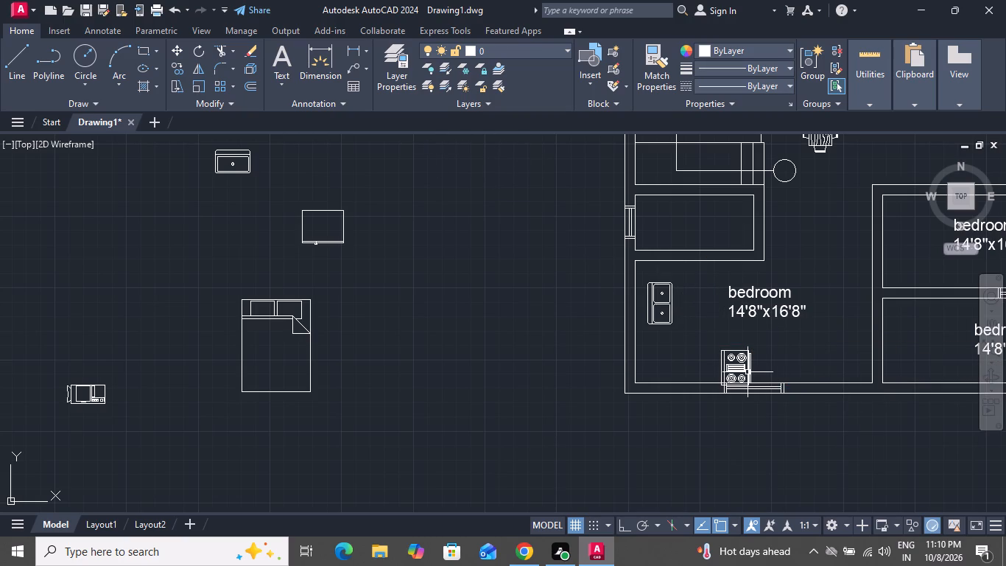
Rotate the lower-left bedroom's stove 90° counterclockwise about its upper-left corner with Ortho on.
left_click(745, 371)
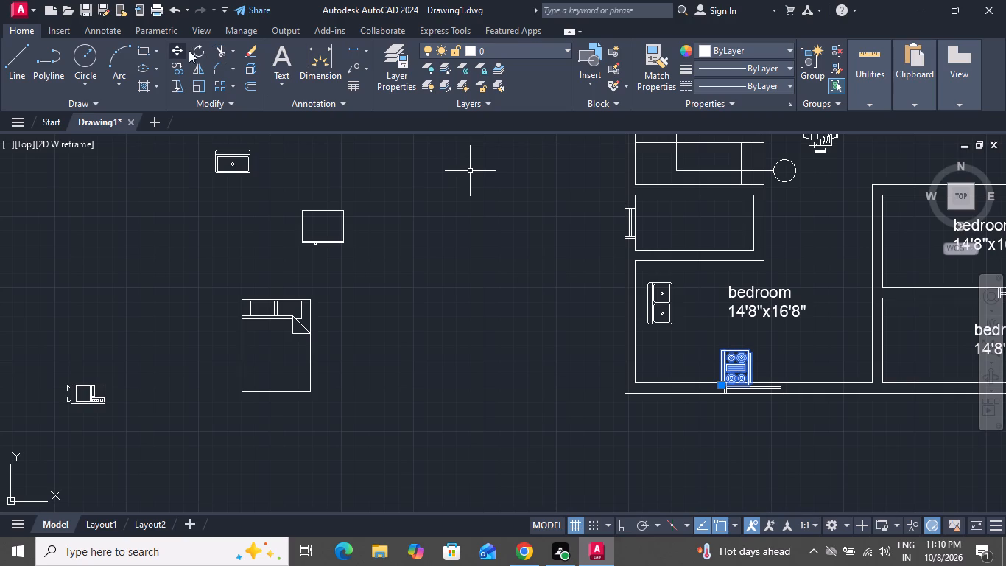
left_click(196, 49)
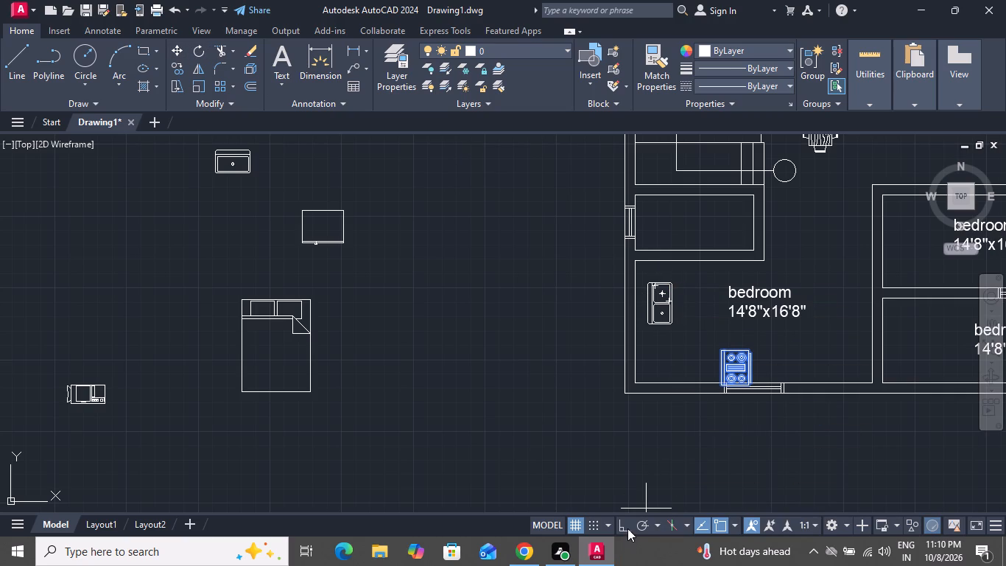
left_click(627, 528)
scroll(740, 343, "up", 3)
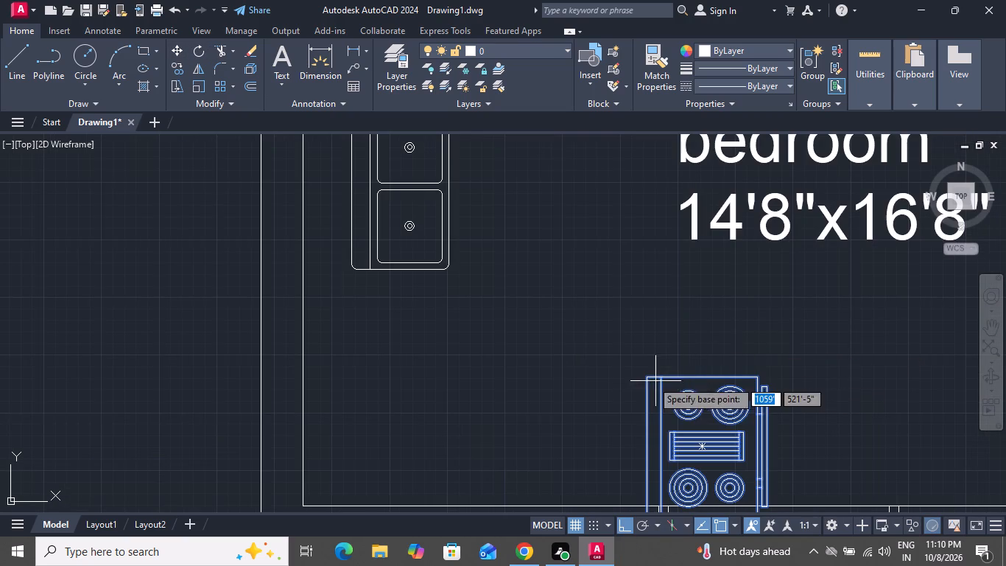
left_click(645, 377)
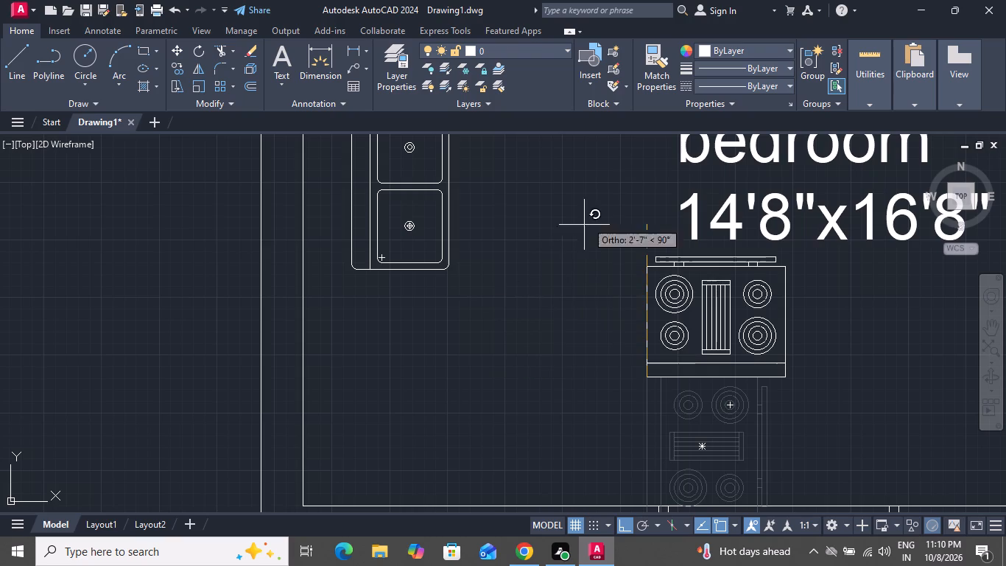
left_click(608, 159)
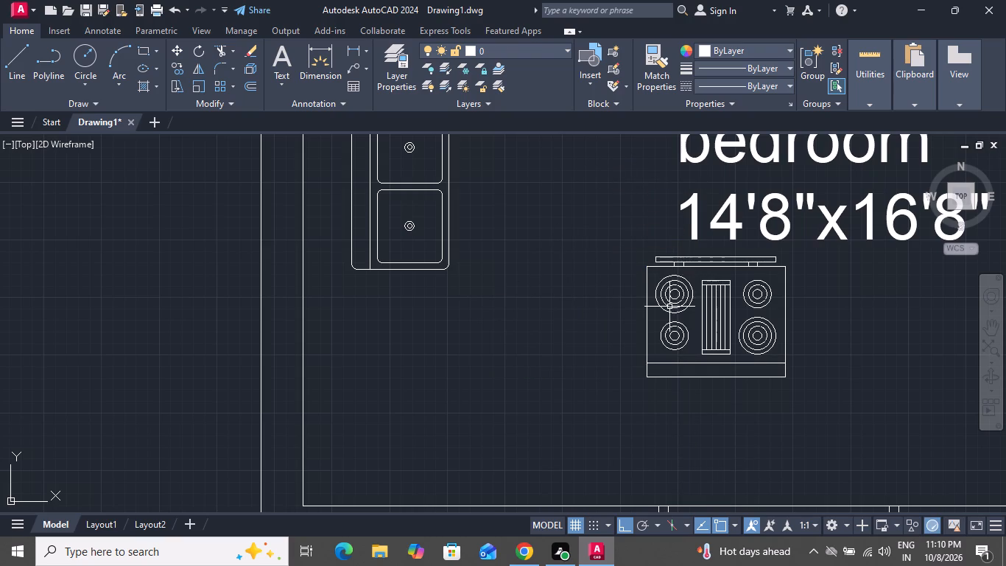
Draw the lower-left bedroom's counter outline: about 6'-2" down from the upper wall, across past the window, and about 2'-7" down to the bottom wall.
scroll(669, 308, "up", 1)
scroll(669, 308, "down", 5)
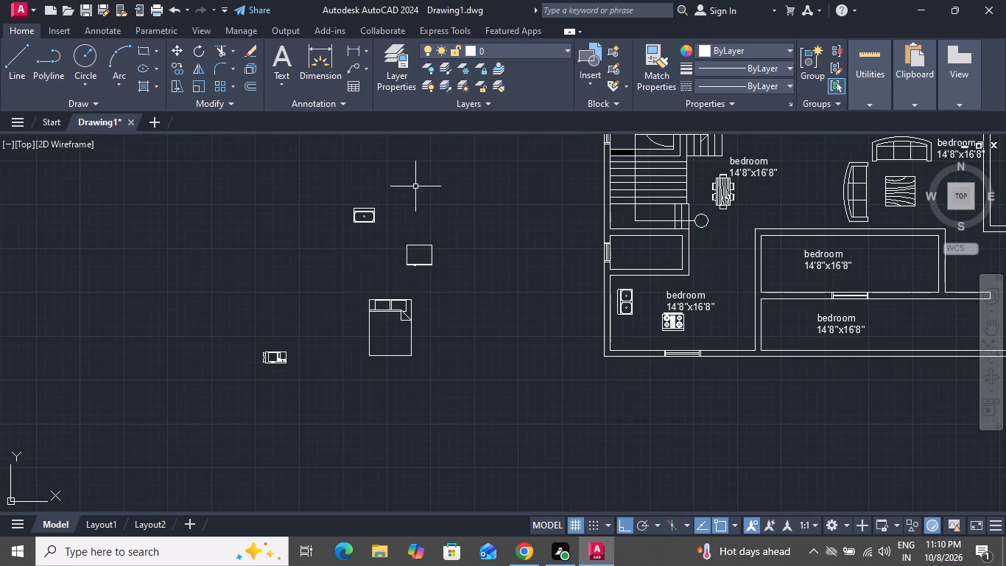
left_click(26, 52)
scroll(358, 334, "down", 1)
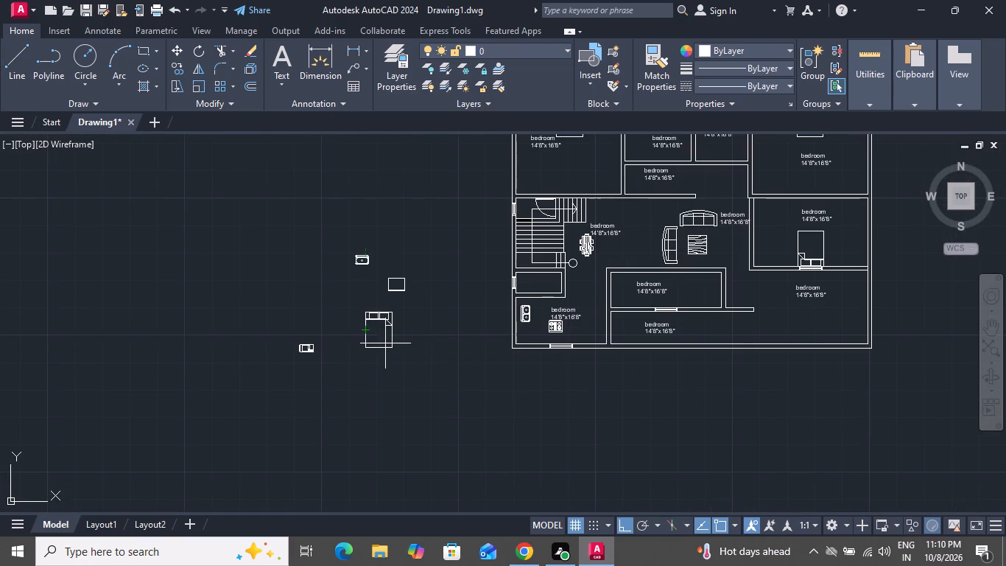
scroll(455, 369, "down", 1)
scroll(511, 331, "up", 2)
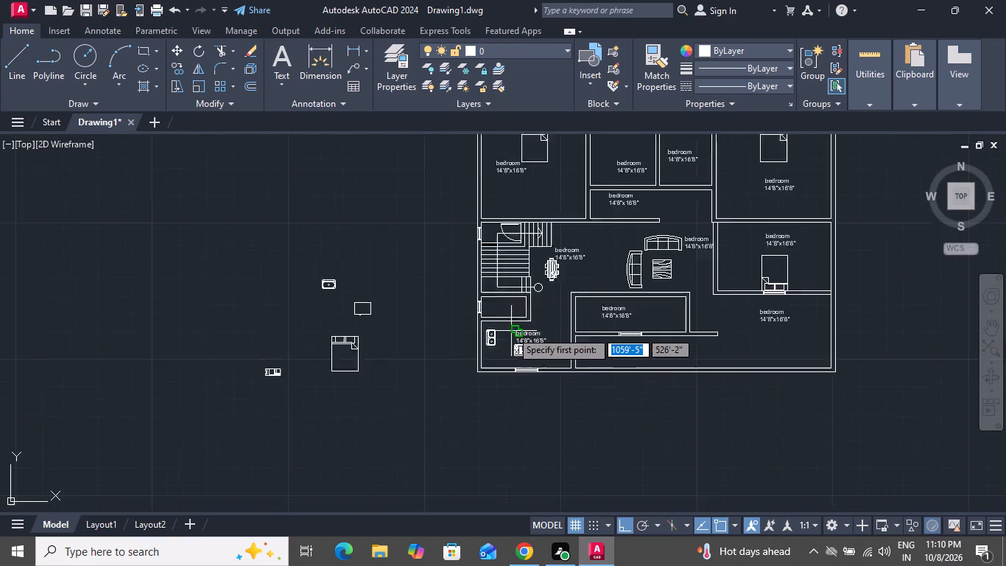
scroll(483, 324, "up", 2)
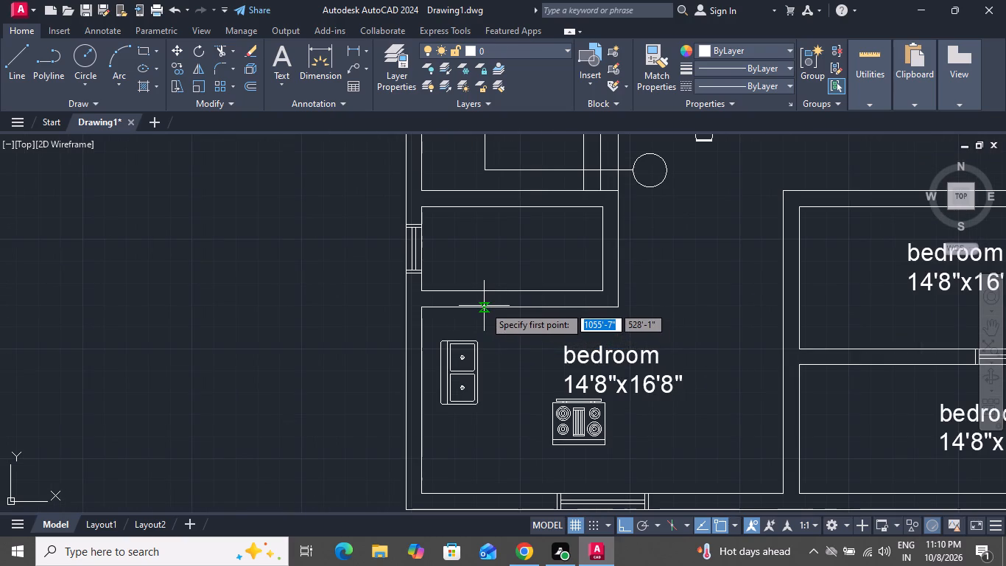
left_click(483, 308)
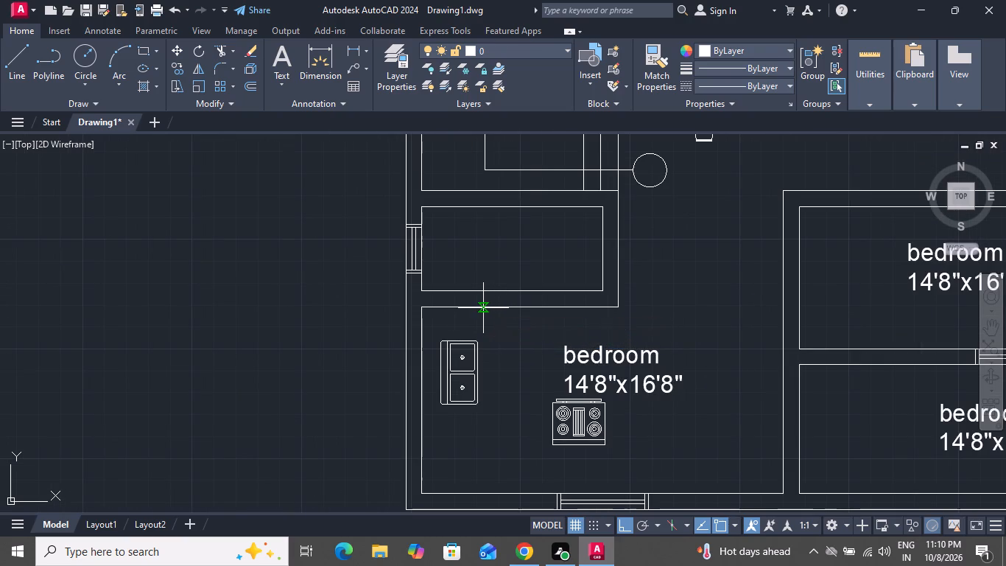
left_click(486, 439)
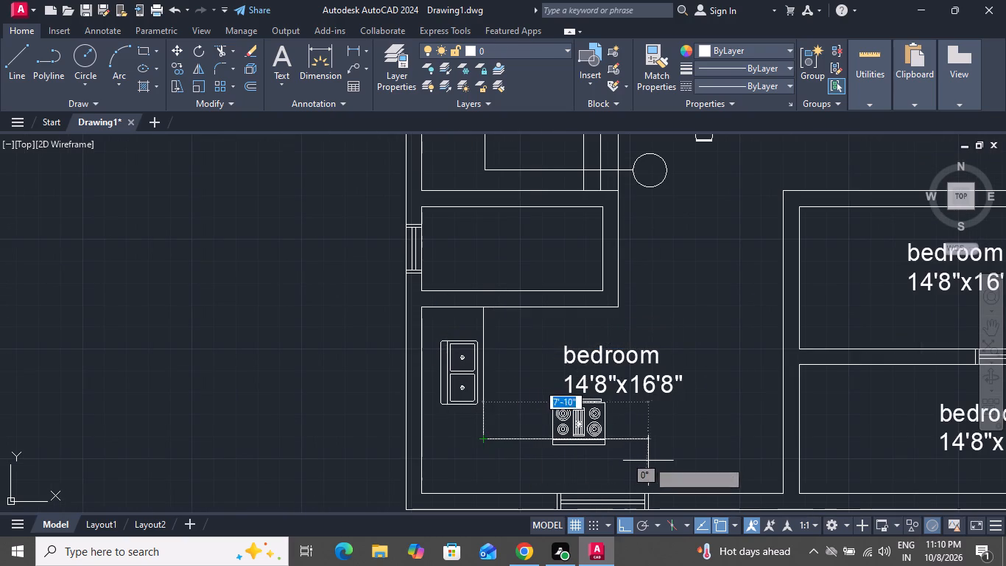
left_click(657, 456)
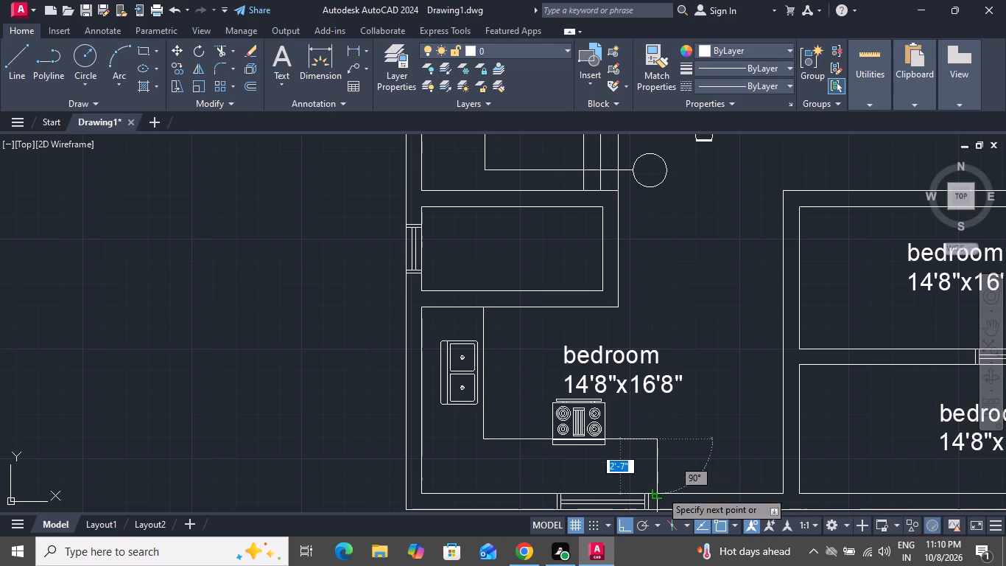
left_click(661, 491)
right_click(661, 490)
left_click(684, 337)
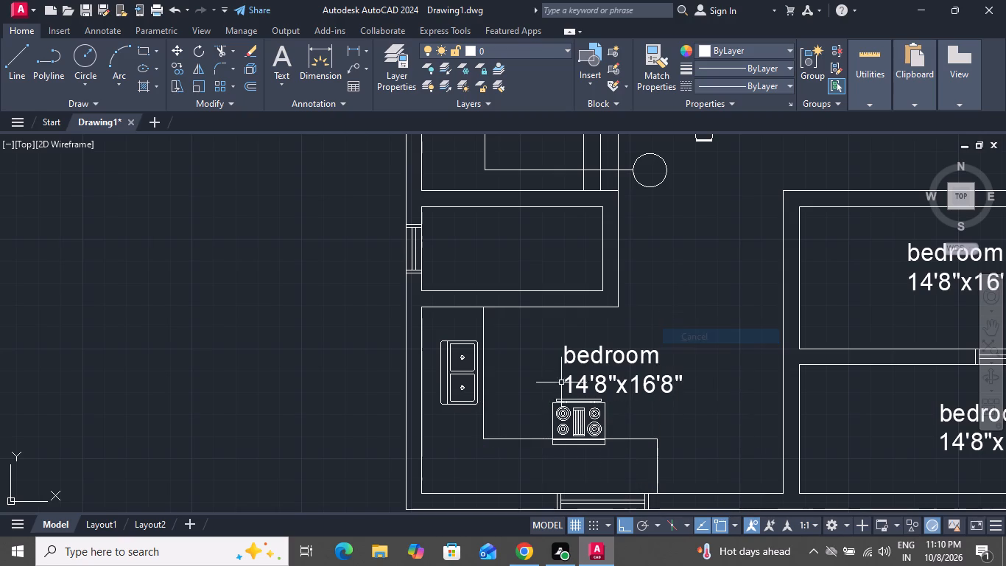
Move the stove with Ortho off from its top midpoint into the lower counter strip, in front of the bottom-wall window.
left_click(557, 407)
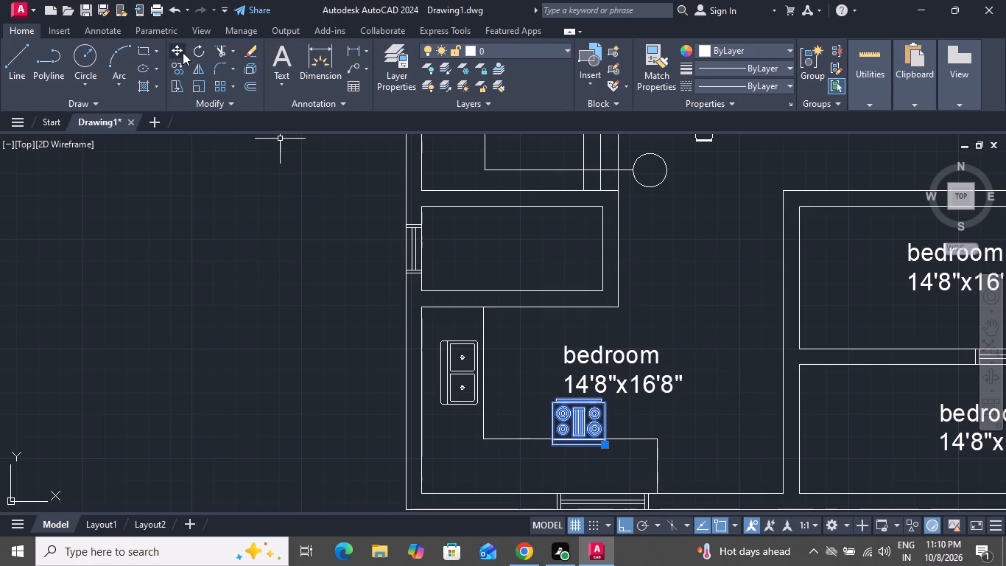
left_click(183, 52)
left_click(622, 525)
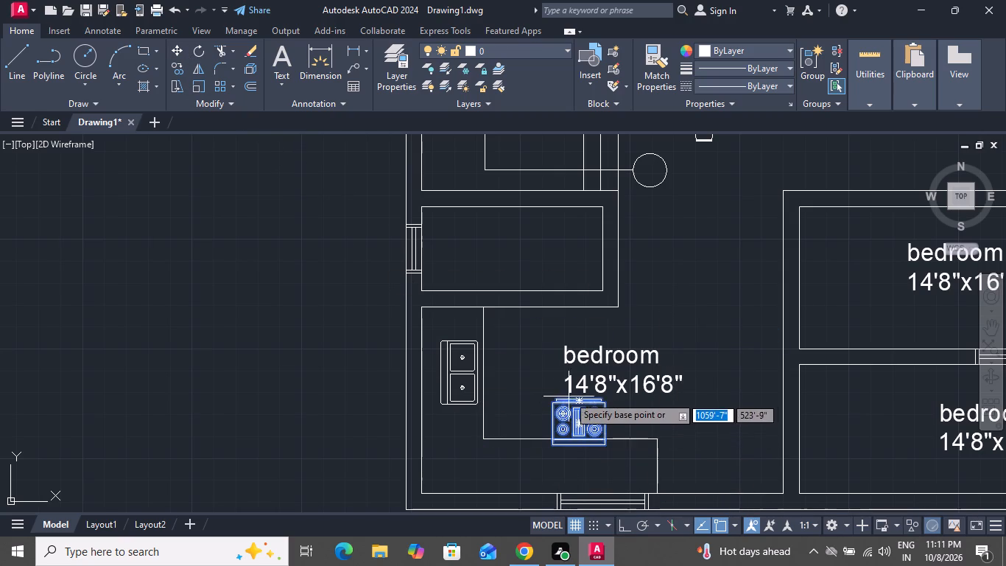
left_click(581, 401)
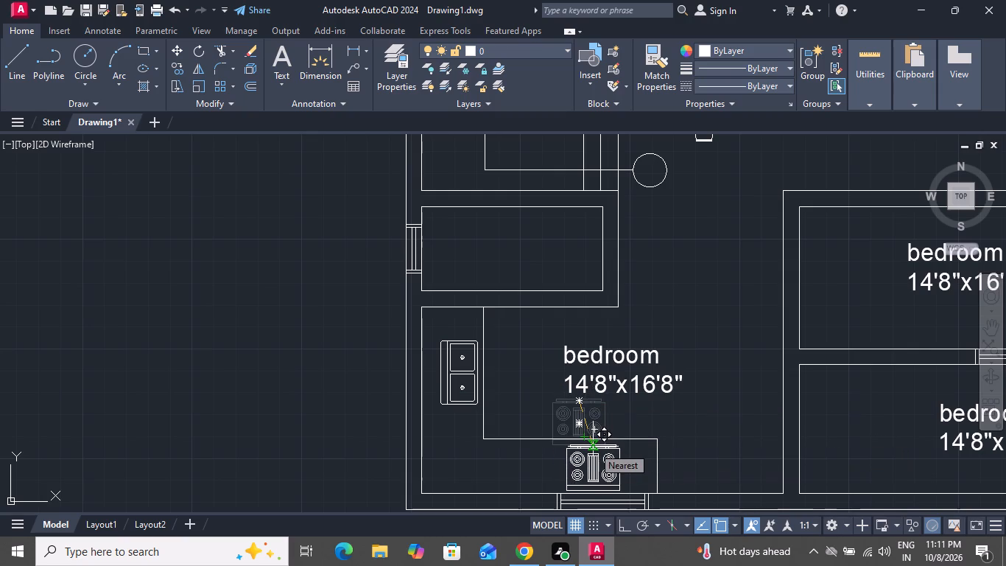
left_click(593, 447)
Move the double-bowl sink by its left edge so it sits against the lower-left bedroom's left wall.
left_click(467, 370)
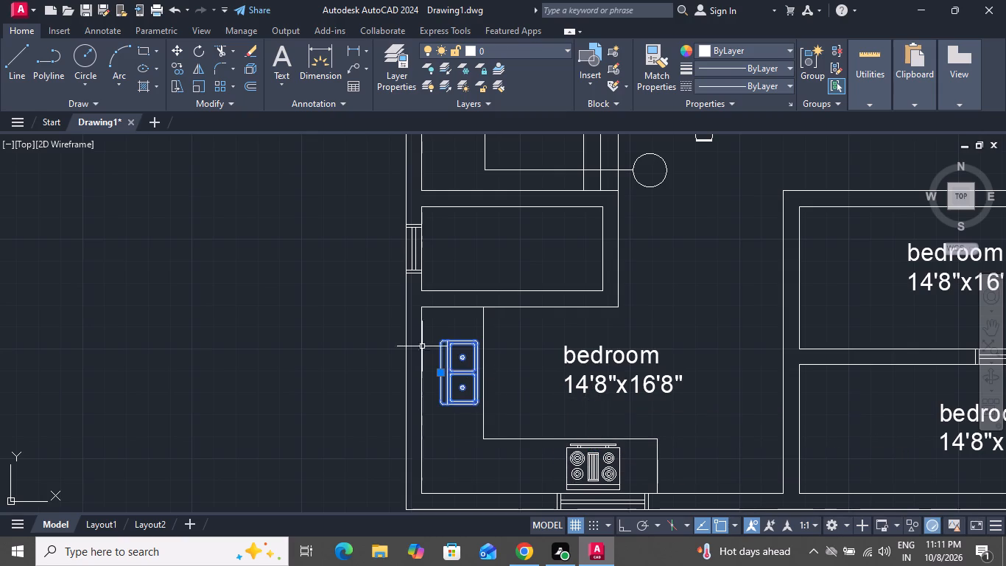
left_click(172, 47)
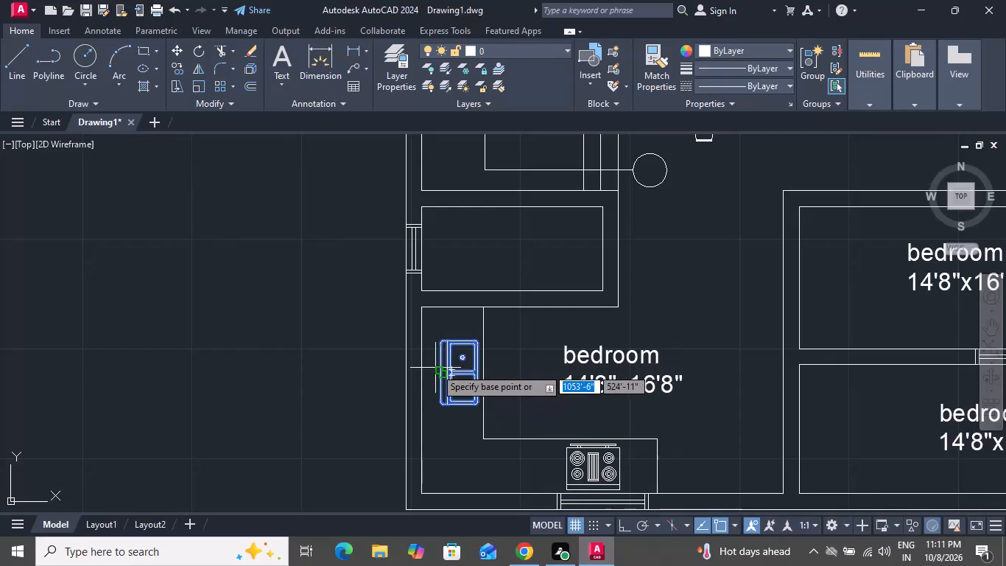
left_click(437, 368)
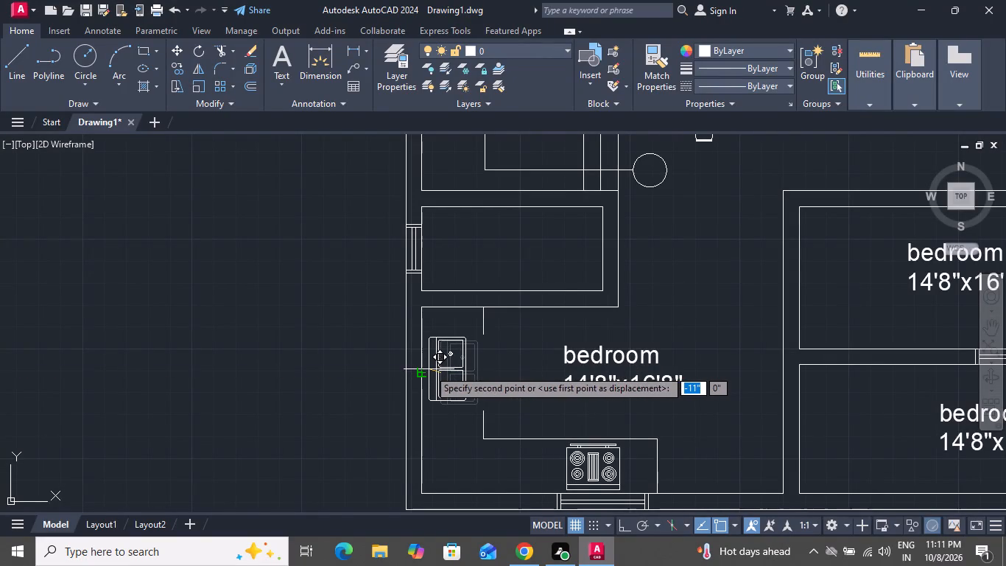
left_click(429, 369)
Move the double-bowl sink about 5" right and 1" down, off the left wall and within the counter strip.
scroll(435, 360, "up", 3)
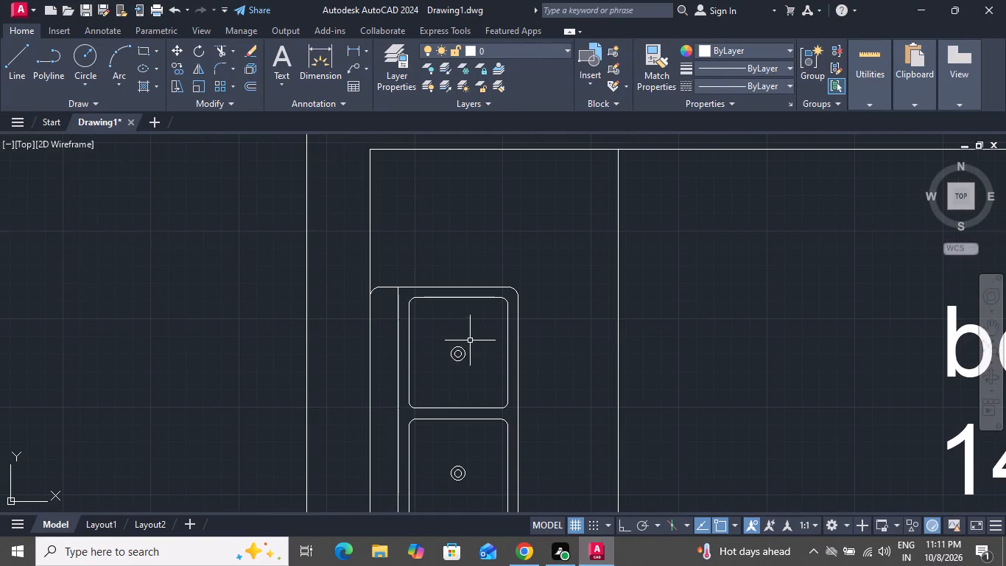
left_click(507, 299)
left_click(176, 46)
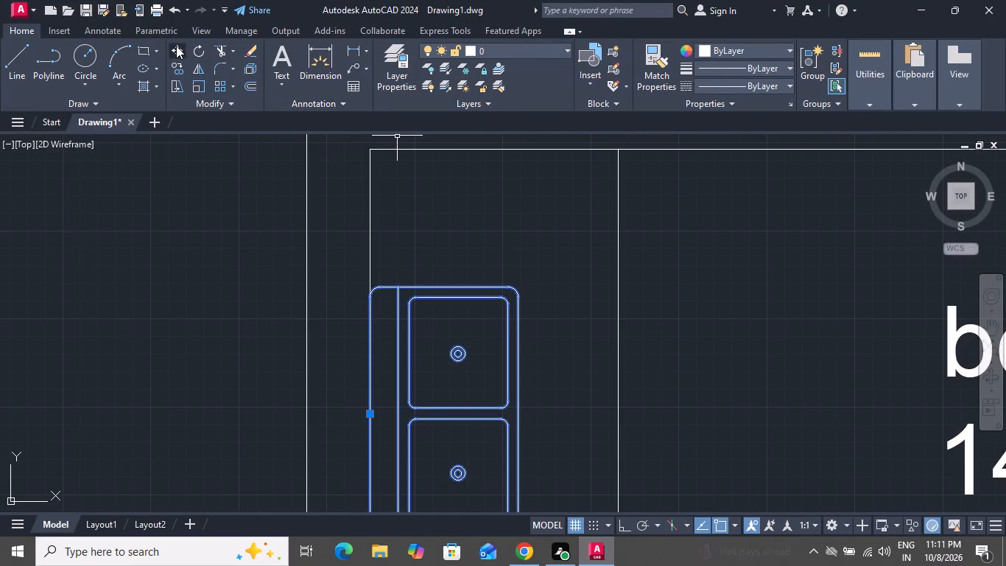
left_click(520, 413)
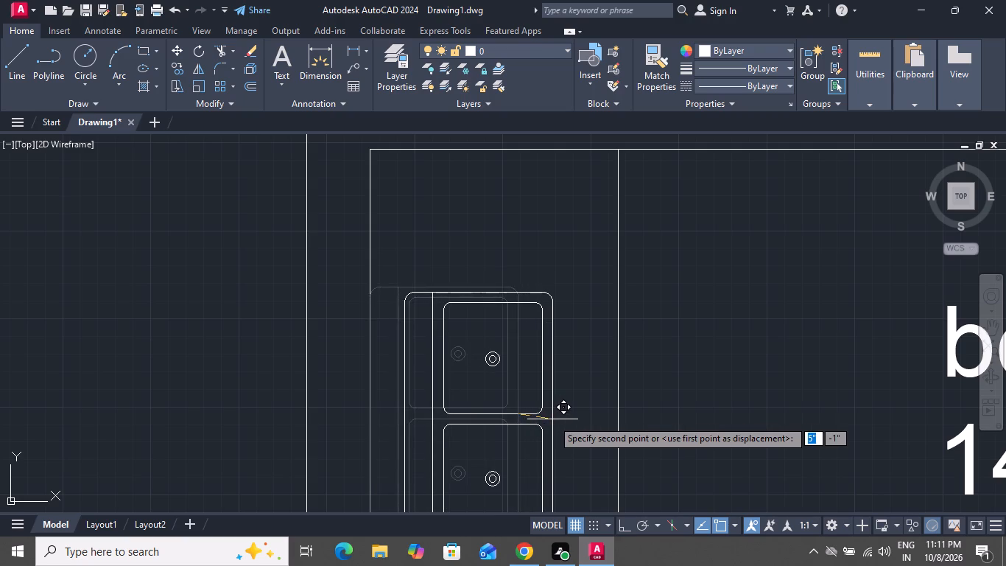
left_click(552, 419)
Draw a short line across the top wall of the upper lower-middle bedroom, near the wall's left end.
scroll(583, 350, "down", 2)
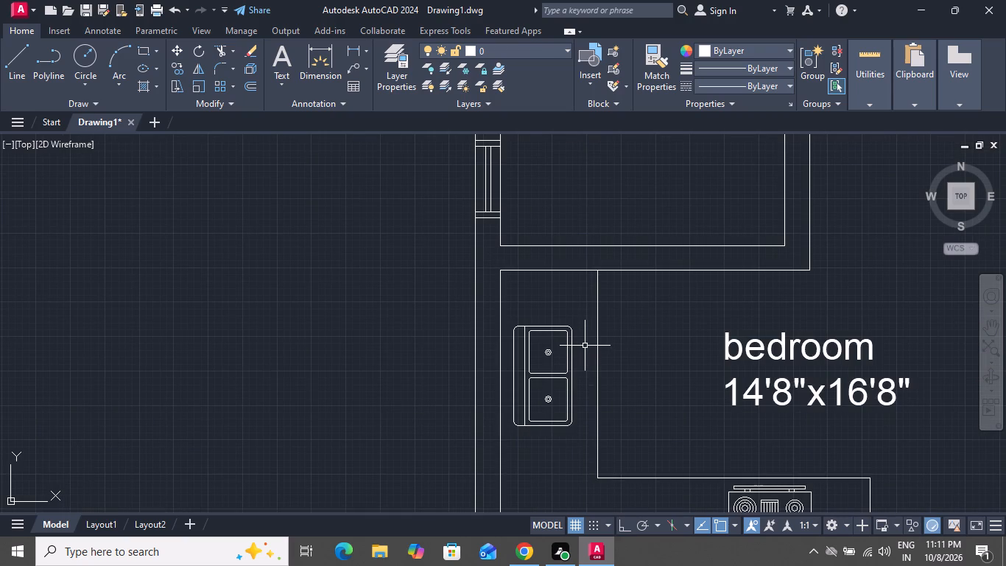
scroll(590, 382, "down", 1)
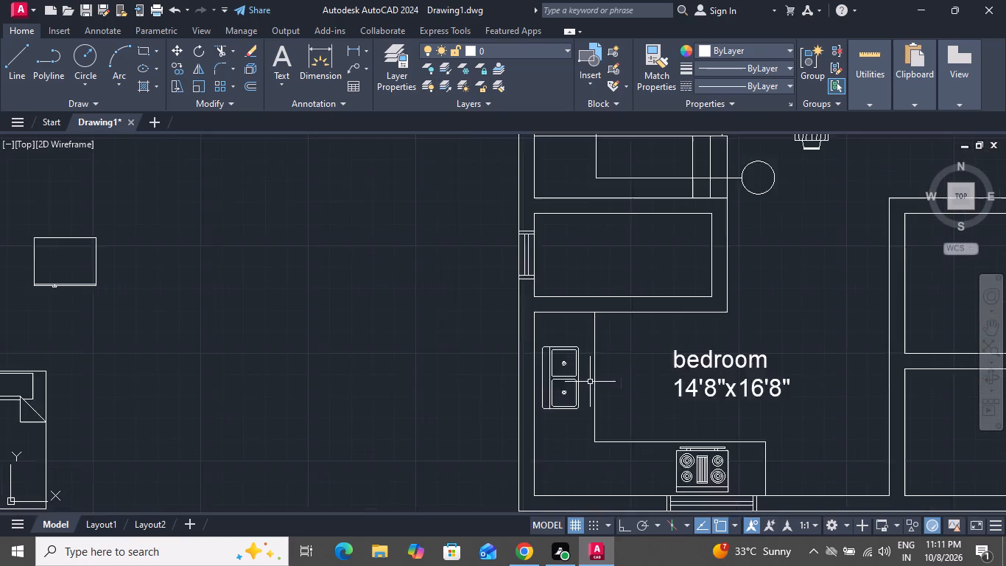
scroll(590, 382, "up", 1)
scroll(616, 380, "down", 2)
scroll(664, 326, "down", 1)
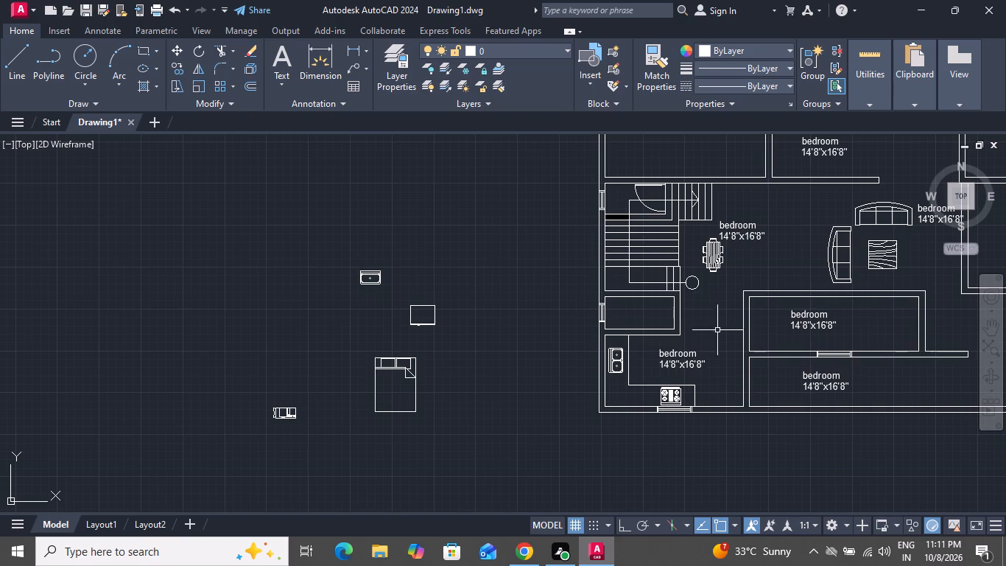
scroll(910, 301, "up", 1)
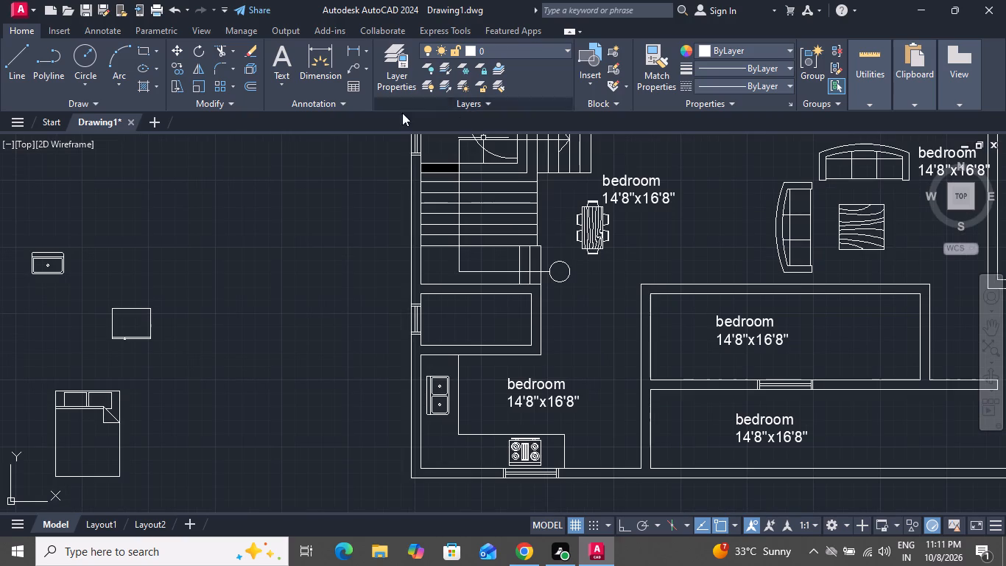
left_click(31, 54)
scroll(683, 292, "up", 2)
scroll(684, 292, "down", 1)
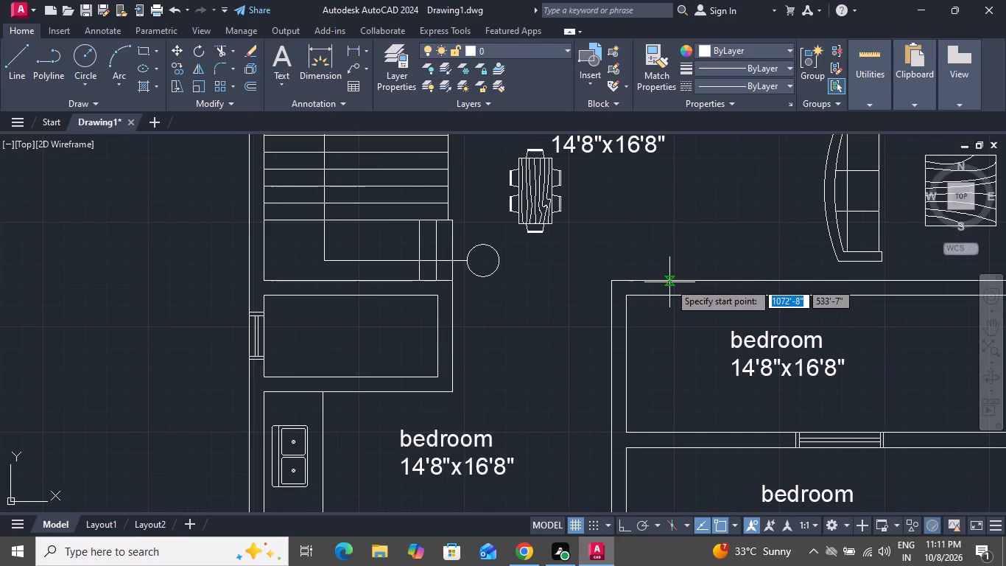
left_click(670, 281)
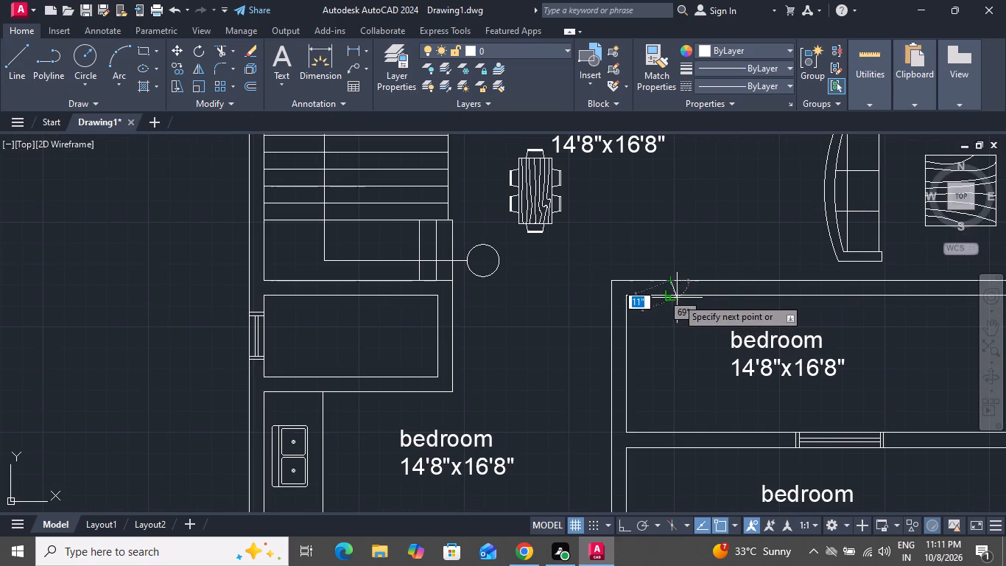
left_click(672, 298)
right_click(672, 298)
left_click(688, 318)
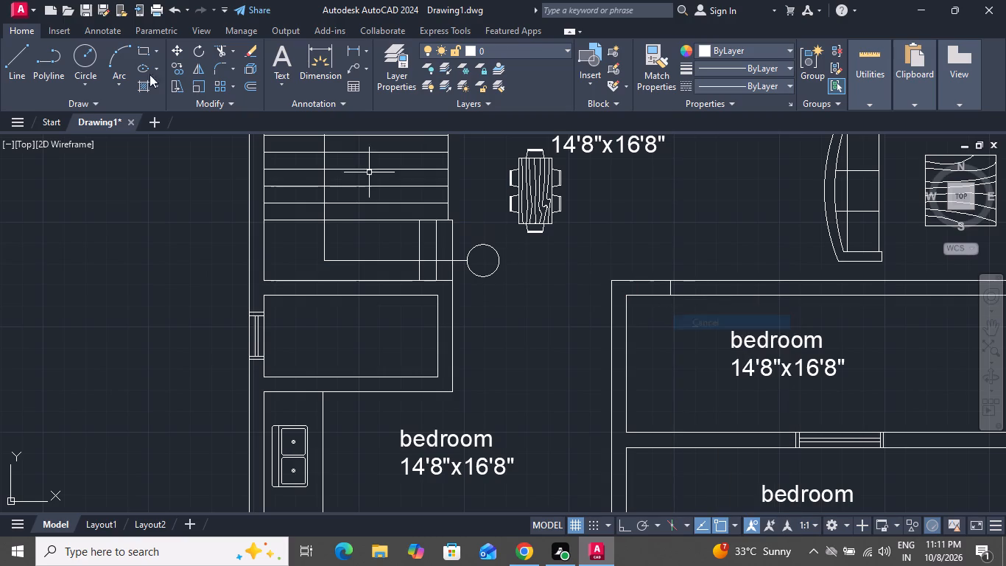
Draw a second short line across the top wall of the upper lower-middle bedroom, marking the opening's other side.
left_click(29, 60)
scroll(376, 275, "down", 2)
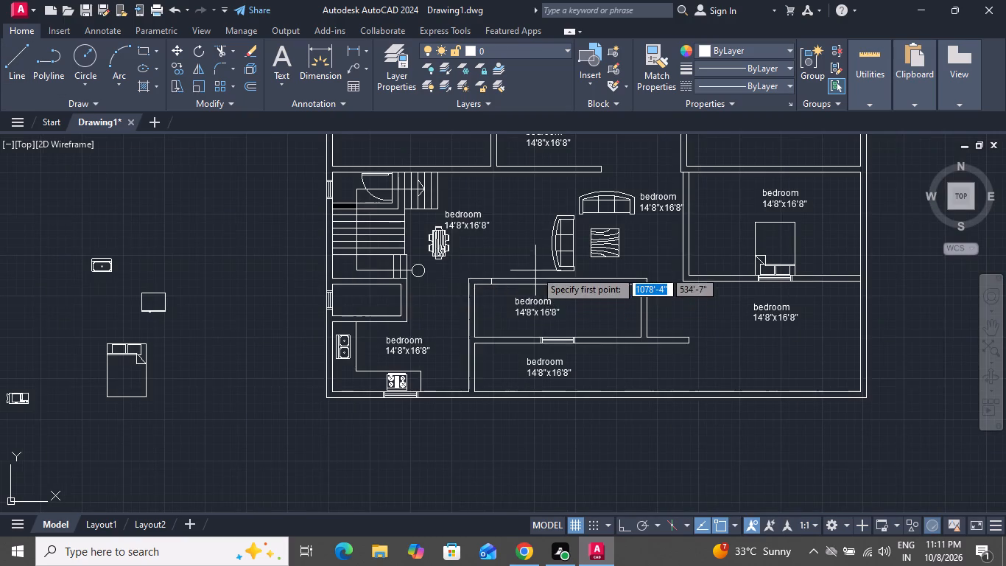
scroll(535, 270, "up", 2)
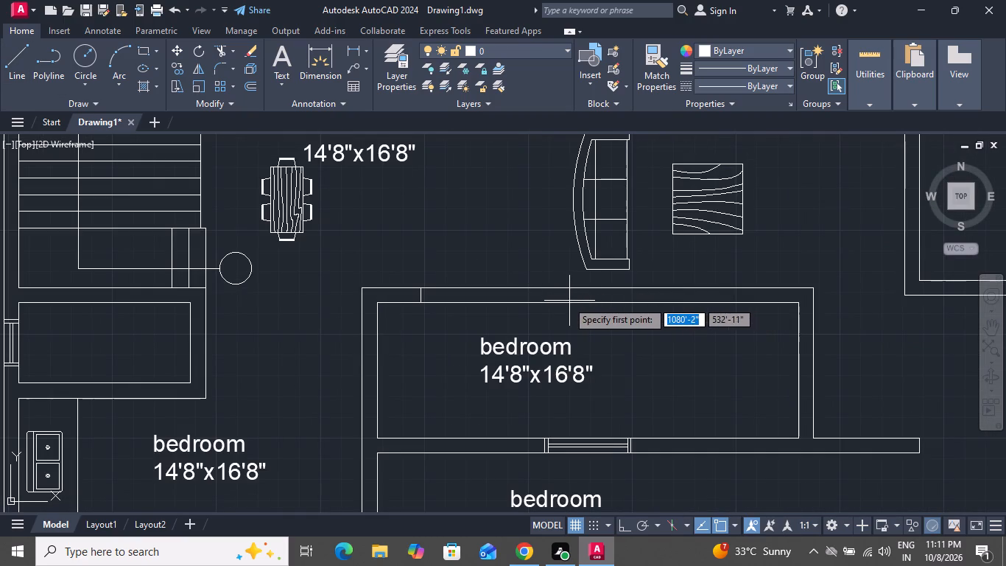
scroll(527, 287, "up", 1)
left_click(546, 287)
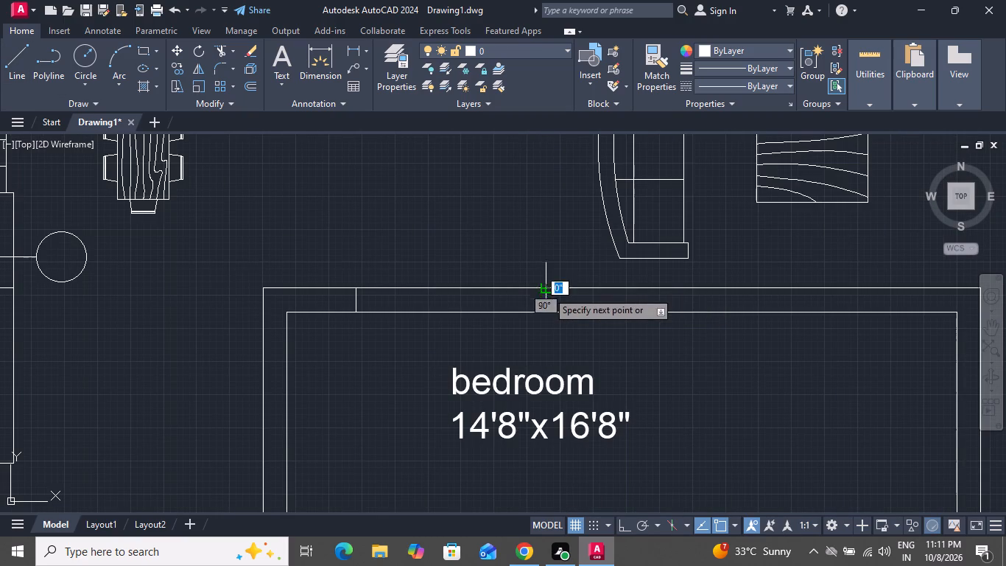
left_click(547, 309)
right_click(547, 309)
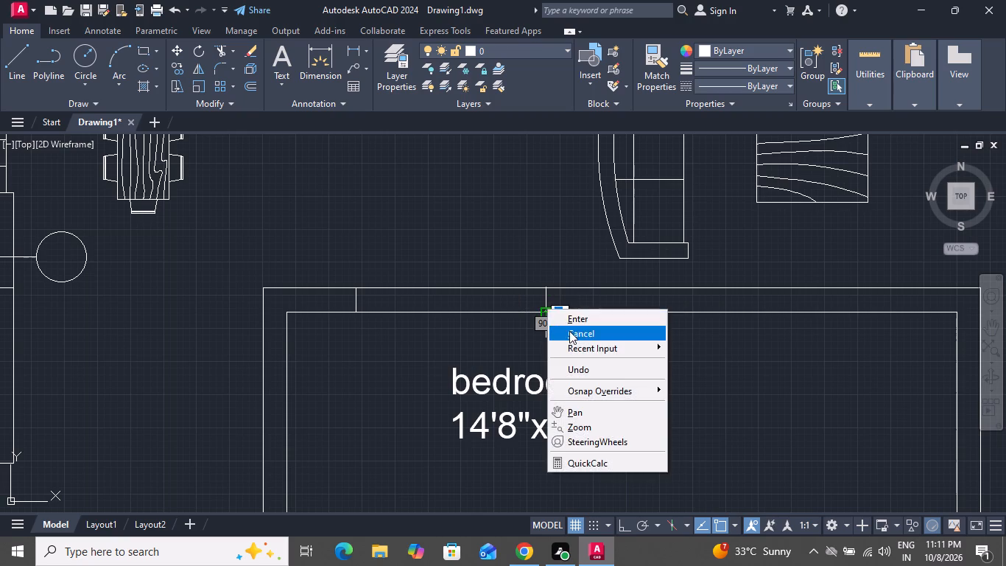
left_click(569, 331)
Trim both wall lines between the two short lines to open a doorway in the bedroom's top wall.
type("tr")
key("space")
key("space")
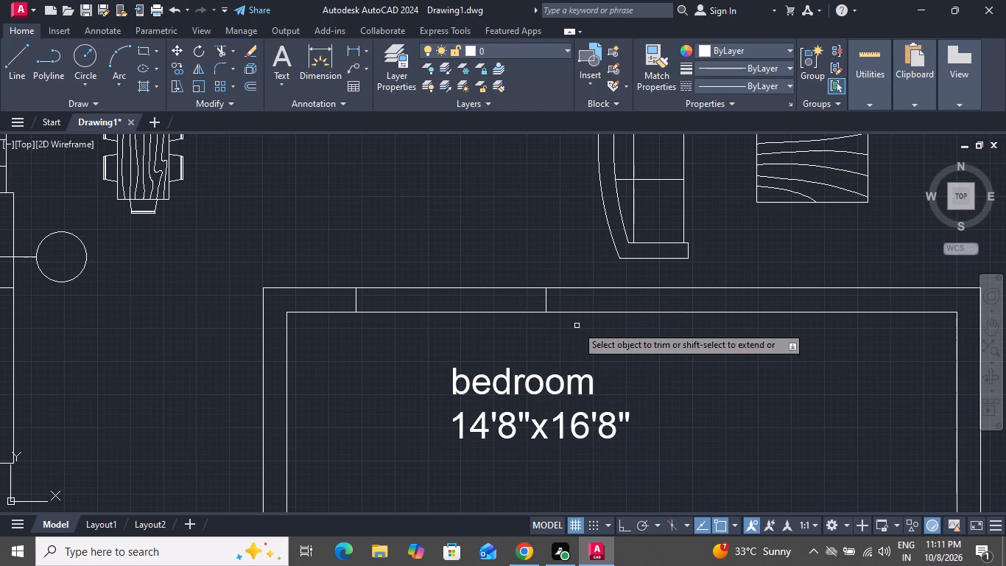
left_click(483, 242)
left_click(492, 329)
right_click(489, 324)
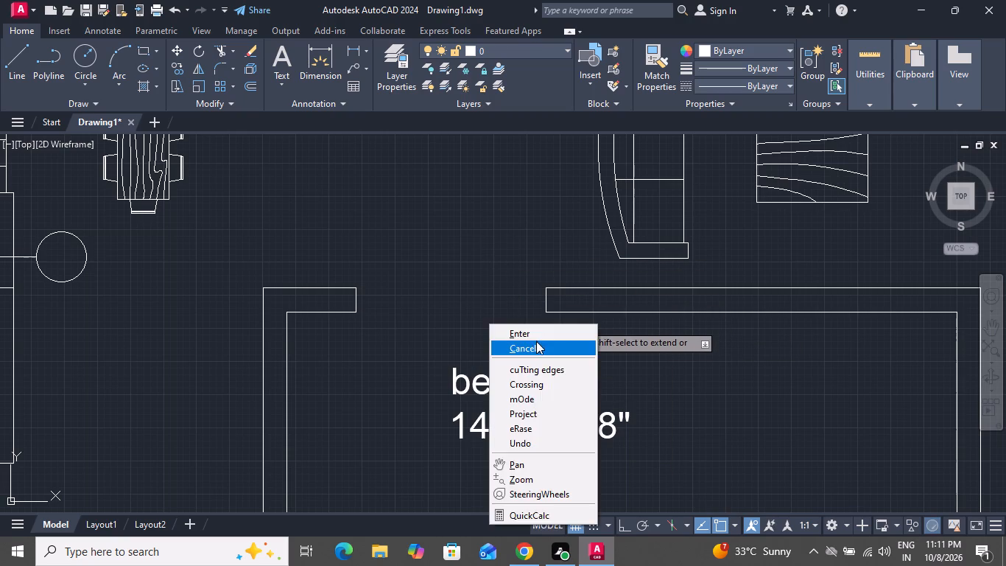
left_click(535, 346)
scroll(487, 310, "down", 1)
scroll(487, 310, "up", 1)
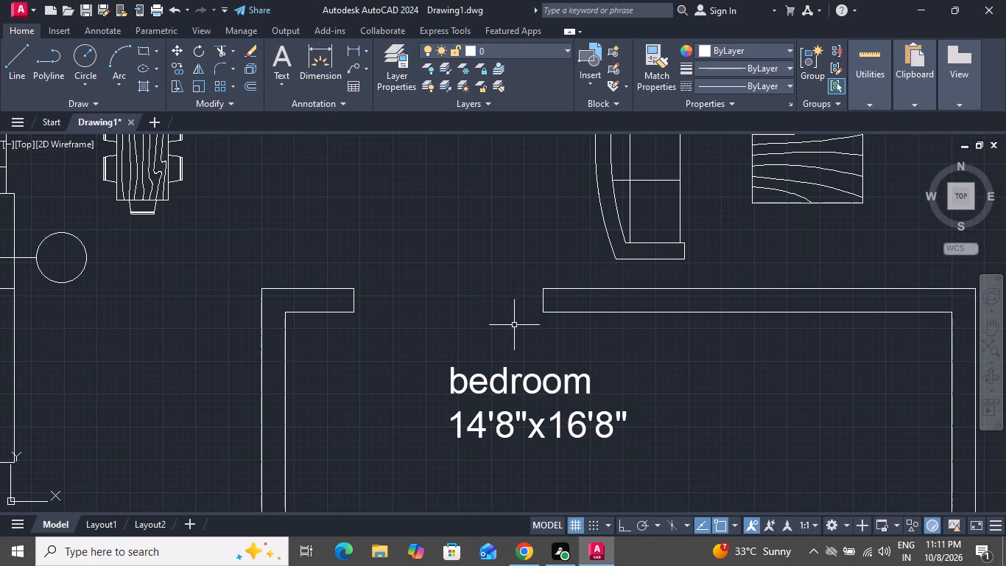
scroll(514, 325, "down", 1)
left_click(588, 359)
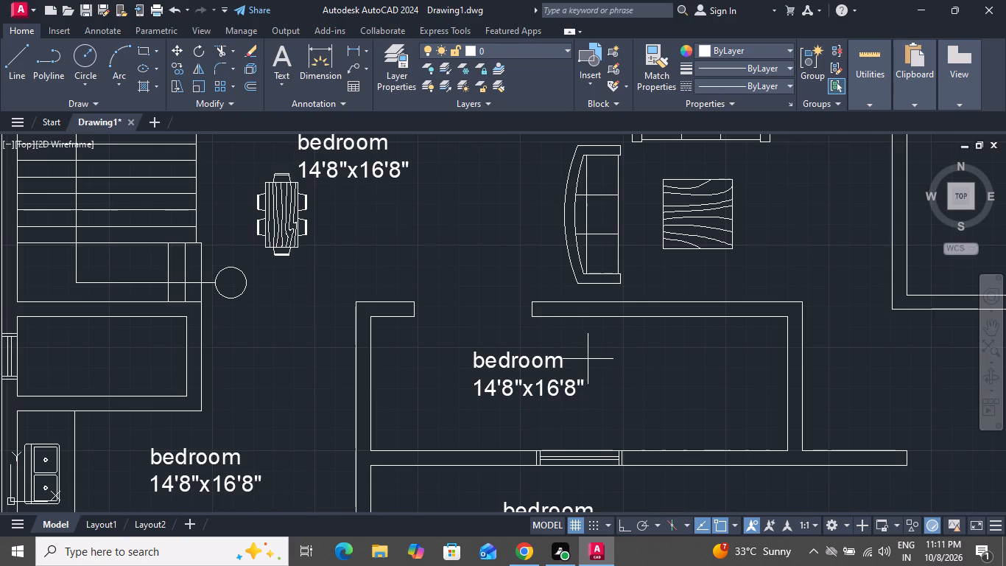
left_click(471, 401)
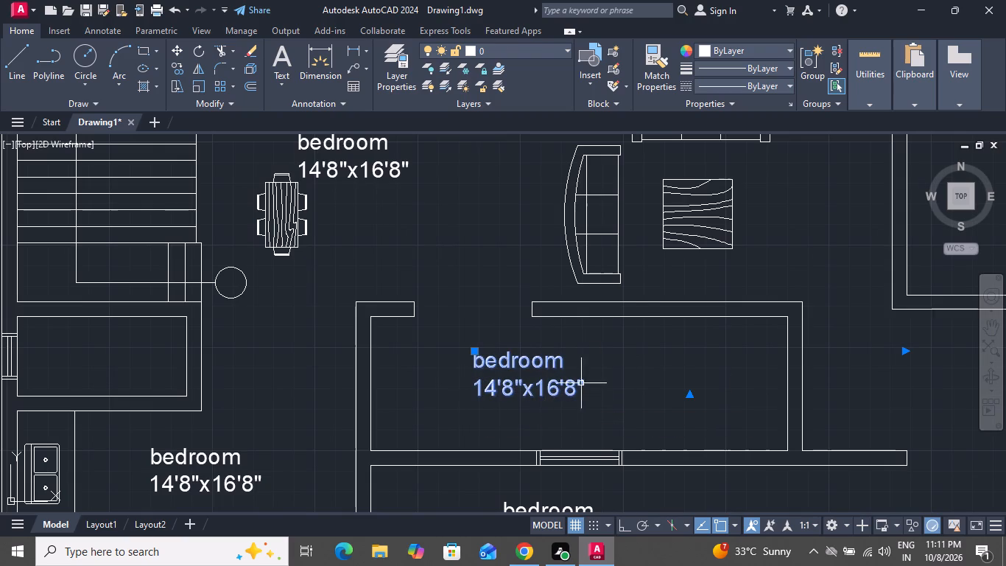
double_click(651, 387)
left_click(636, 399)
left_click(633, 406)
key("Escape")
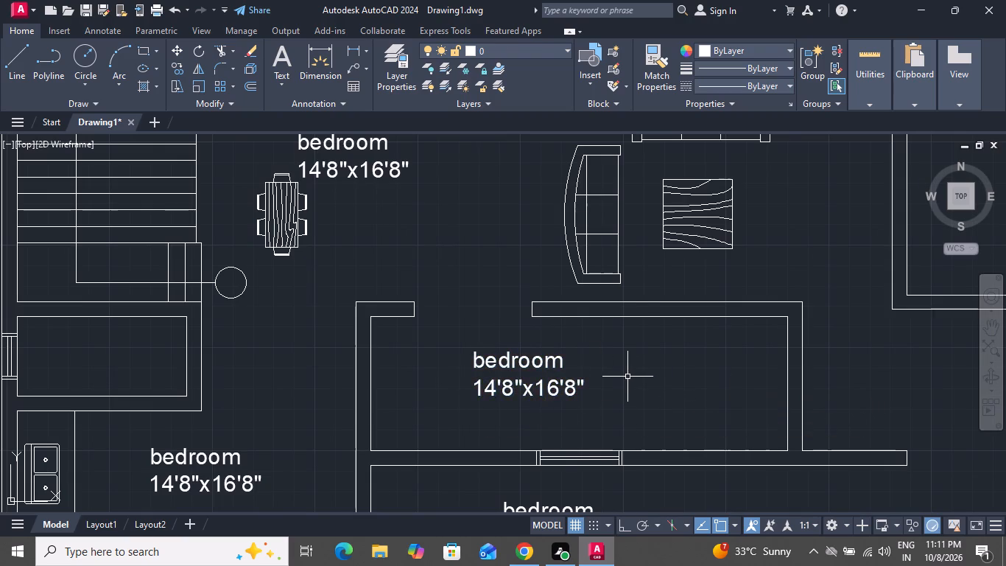
Move the window in the wall between the two lower-middle bedrooms about 3' to the right along that wall.
scroll(626, 332, "down", 1)
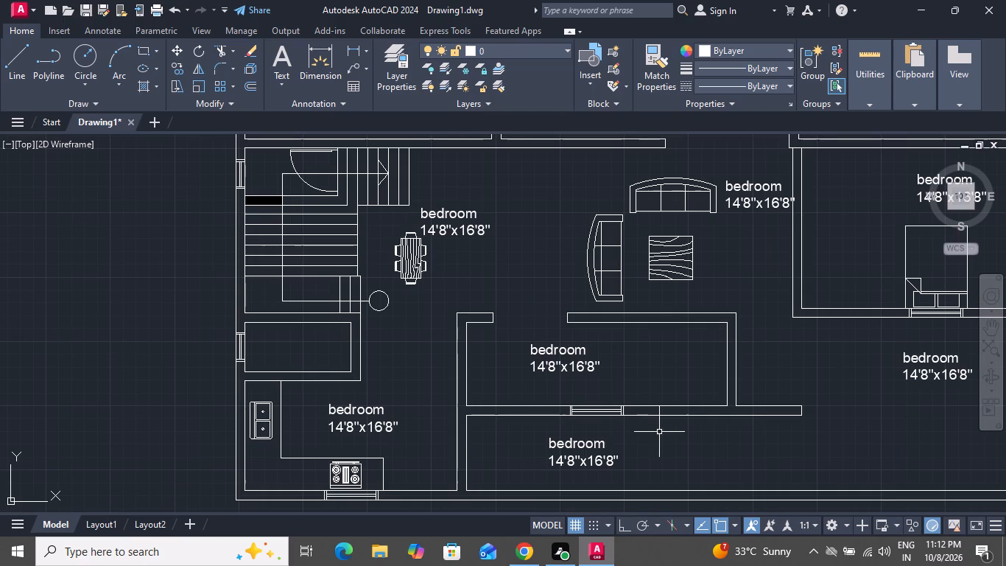
scroll(661, 433, "up", 2)
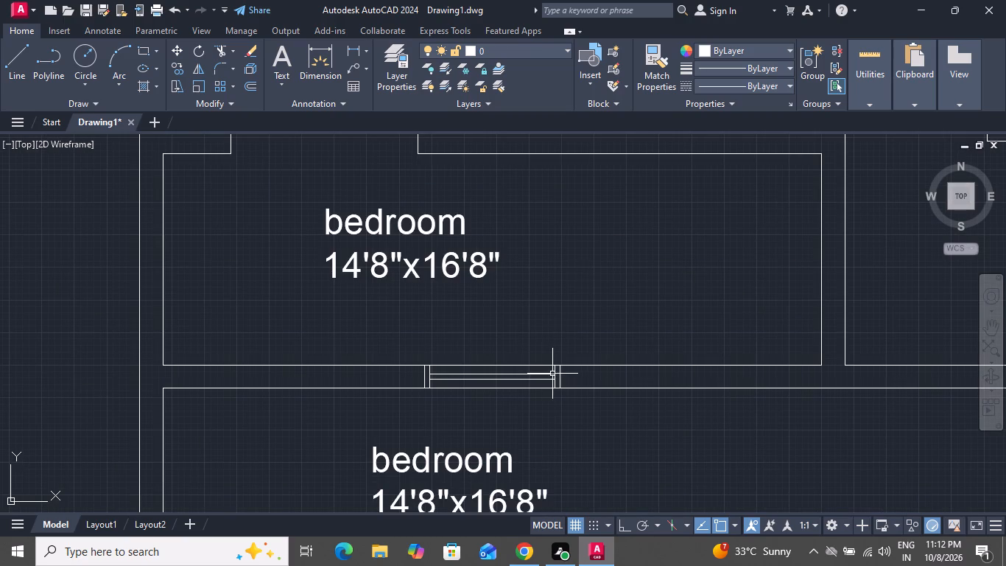
scroll(557, 377, "up", 2)
left_click(580, 368)
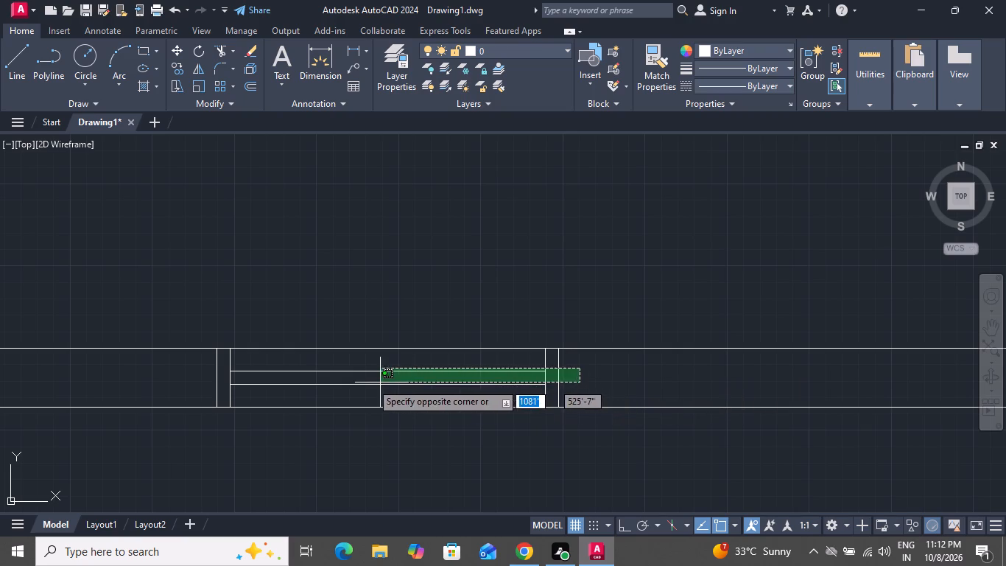
left_click(190, 391)
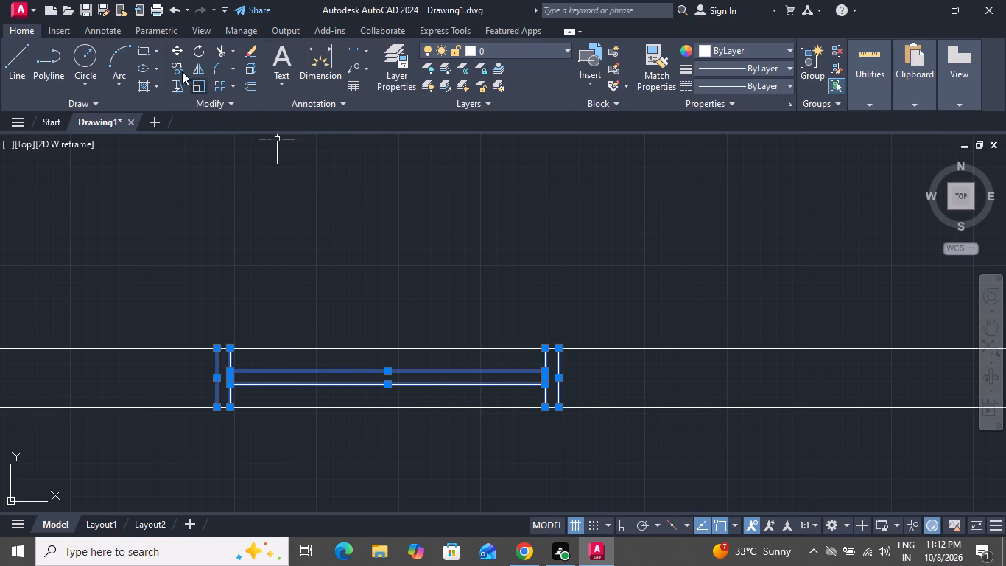
left_click(180, 52)
left_click(209, 348)
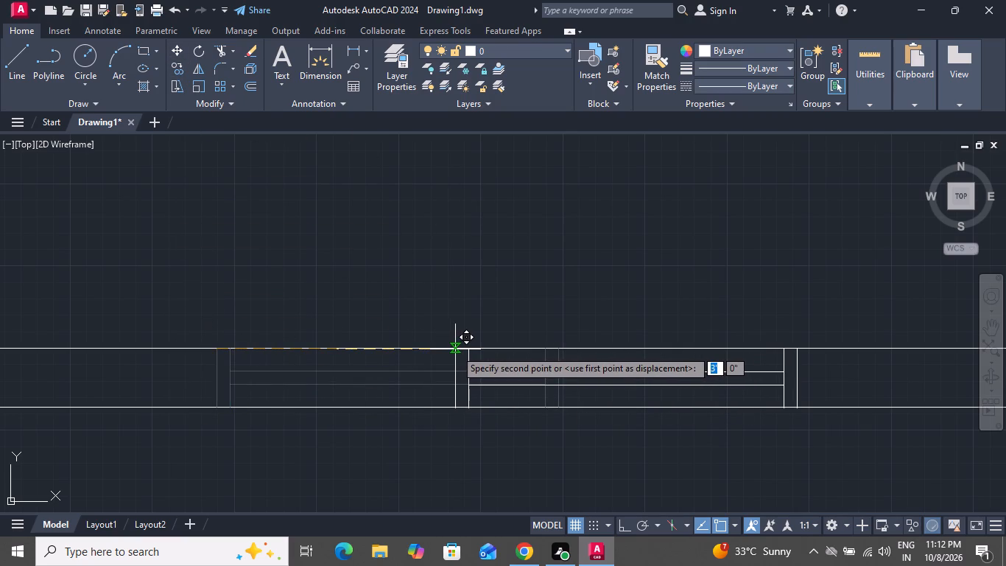
left_click(456, 349)
Insert a Door - Imperial block from the architectural tool palette in the hall above the dining table.
scroll(401, 423, "down", 1)
scroll(401, 423, "up", 1)
scroll(402, 423, "down", 3)
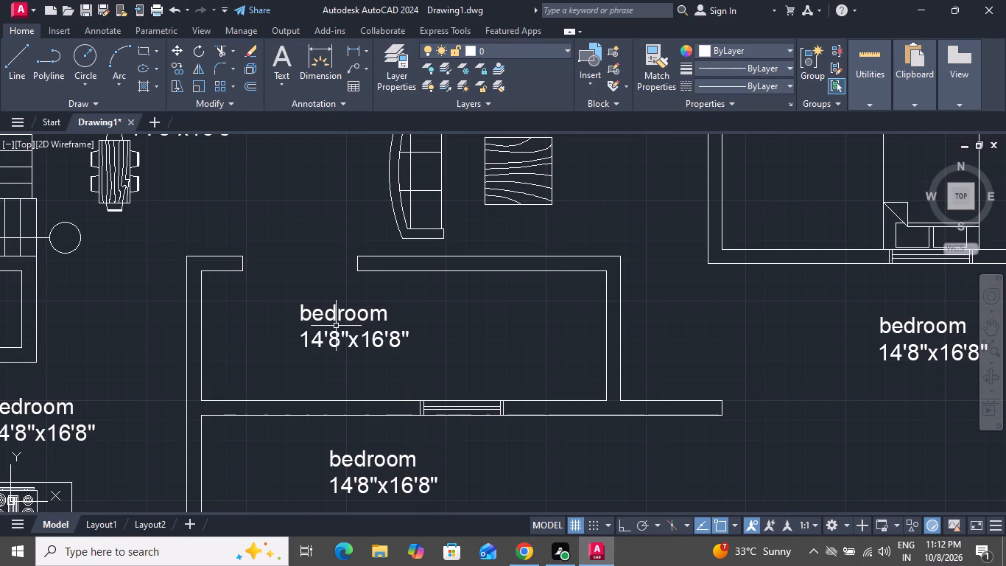
scroll(365, 370, "up", 1)
scroll(369, 371, "down", 3)
scroll(420, 314, "down", 1)
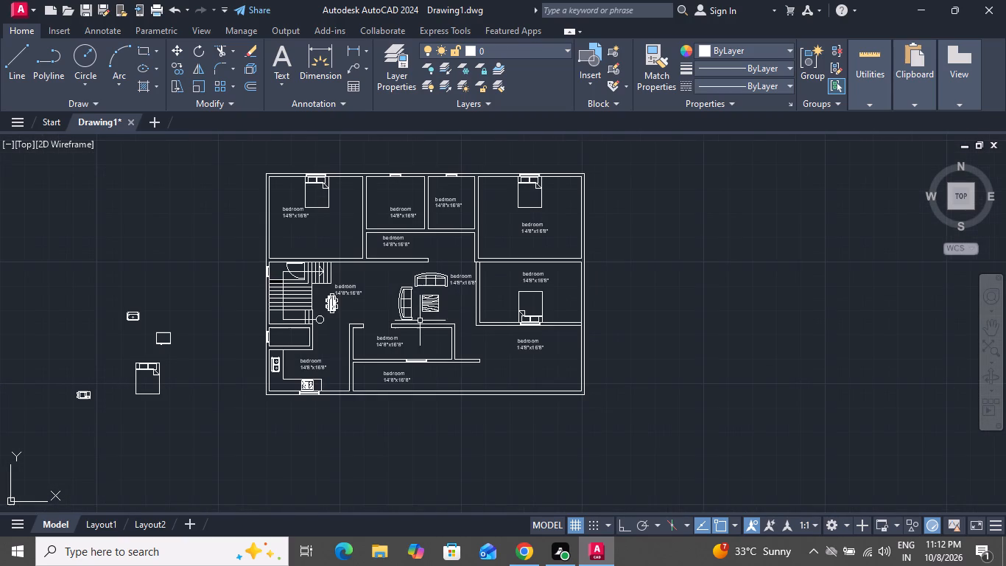
scroll(382, 246, "up", 1)
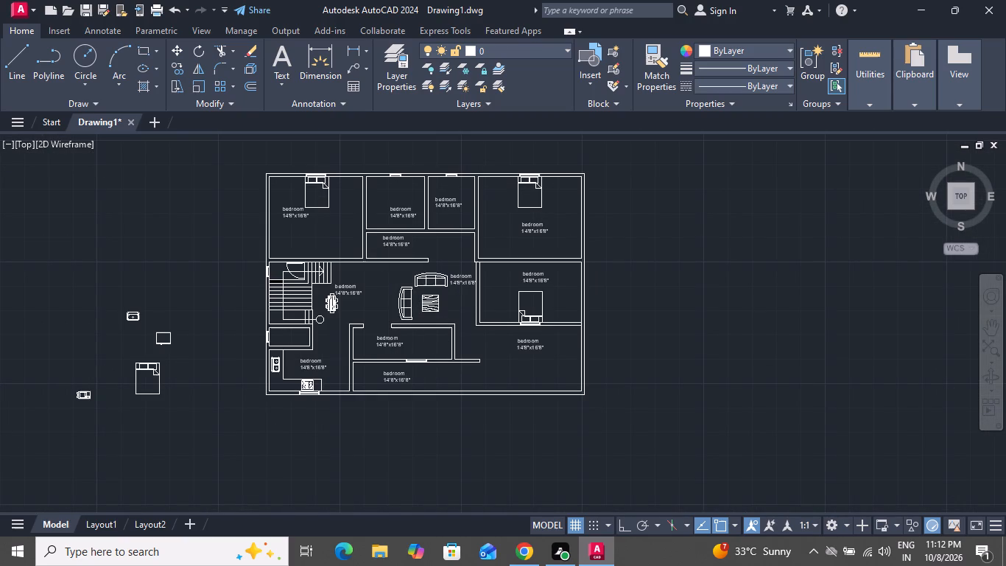
type("tp")
key("space")
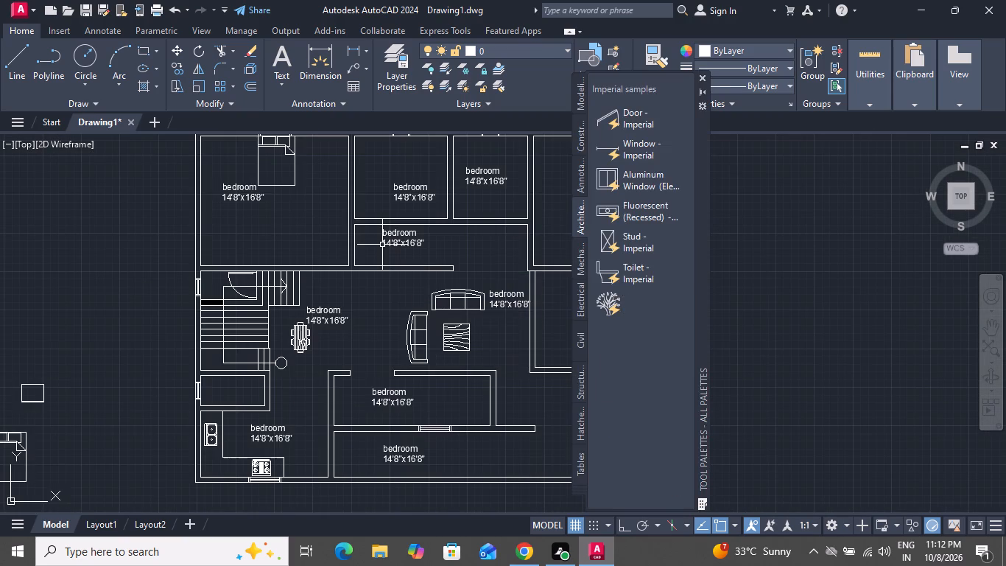
left_click_drag(650, 110, 401, 260)
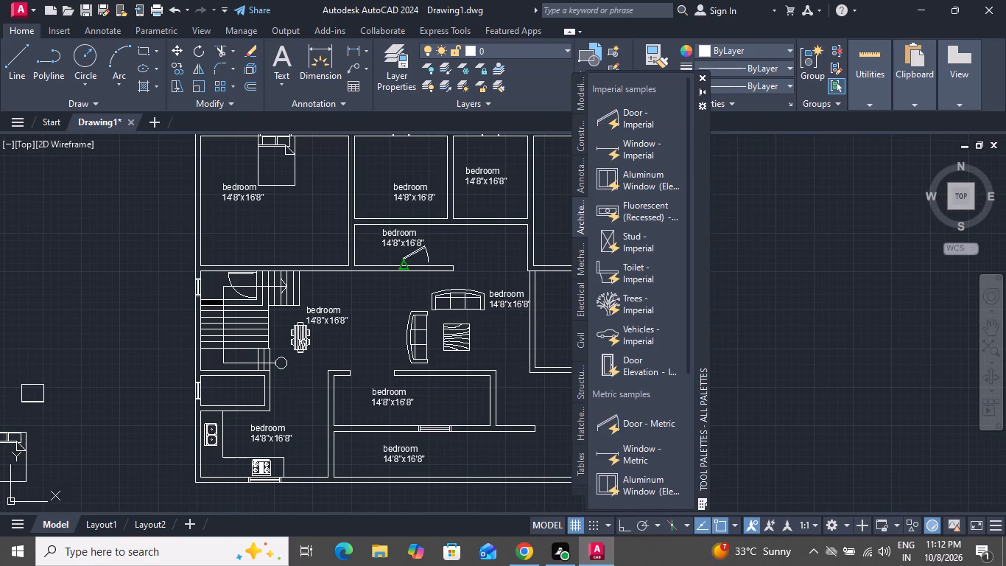
left_click_drag(401, 260, 337, 302)
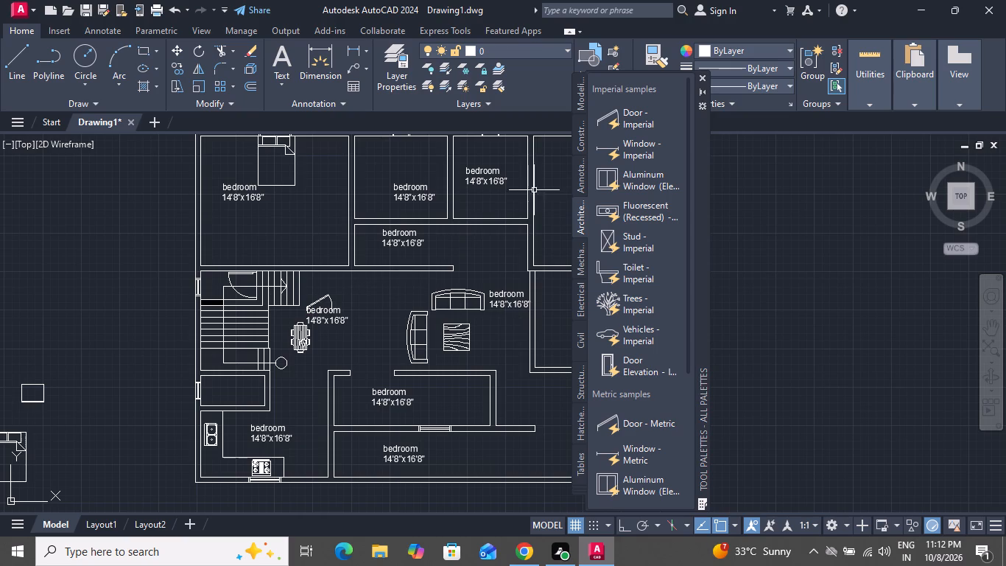
left_click(699, 78)
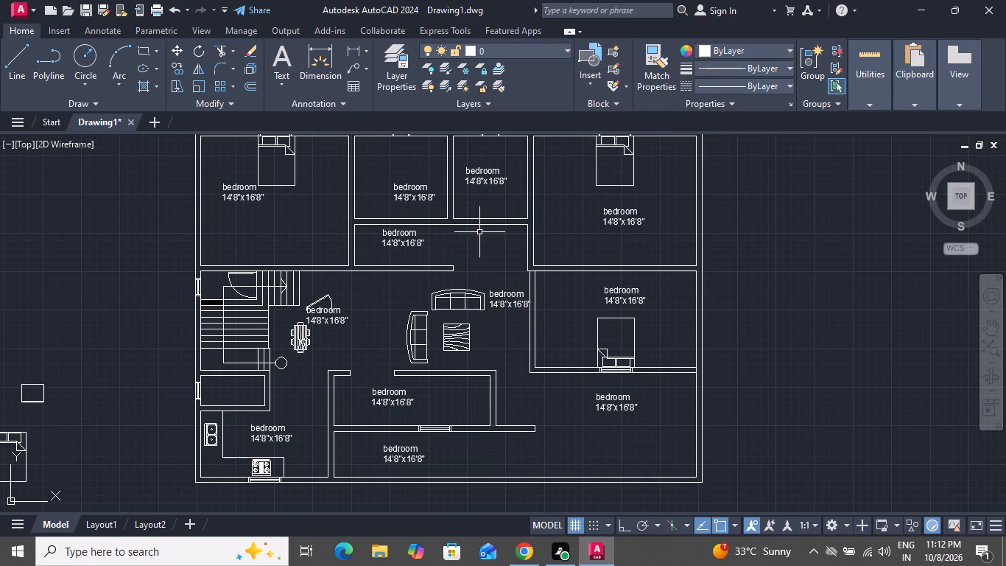
Move the new door block out of the hall to the empty area right of the floor plan.
scroll(328, 301, "up", 3)
left_click(328, 301)
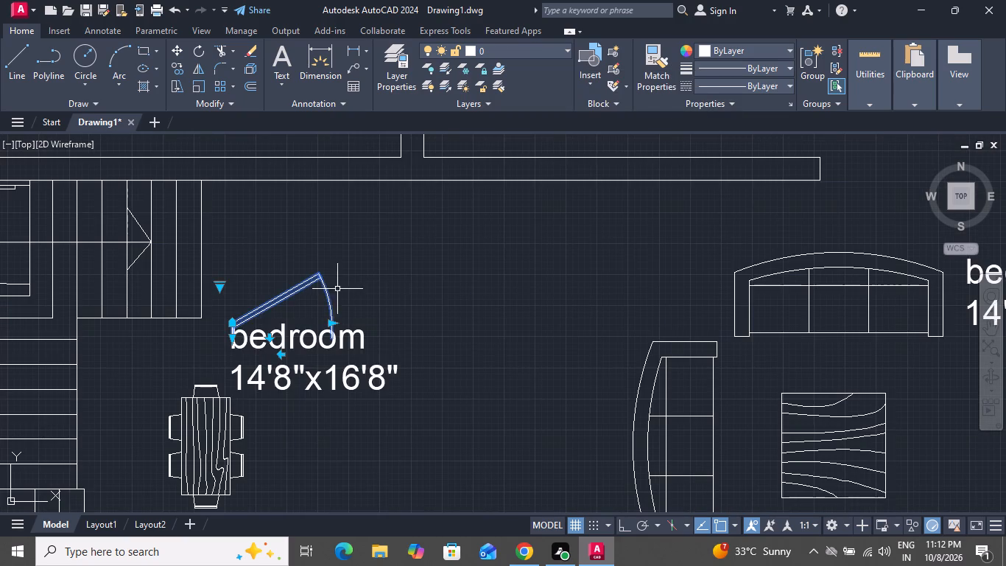
left_click(182, 54)
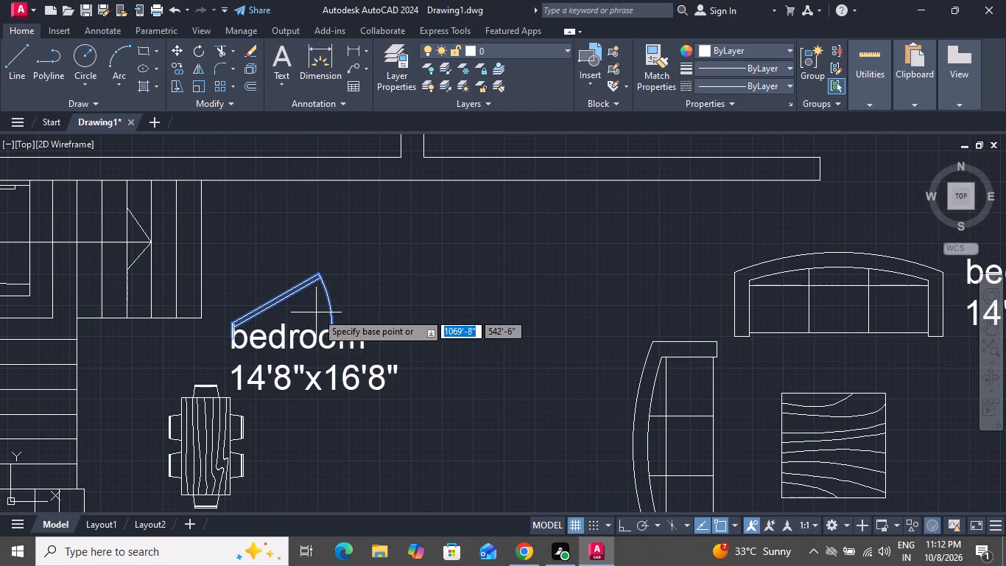
left_click(329, 311)
scroll(409, 312, "down", 5)
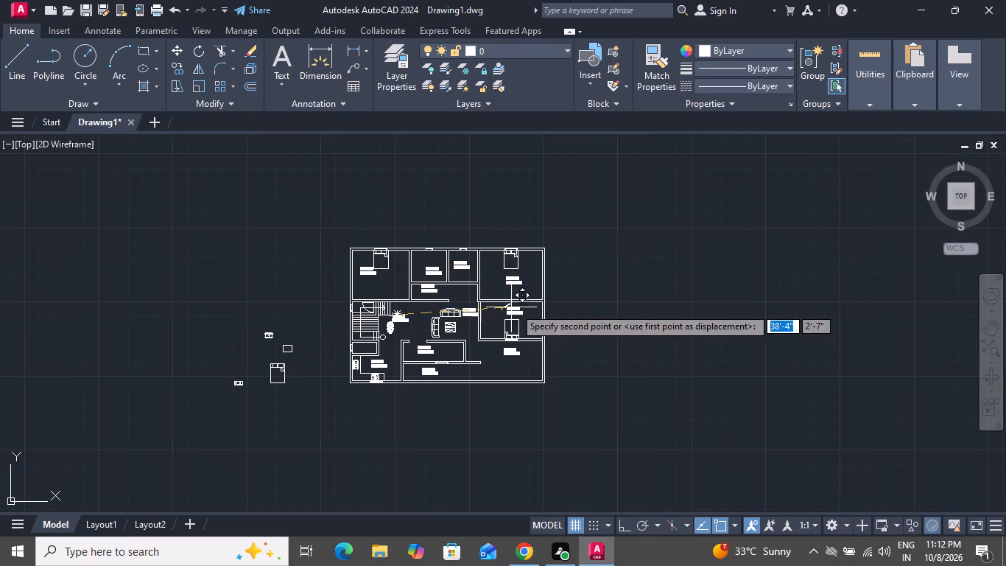
left_click(577, 304)
right_click(577, 304)
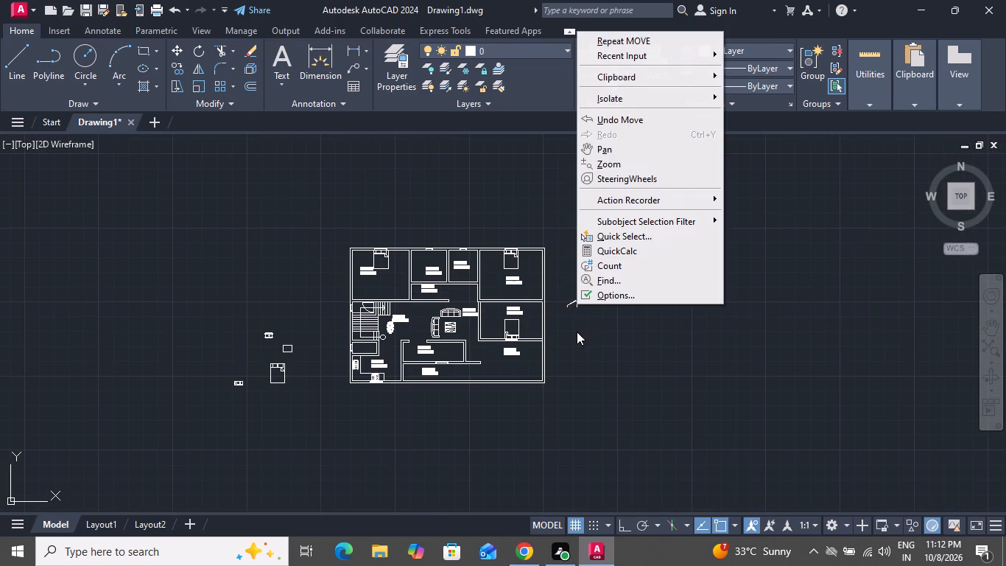
double_click(577, 332)
Set the door block's opening angle to 90°.
scroll(580, 292, "up", 1)
double_click(581, 296)
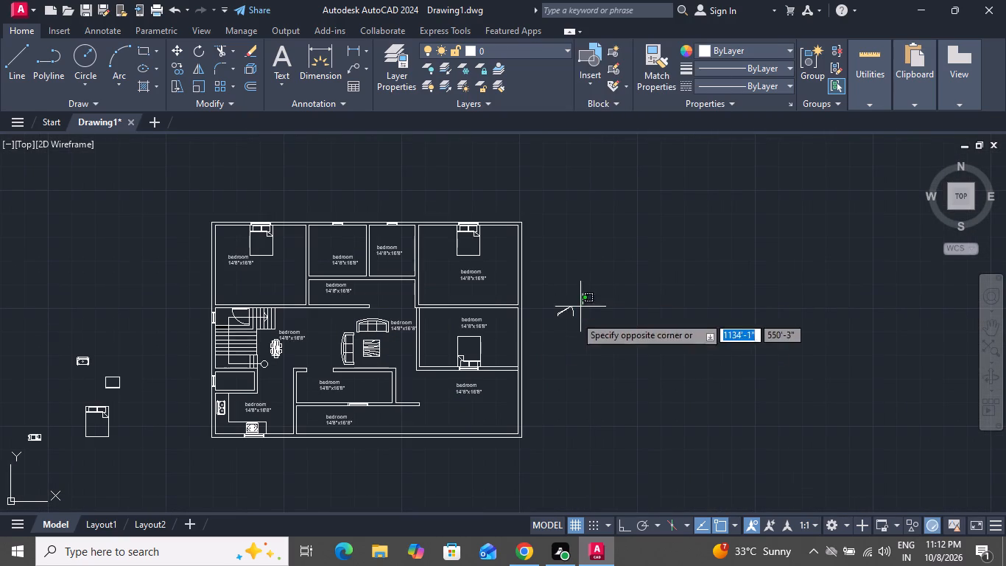
left_click(546, 333)
scroll(566, 324, "up", 4)
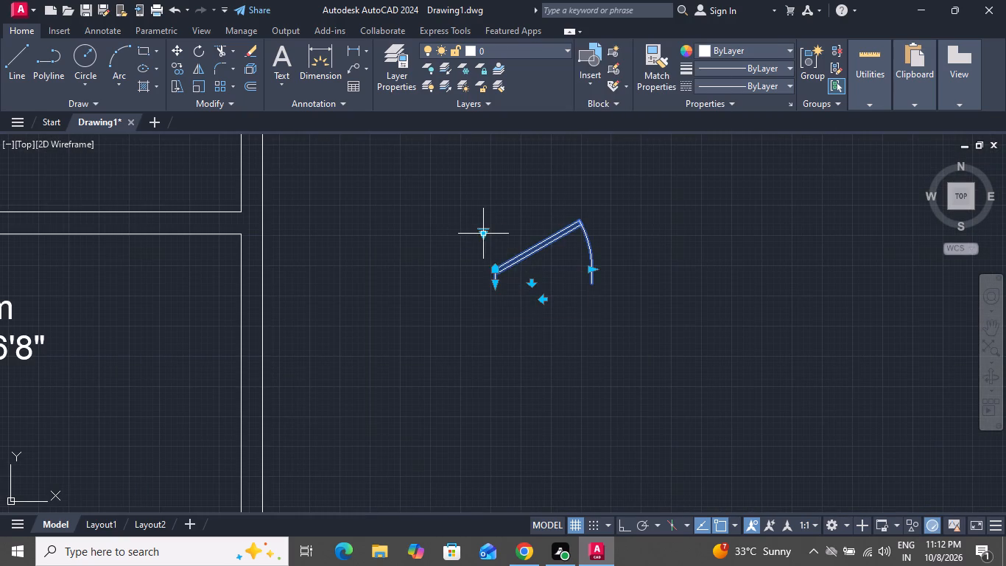
left_click(482, 229)
left_click(516, 292)
Move the door by its lower-left end to just inside the lower-left corner of the upper lower-middle bedroom.
scroll(529, 374, "down", 2)
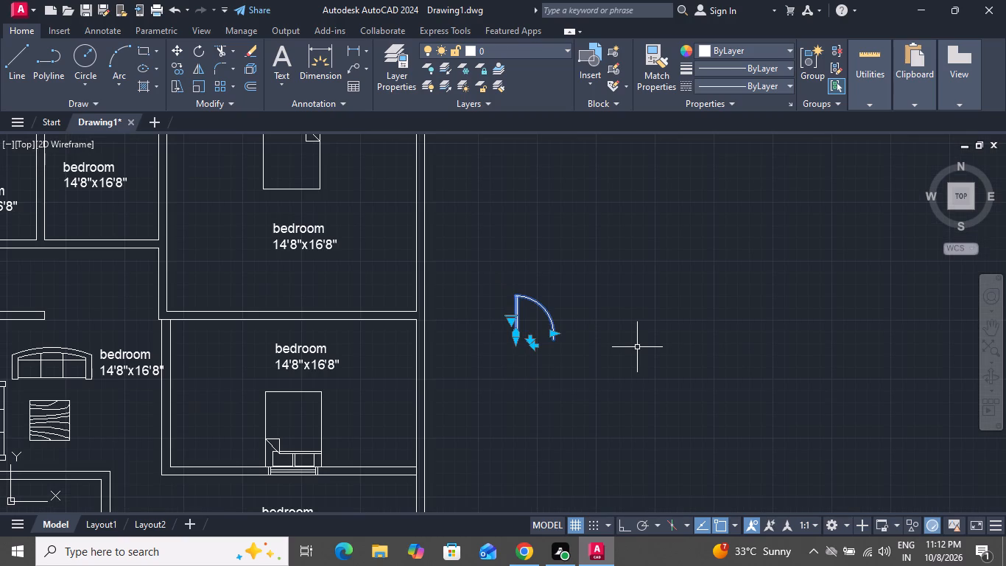
left_click(182, 50)
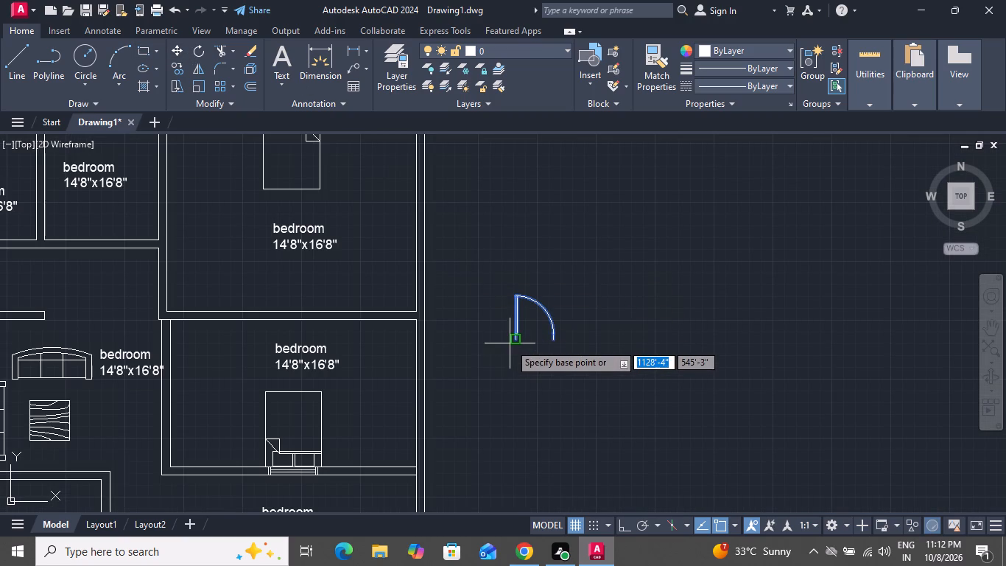
left_click(514, 342)
scroll(490, 377, "down", 4)
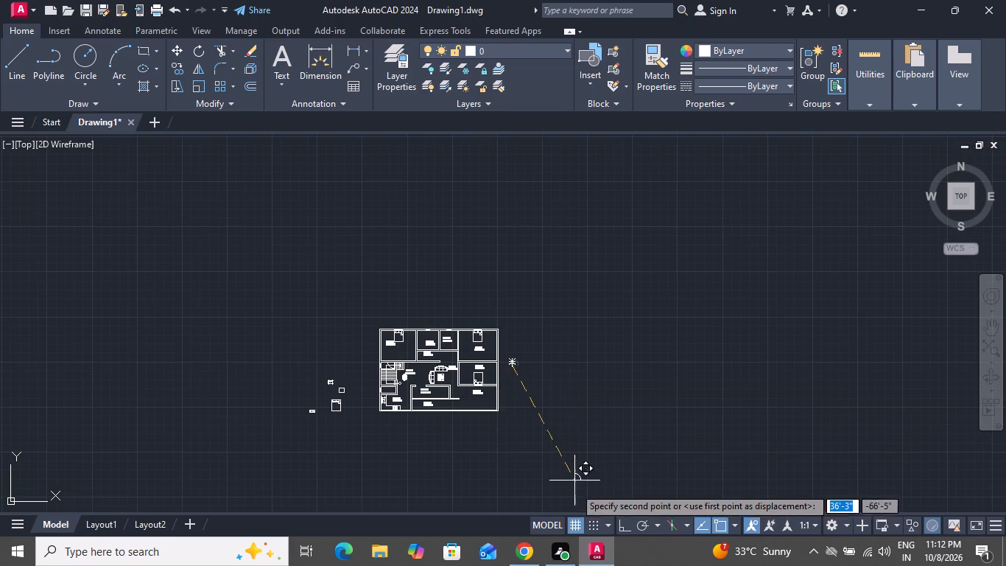
scroll(576, 374, "down", 1)
scroll(576, 376, "up", 1)
scroll(519, 382, "down", 1)
scroll(519, 382, "up", 1)
scroll(393, 396, "up", 3)
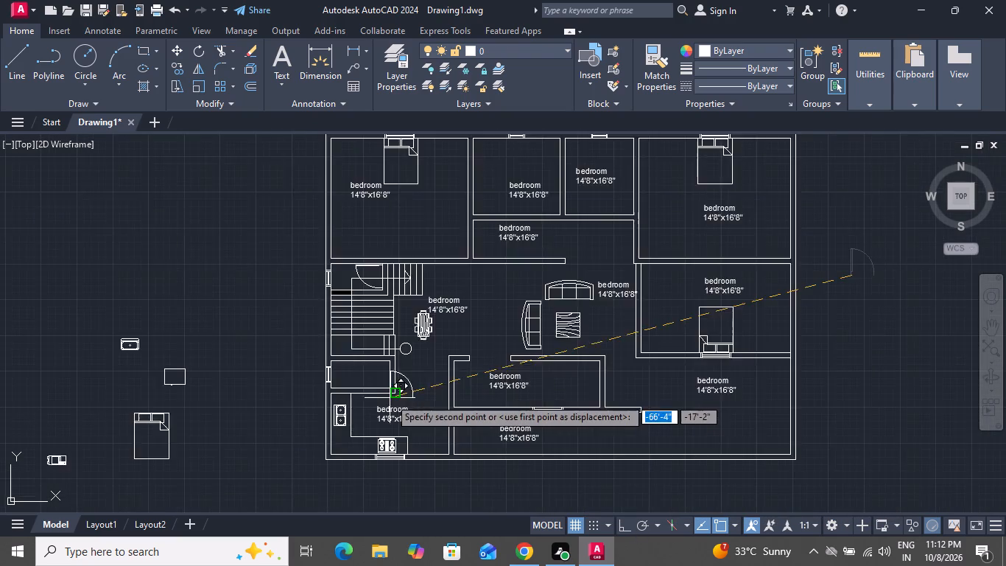
scroll(395, 398, "up", 2)
scroll(566, 419, "up", 2)
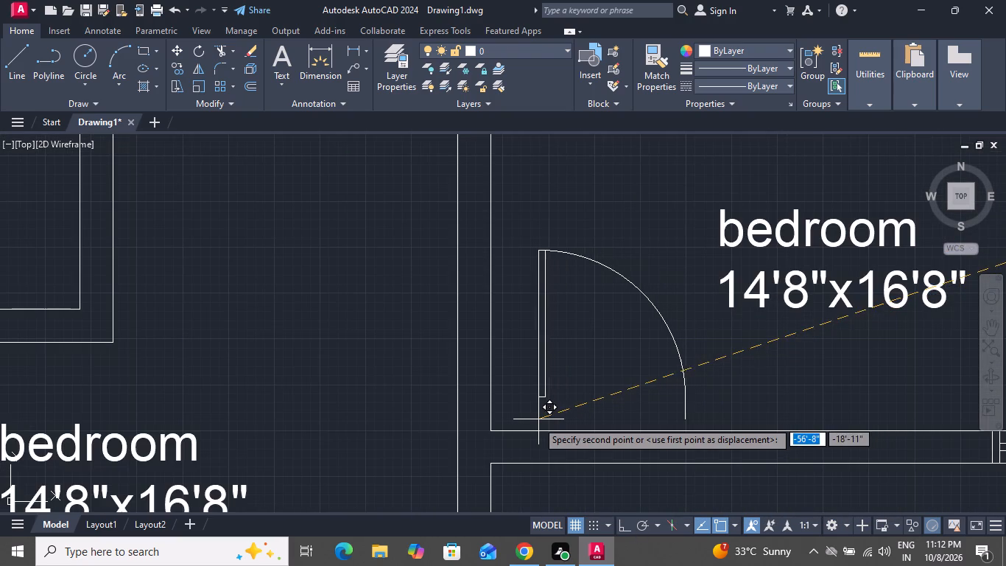
scroll(535, 423, "up", 2)
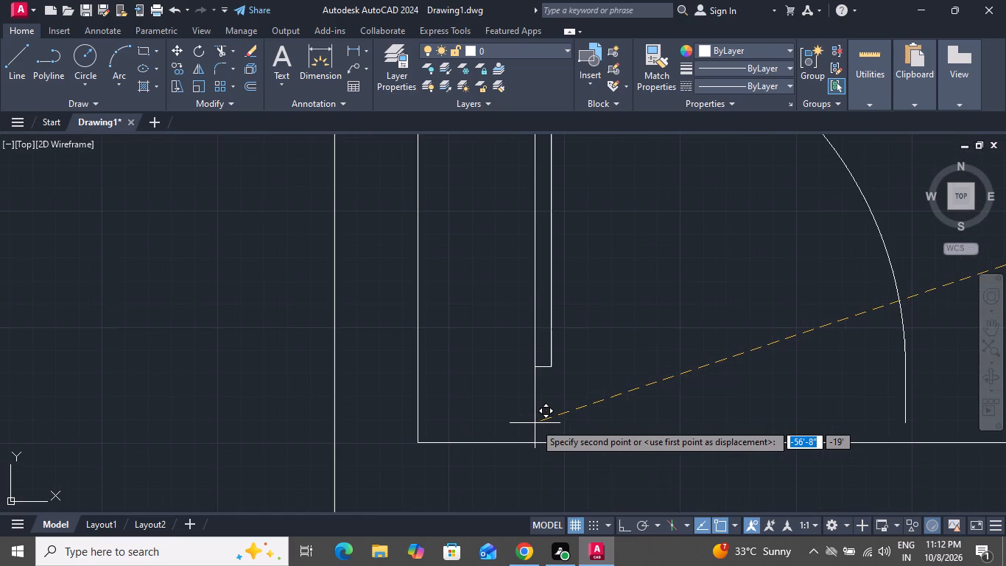
left_click(482, 418)
scroll(525, 362, "down", 2)
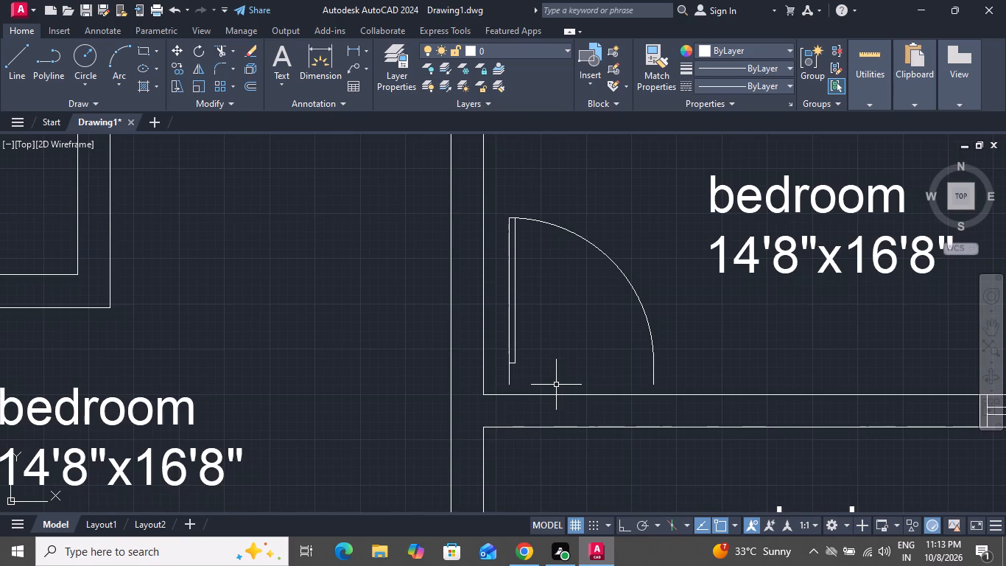
Draw a jamb line across the wall between the two lower-middle bedrooms, aligned with the door swing's free end.
left_click(4, 66)
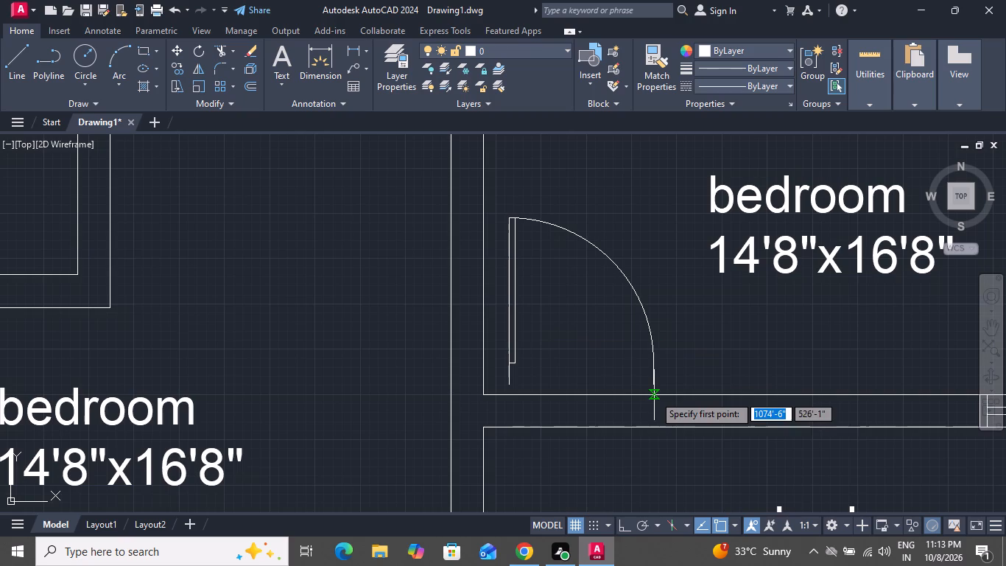
left_click(654, 395)
left_click(657, 430)
right_click(657, 427)
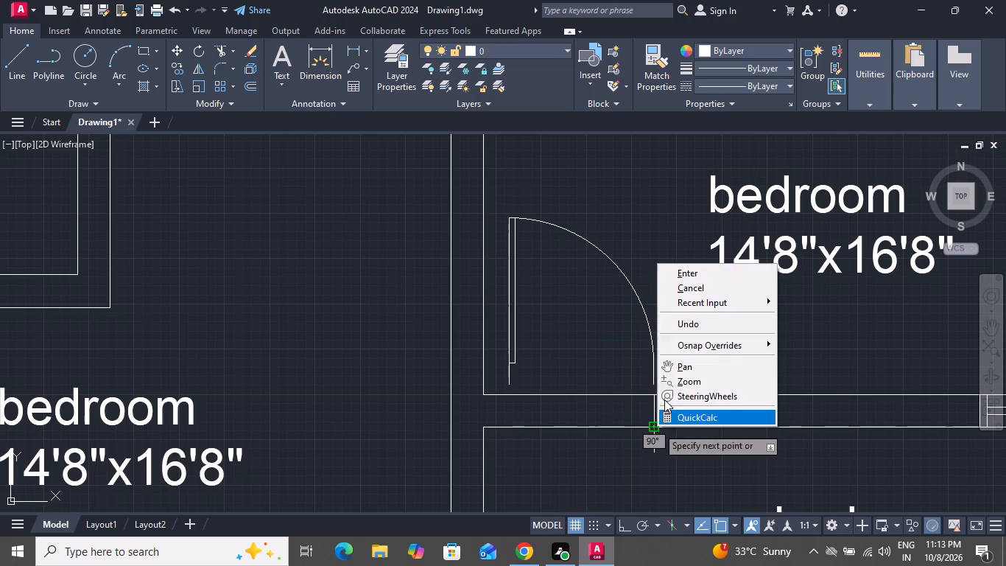
left_click(683, 276)
Move the door block straight down so its lower-left end sits on the wall's upper face line.
left_click(623, 263)
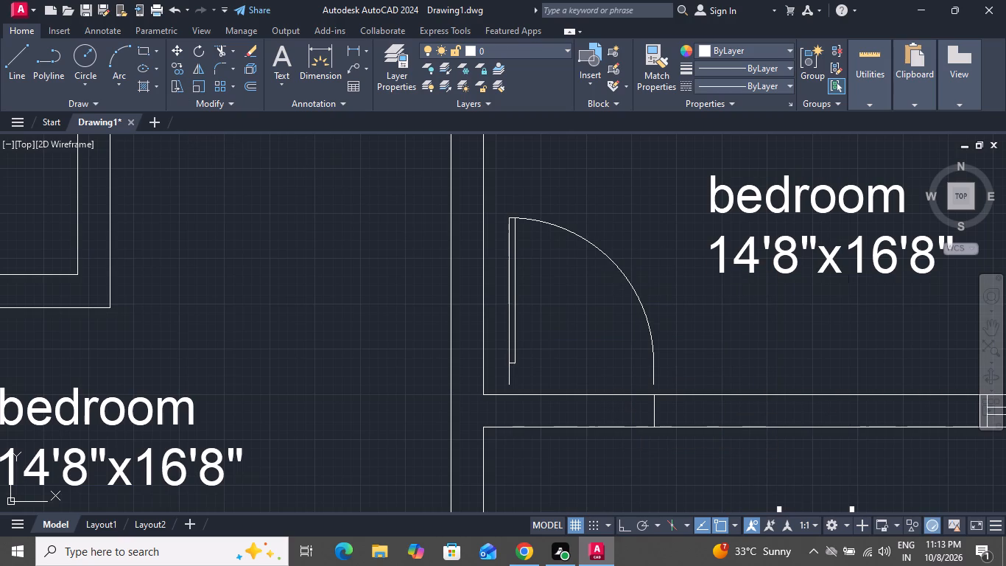
left_click(583, 277)
left_click(179, 49)
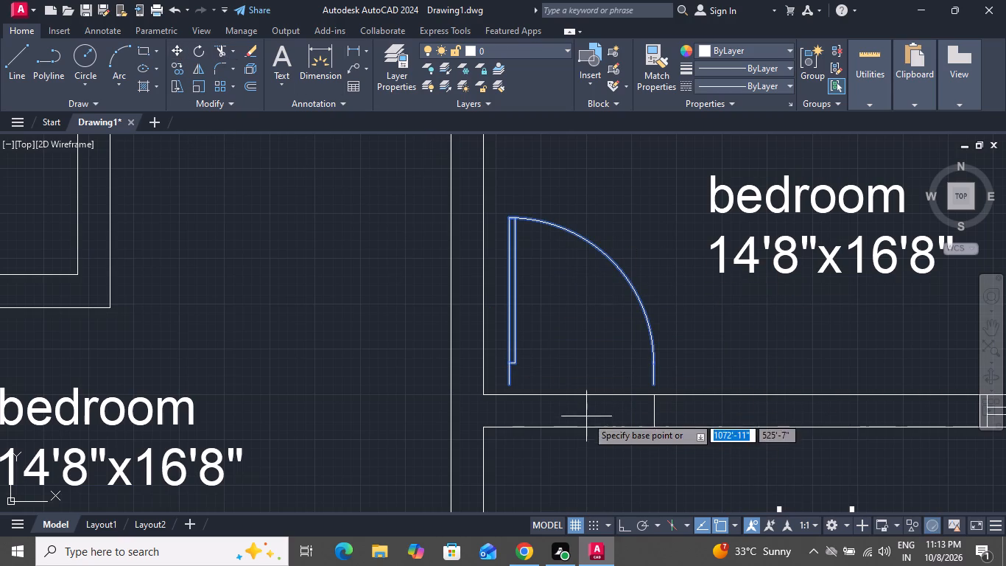
left_click(511, 384)
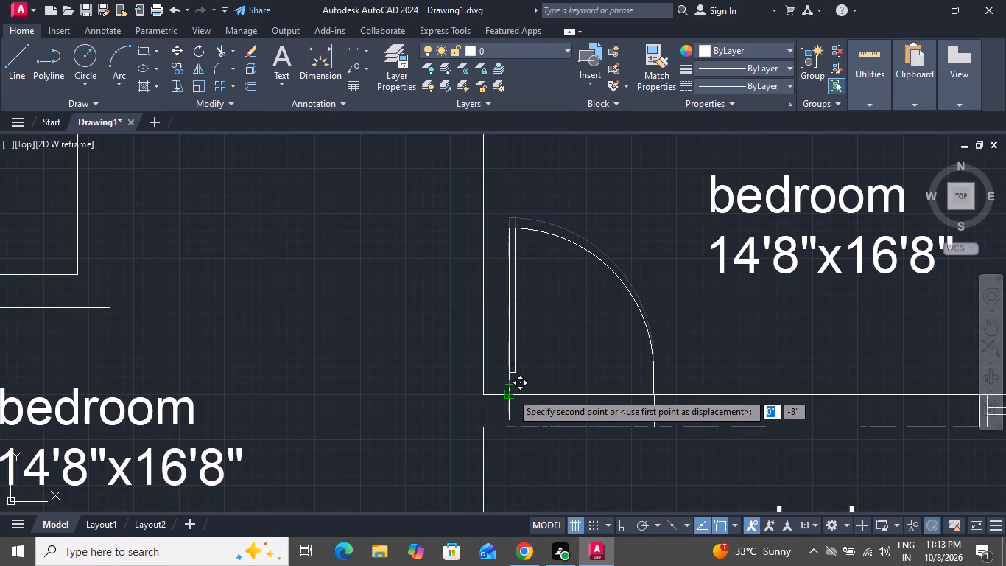
left_click(511, 393)
Draw a second jamb line across the same wall, aligned with the door's hinge side.
scroll(622, 331, "down", 1)
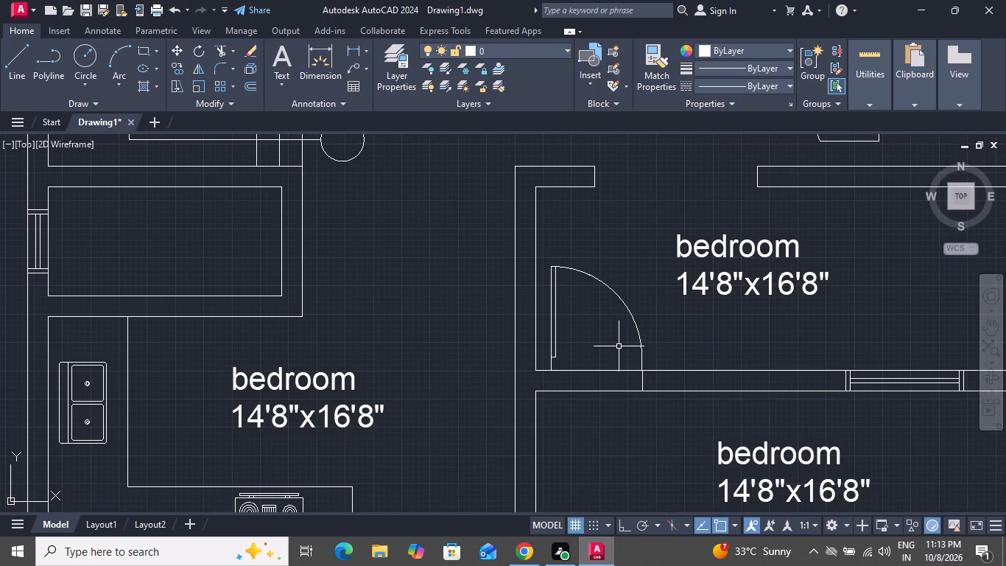
left_click(25, 59)
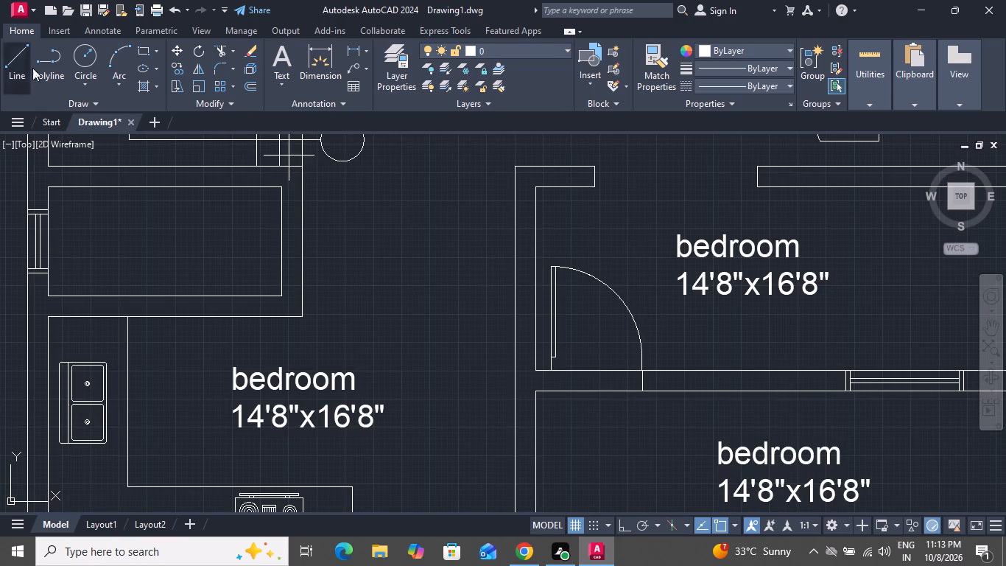
scroll(566, 392, "up", 1)
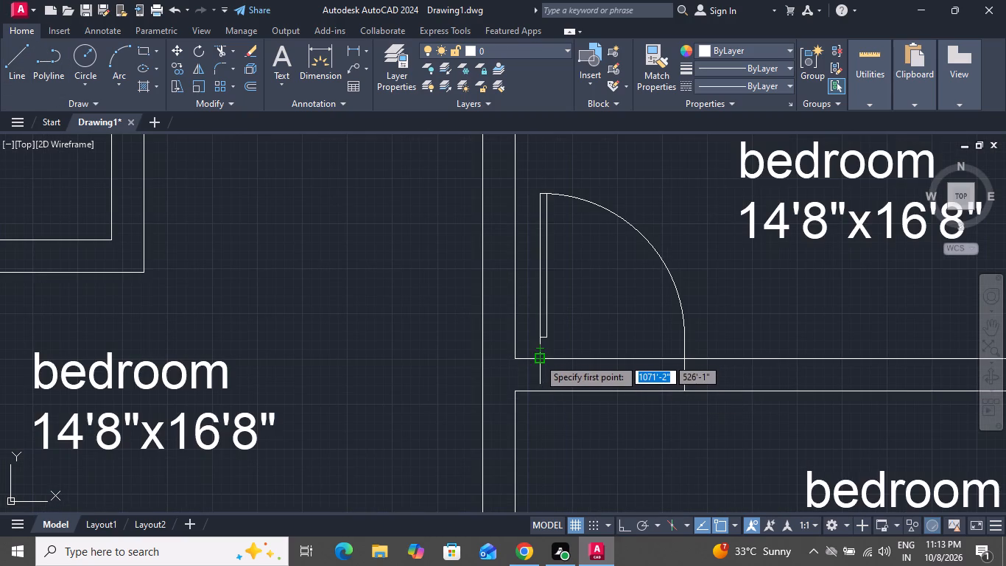
left_click(538, 358)
left_click(540, 388)
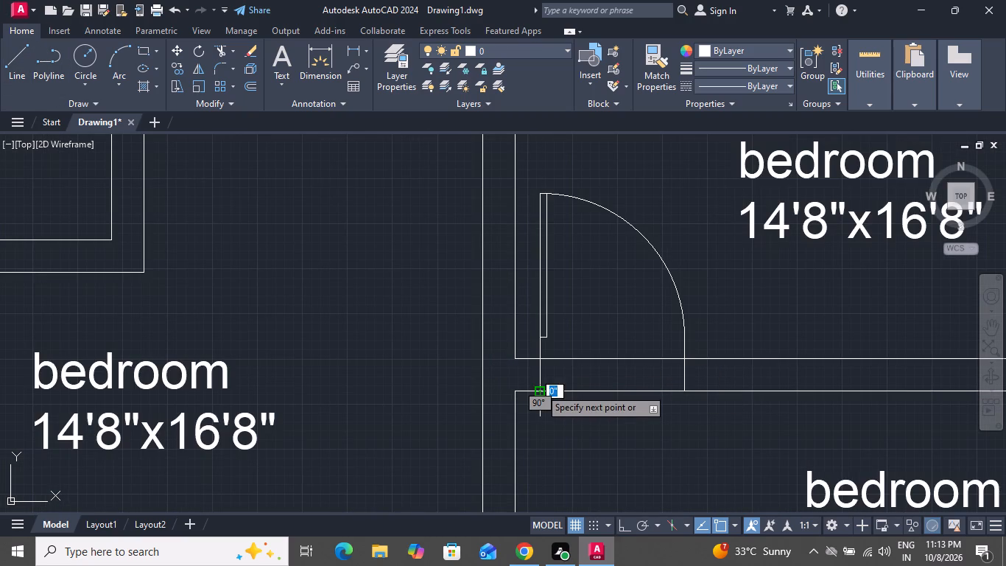
right_click(540, 388)
left_click(577, 247)
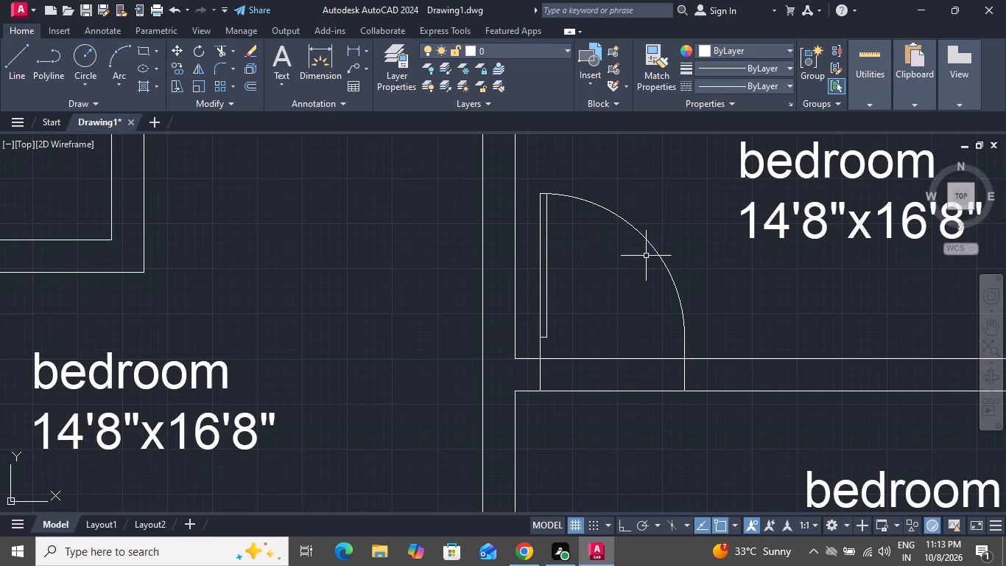
Trim both wall lines between the two jamb lines to open the doorway under the door block.
type("tr")
key("space")
key("space")
left_click(640, 297)
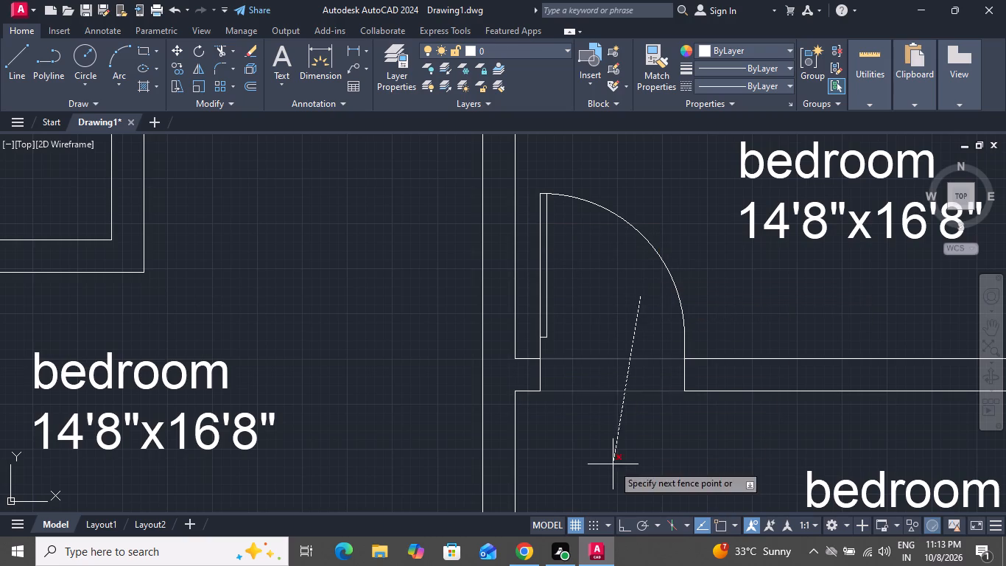
left_click(613, 464)
right_click(625, 370)
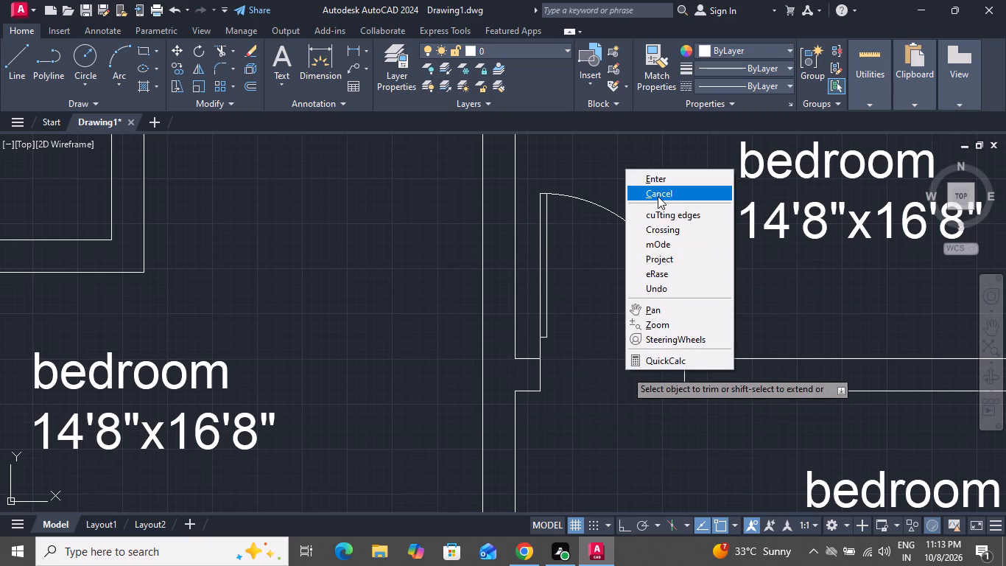
left_click(658, 196)
Extend both lines of the upper lower-middle bedroom's east wall down to the lower face of its bottom wall.
scroll(655, 290, "up", 1)
scroll(655, 290, "down", 3)
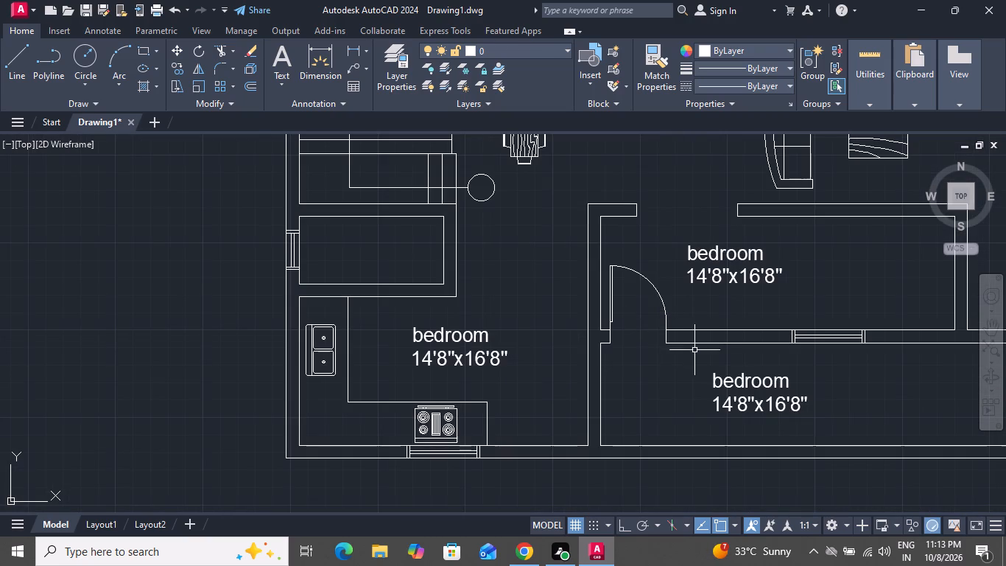
scroll(694, 351, "down", 2)
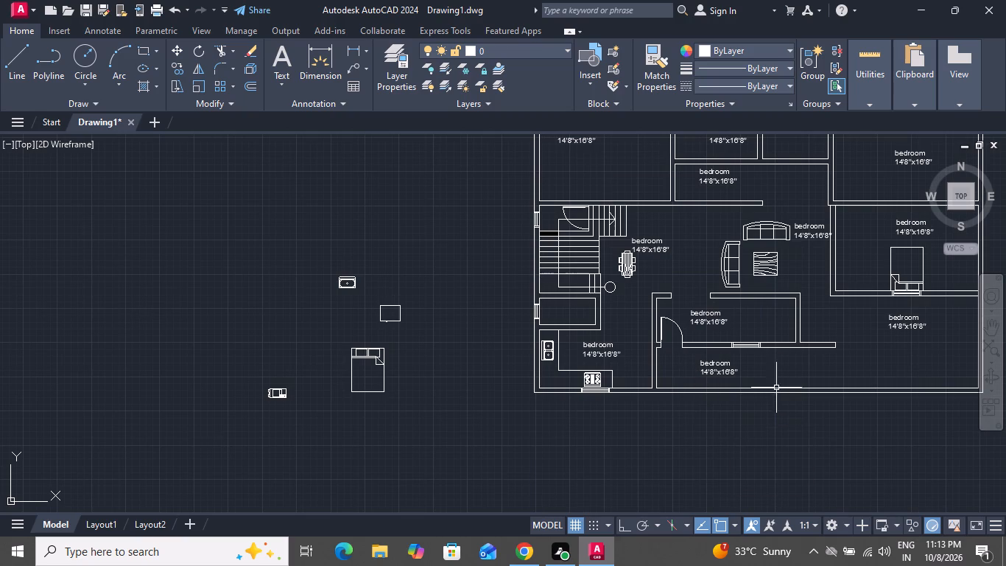
scroll(860, 332, "up", 1)
type("ex")
key("space")
key("space")
scroll(760, 338, "up", 3)
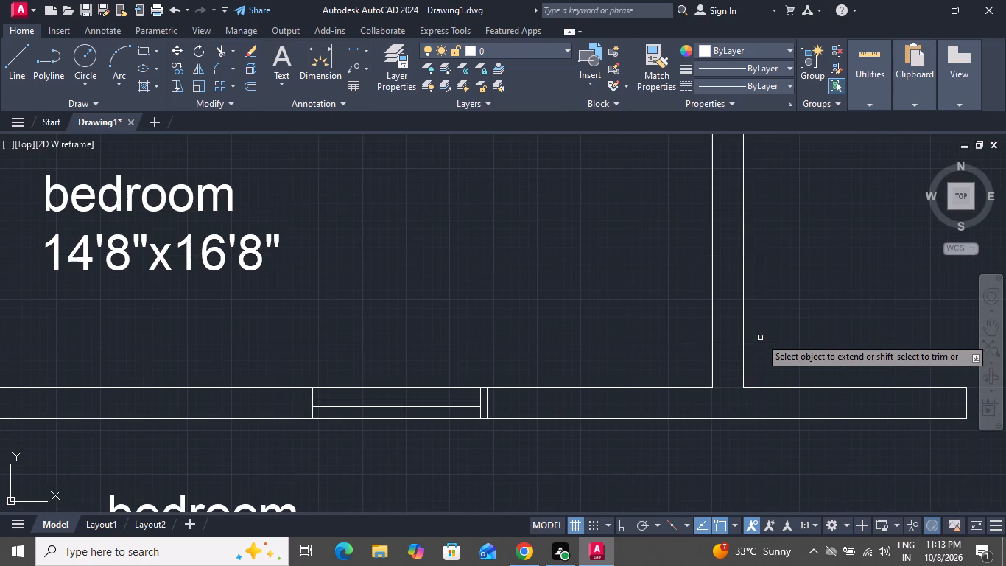
left_click(742, 357)
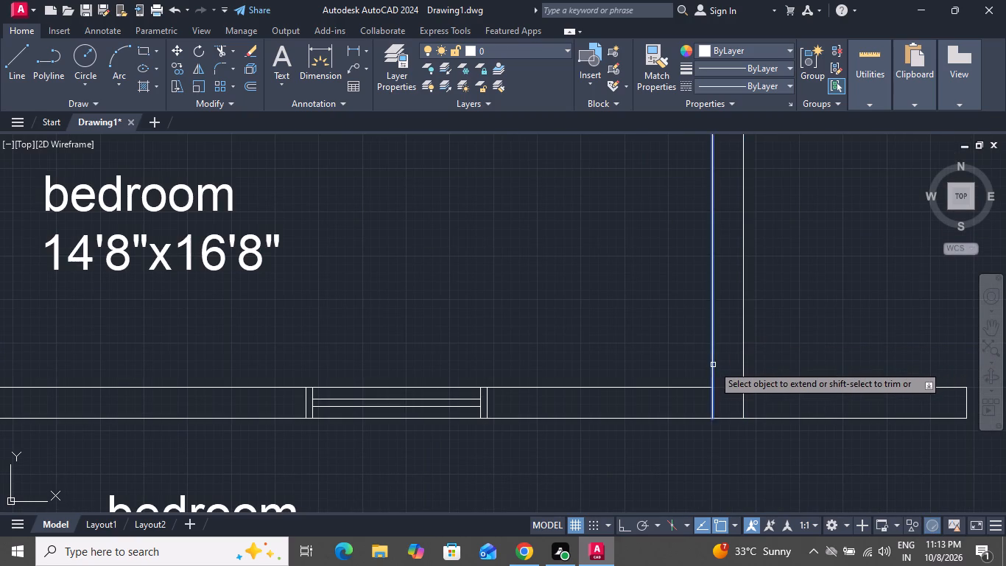
left_click(713, 365)
right_click(740, 353)
left_click(775, 182)
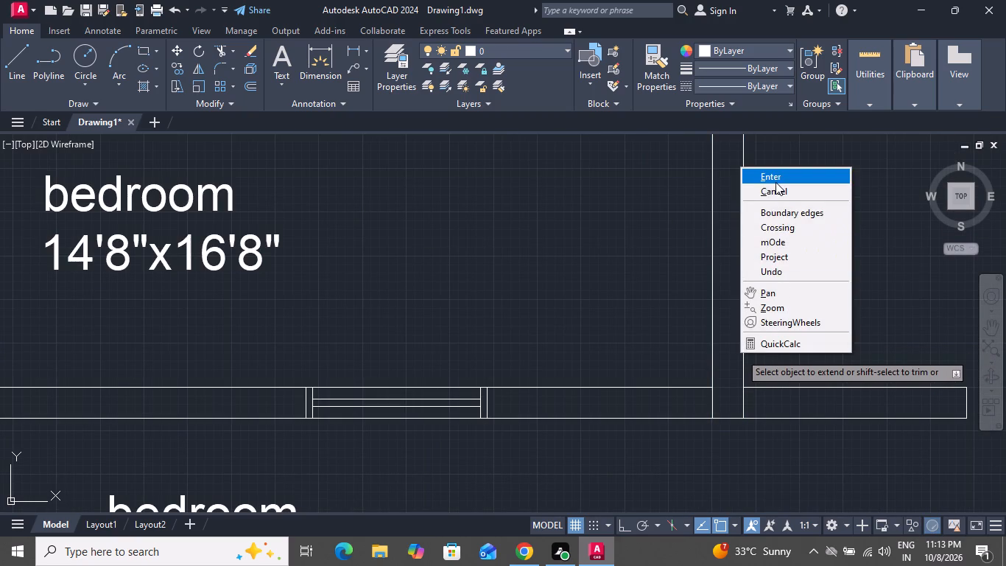
Trim the two lines of the wall stub projecting east beyond the upper lower-middle bedroom's corner.
type("tr")
key("space")
key("space")
left_click_drag(811, 231, 811, 232)
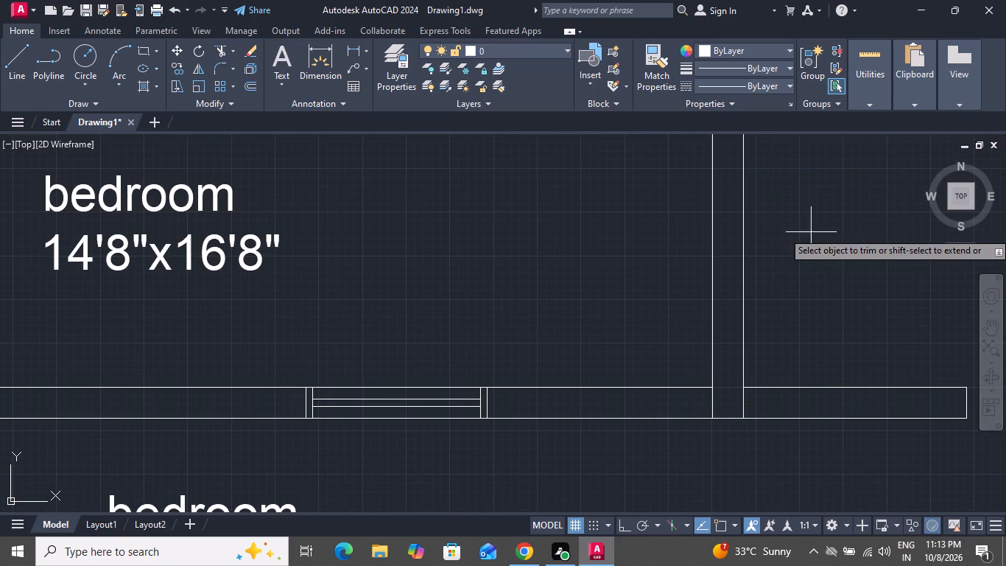
left_click_drag(811, 232, 813, 256)
left_click(841, 421)
Draw a line across the bottom exterior wall, aligned with the outer face of the lower-middle bedroom's east wall.
scroll(860, 288, "down", 4)
scroll(848, 354, "down", 2)
scroll(864, 391, "up", 1)
scroll(864, 391, "down", 1)
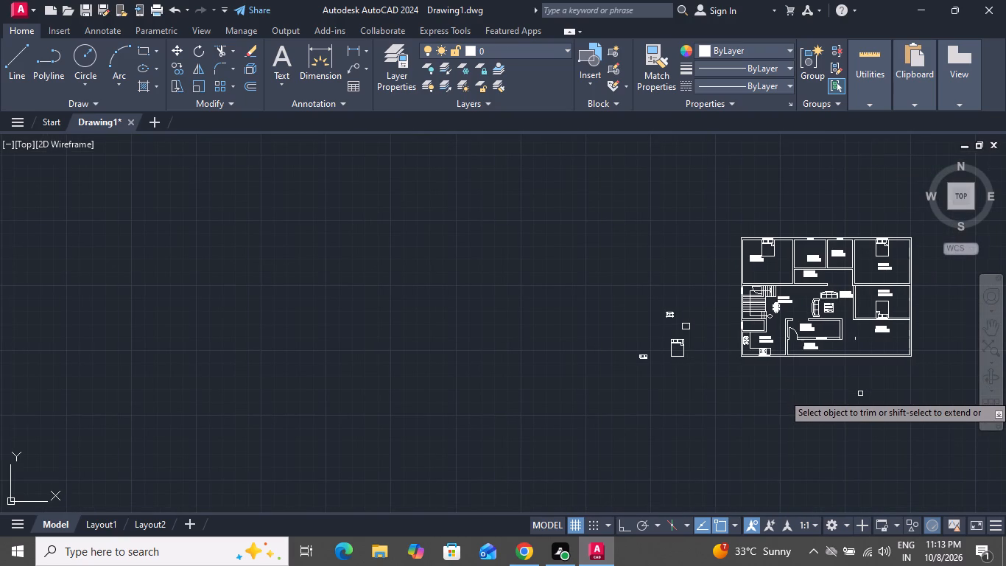
scroll(851, 364, "up", 1)
scroll(851, 364, "down", 1)
scroll(886, 344, "up", 3)
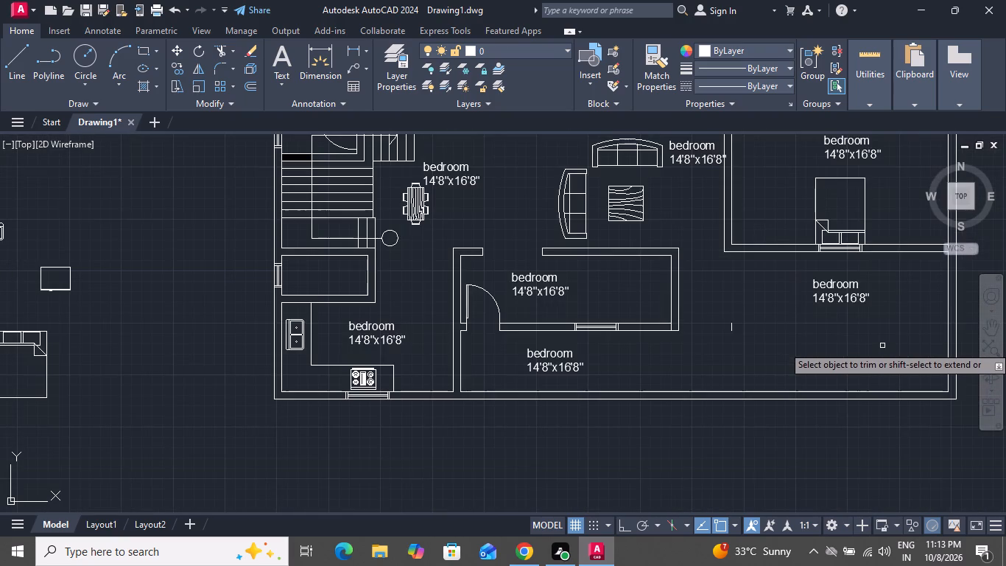
scroll(882, 346, "up", 1)
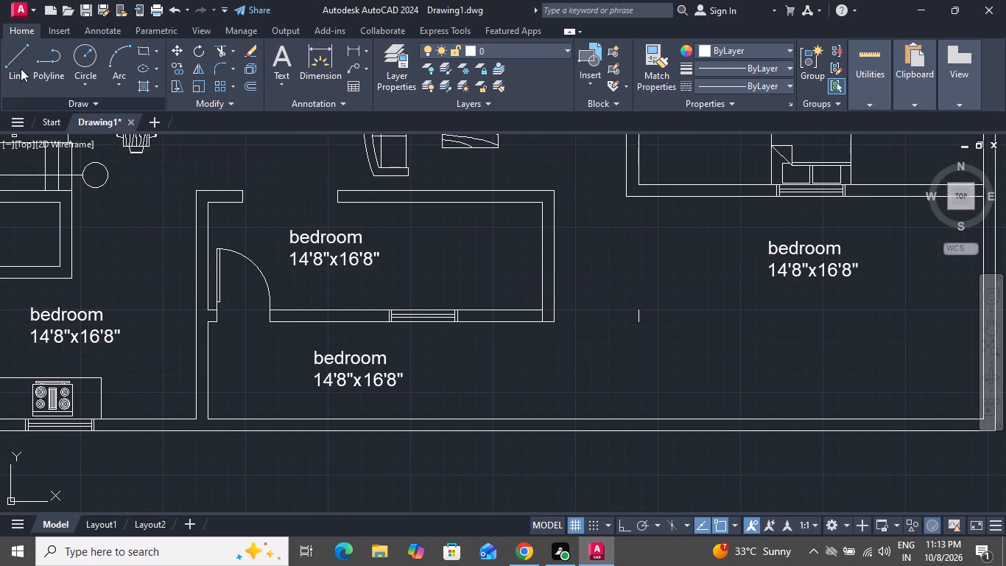
left_click(21, 69)
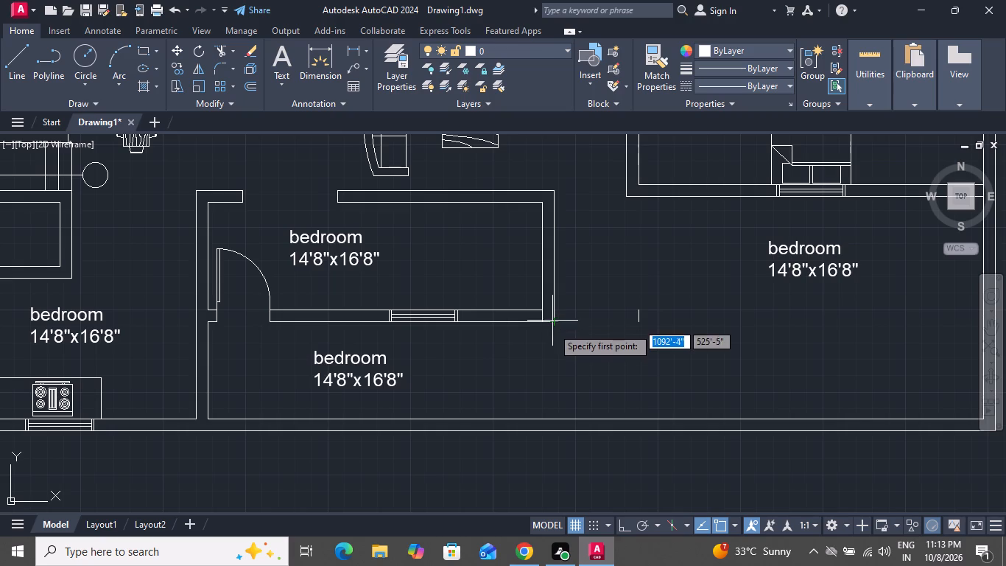
left_click(555, 417)
left_click(554, 430)
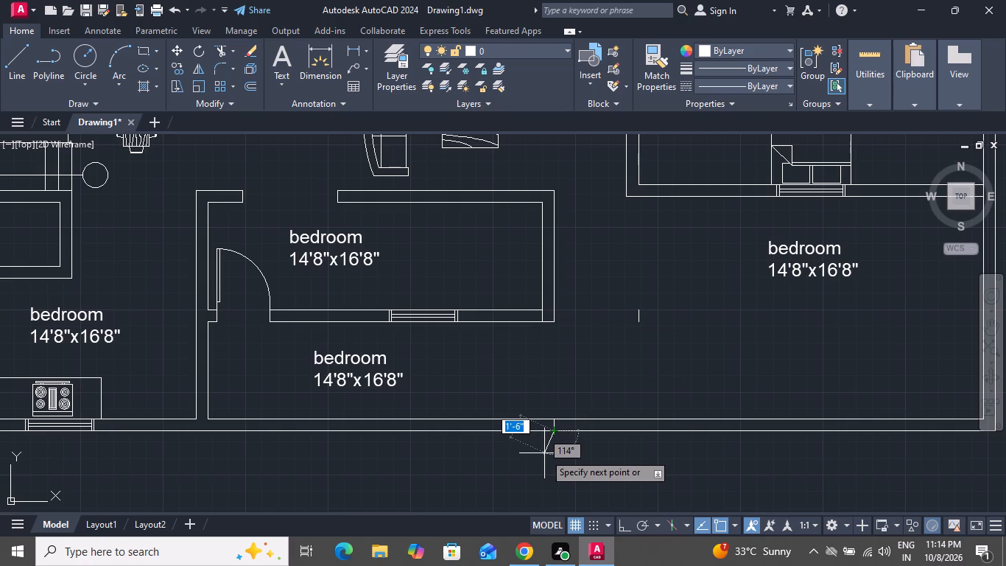
right_click(544, 453)
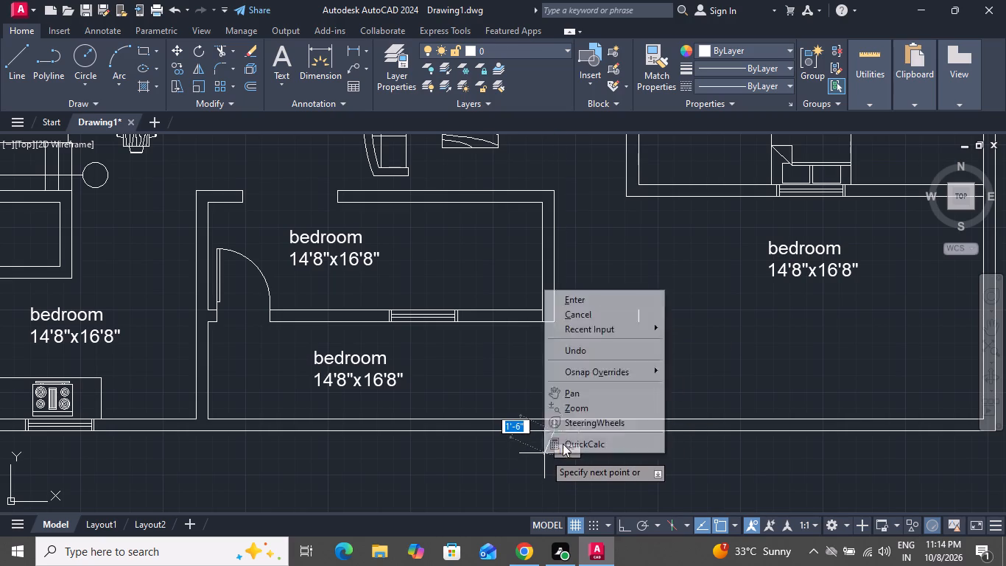
left_click(570, 306)
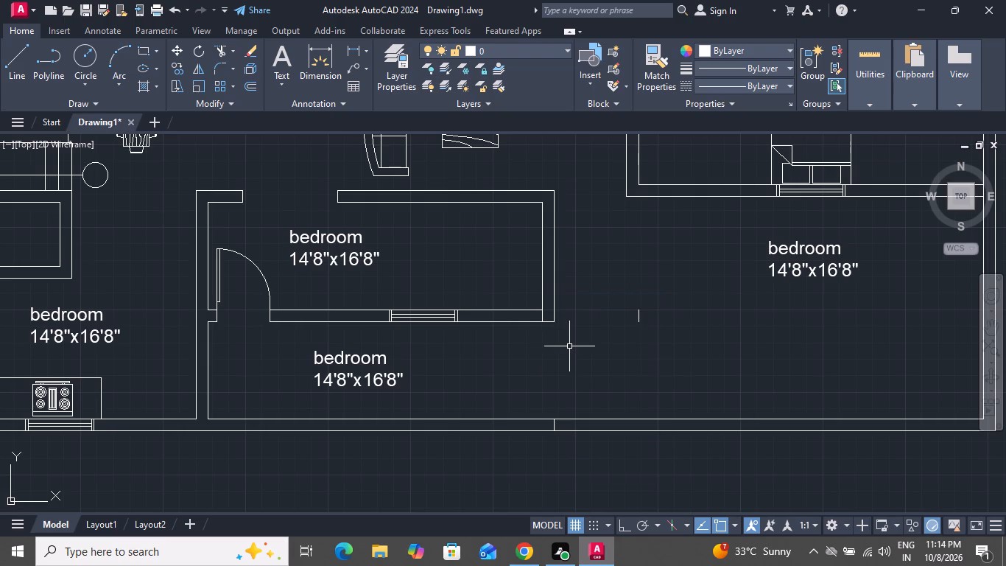
Extend the inner line of the east exterior wall down to the outer line of the bottom exterior wall.
scroll(549, 371, "down", 1)
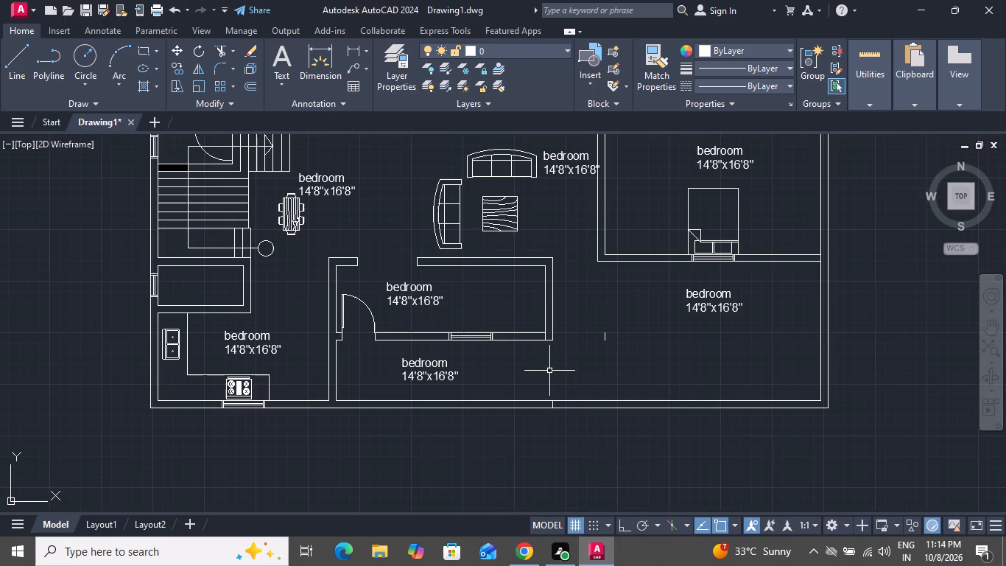
type("ex")
key("space")
key("space")
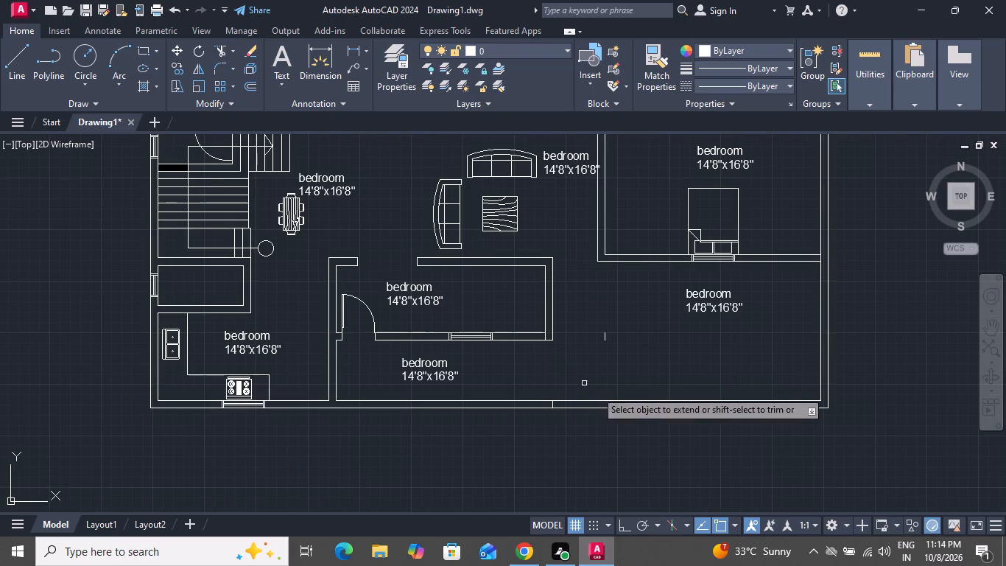
scroll(827, 396, "up", 2)
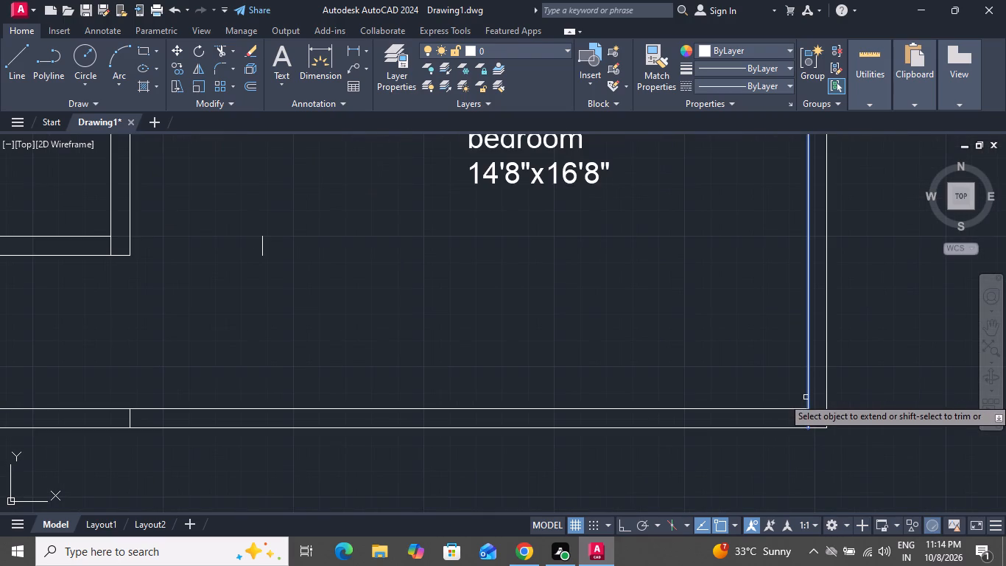
left_click(806, 397)
right_click(739, 372)
left_click(773, 204)
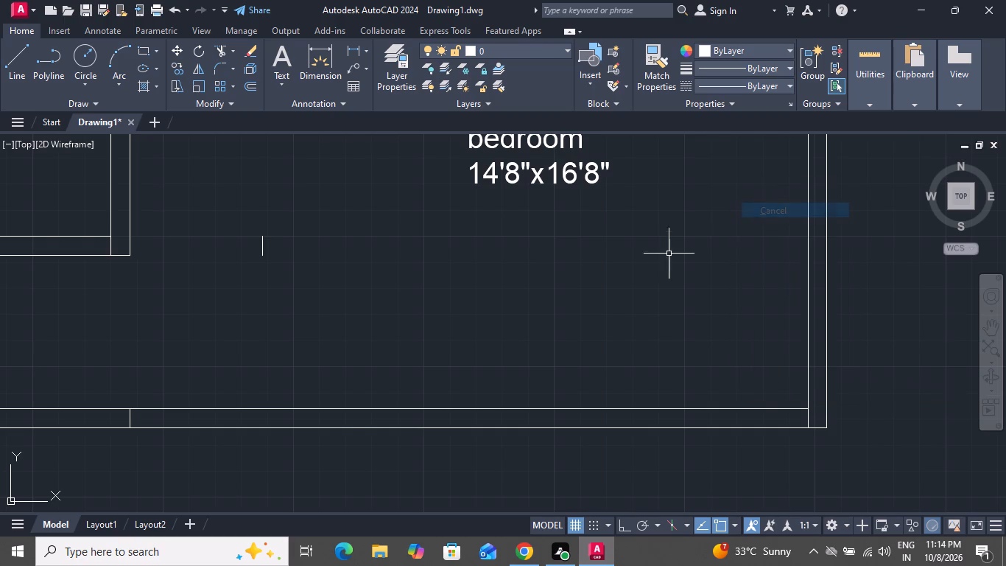
Trim both bottom exterior wall lines between the new end line and the east exterior wall.
scroll(668, 270, "down", 1)
type("tr")
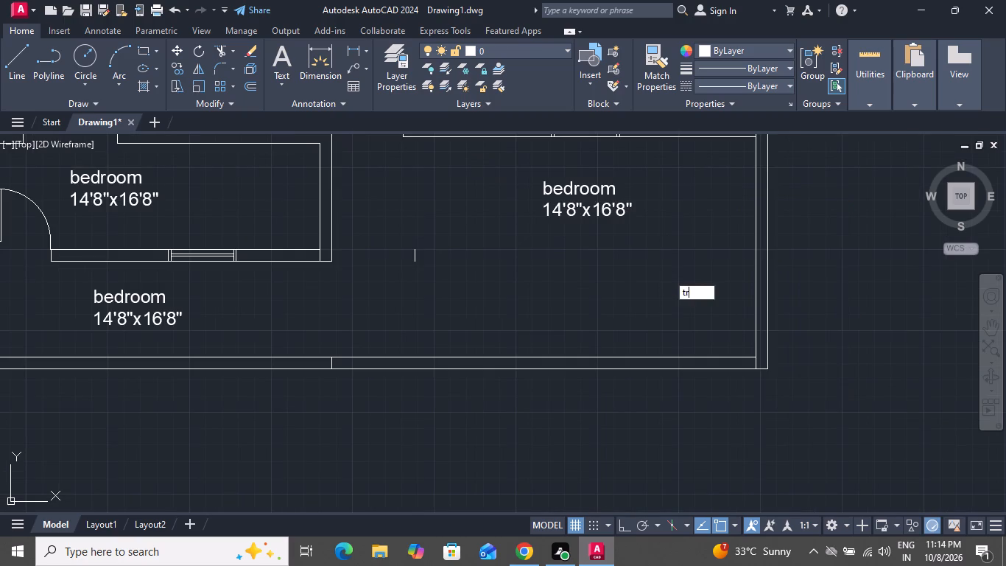
key("space")
key("space")
left_click(667, 273)
left_click(628, 414)
Remove the leftover short vertical line in the open area east of the lower-middle bedrooms.
scroll(599, 340, "down", 2)
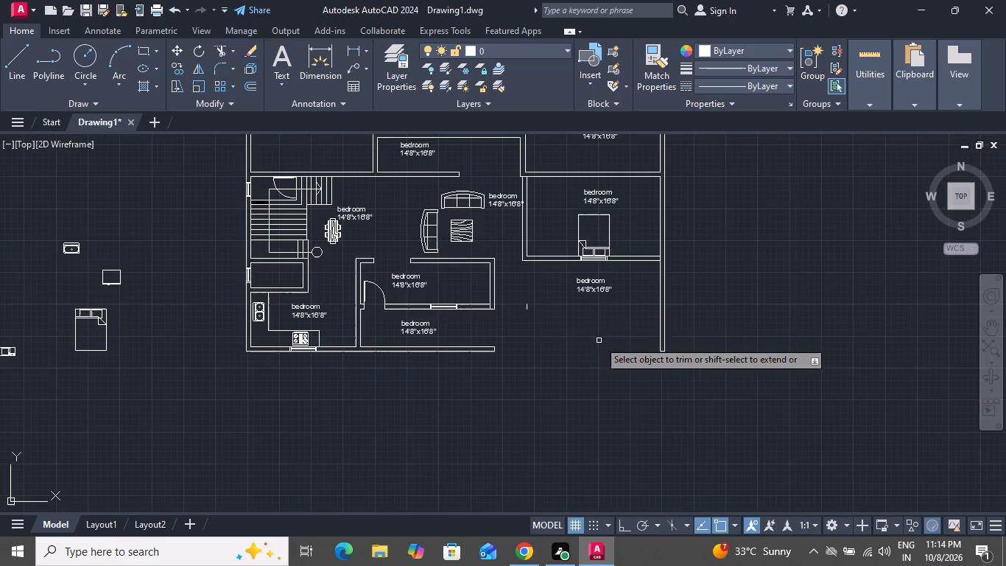
scroll(523, 300, "up", 3)
left_click(531, 303)
left_click(519, 343)
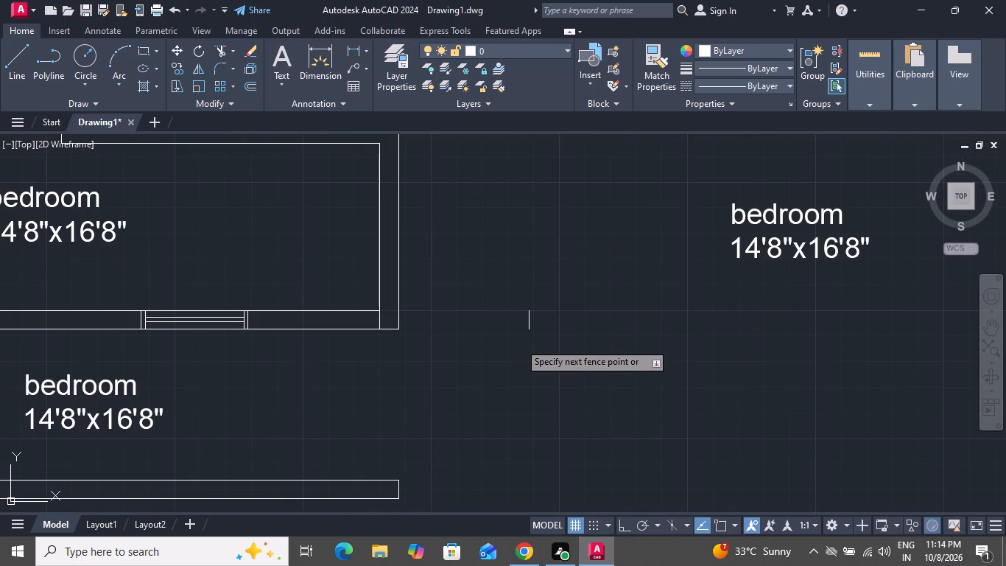
left_click(540, 328)
left_click(528, 318)
key("Delete")
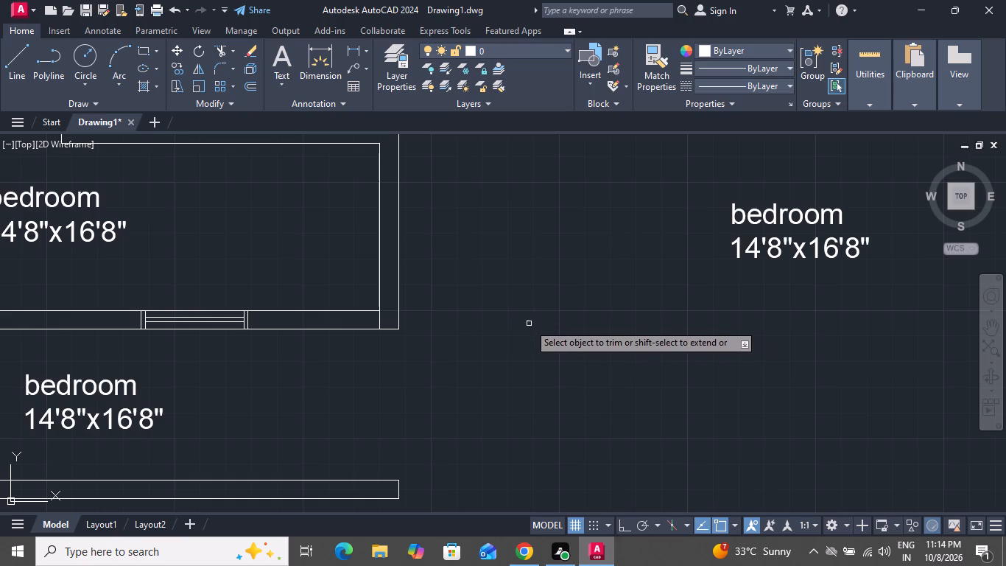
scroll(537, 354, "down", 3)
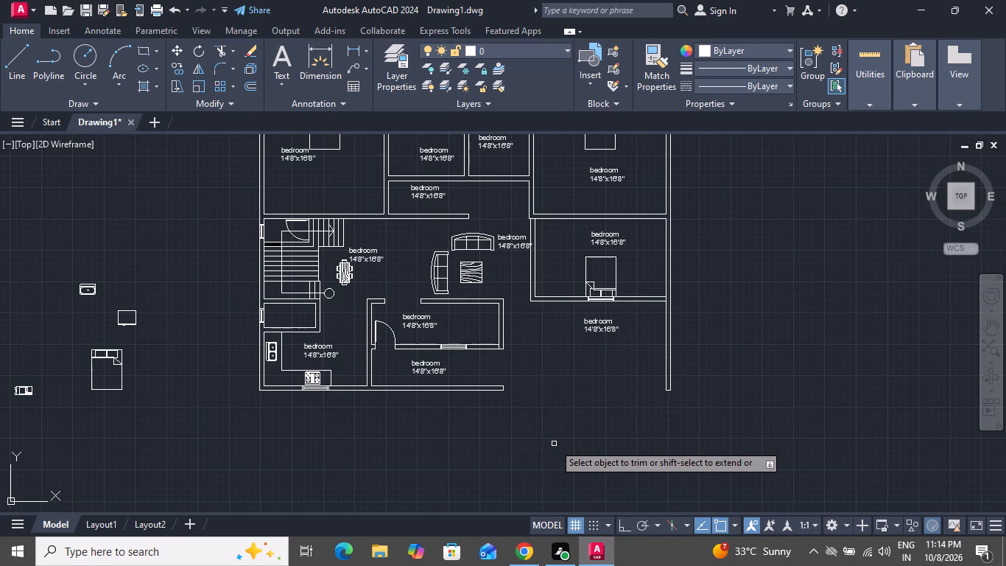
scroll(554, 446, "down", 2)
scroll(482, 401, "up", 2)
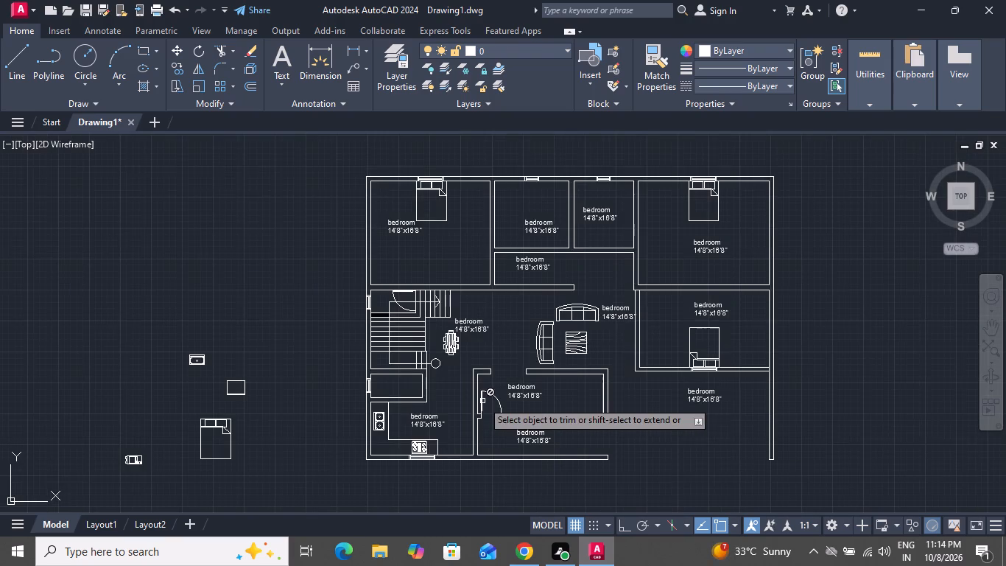
Insert the two-seat Sofa - Roundback block from the Home - Space Planner drawing into the empty area west of the floor plan.
scroll(485, 396, "up", 2)
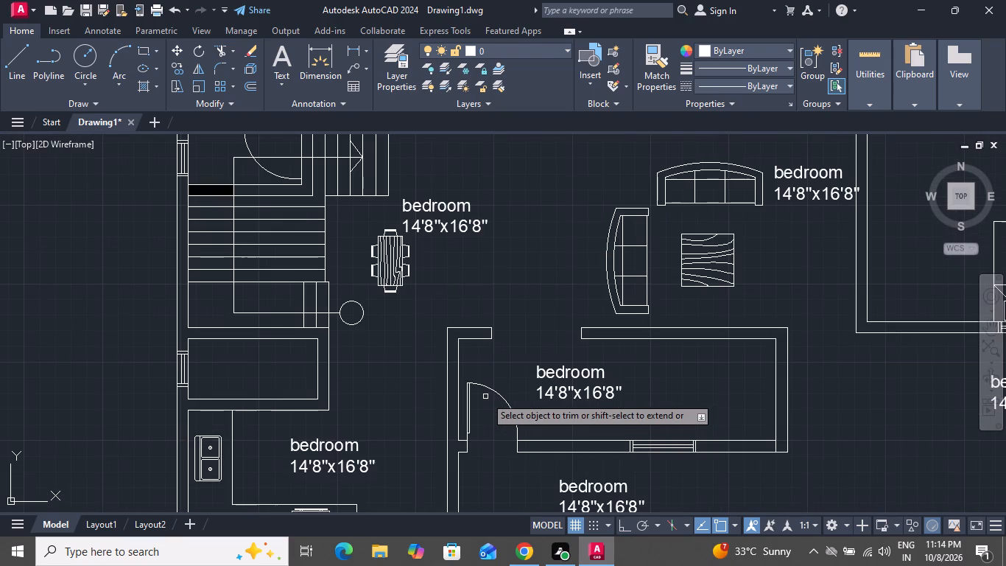
scroll(485, 396, "down", 2)
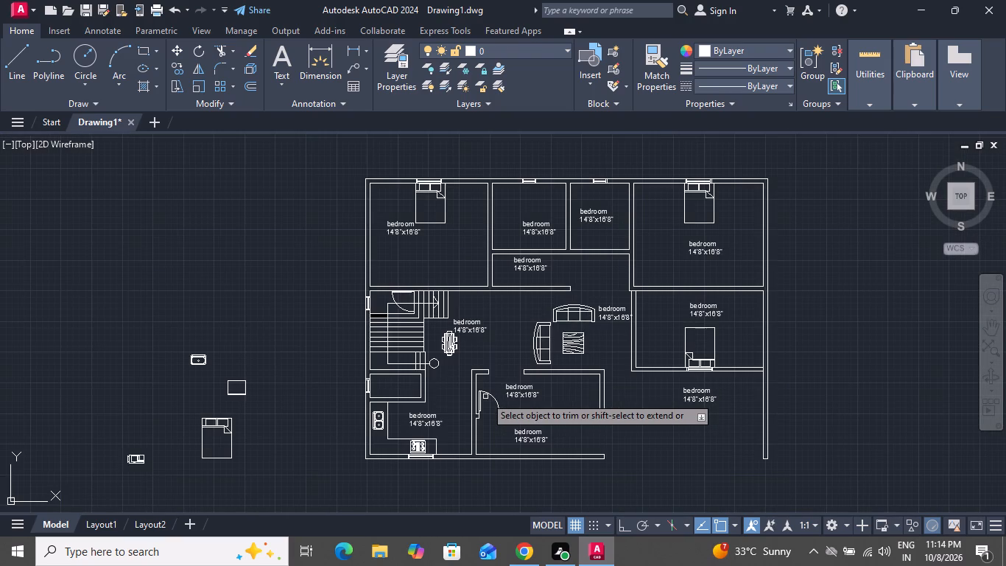
type("dc")
key("space")
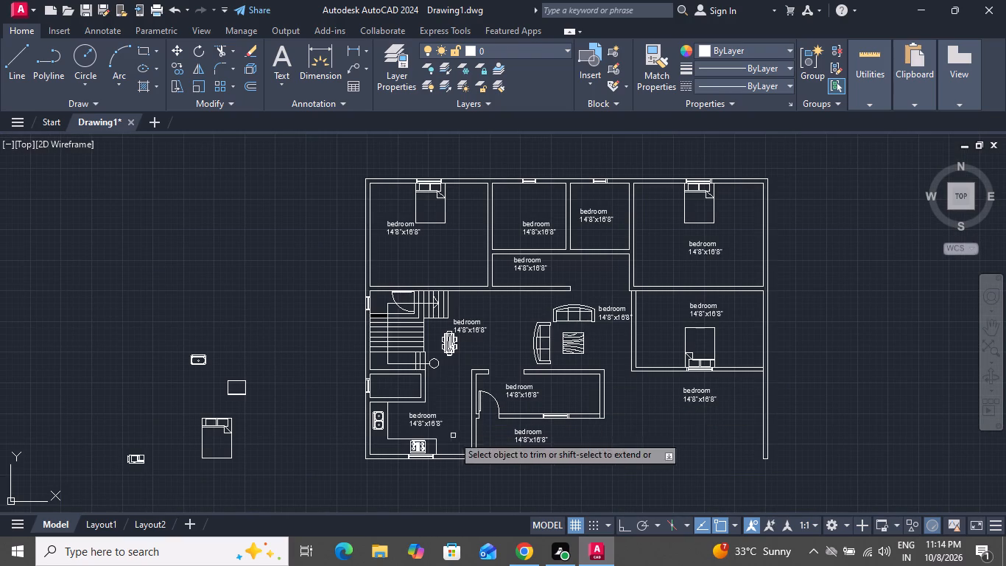
key("Escape")
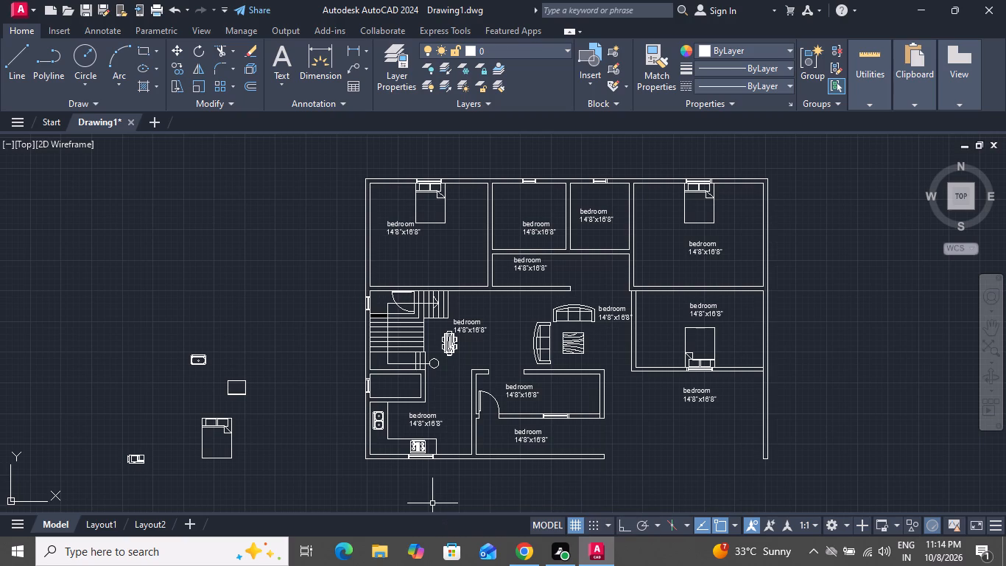
type("dc")
key("space")
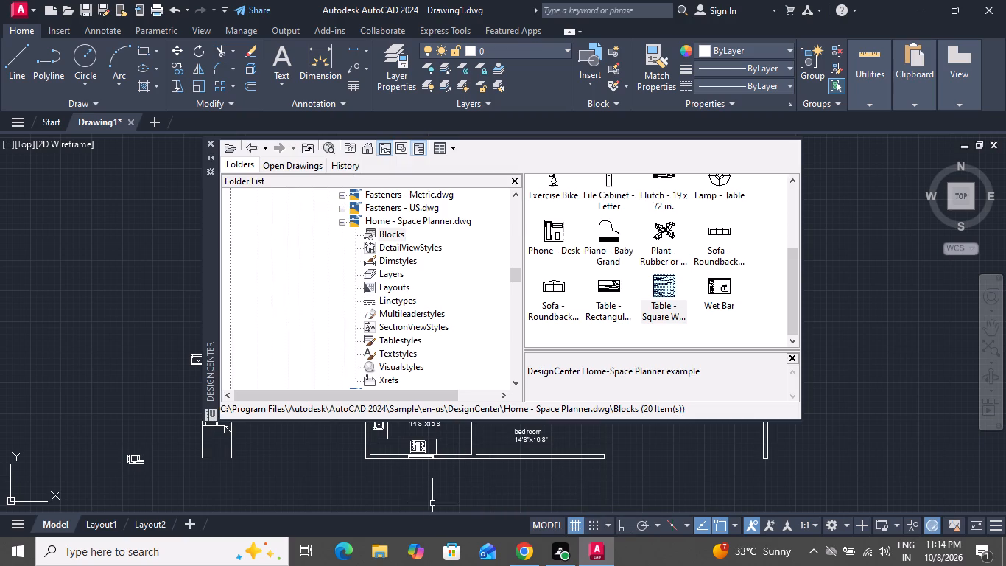
scroll(694, 293, "down", 2)
scroll(665, 302, "up", 1)
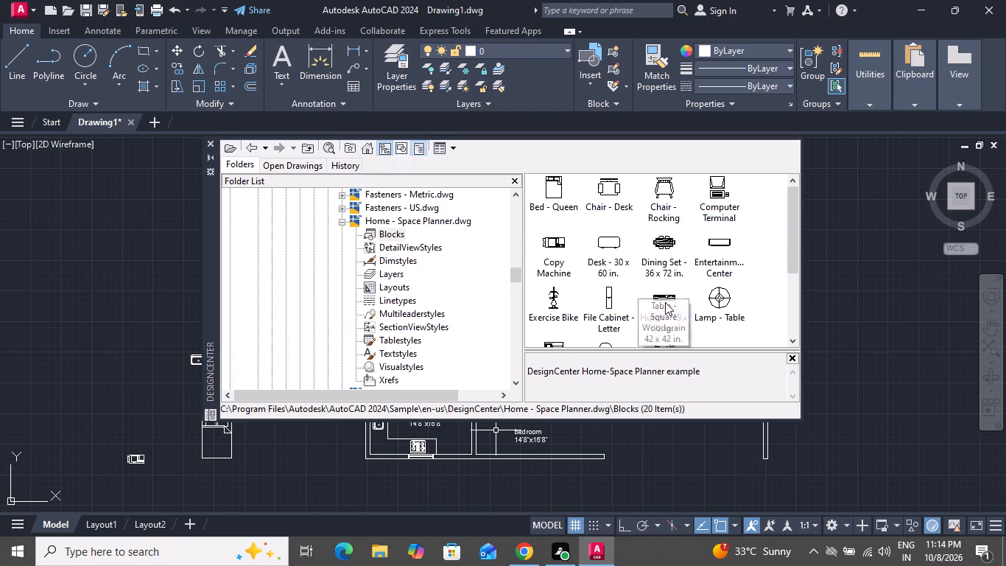
scroll(641, 262, "up", 2)
scroll(641, 262, "down", 1)
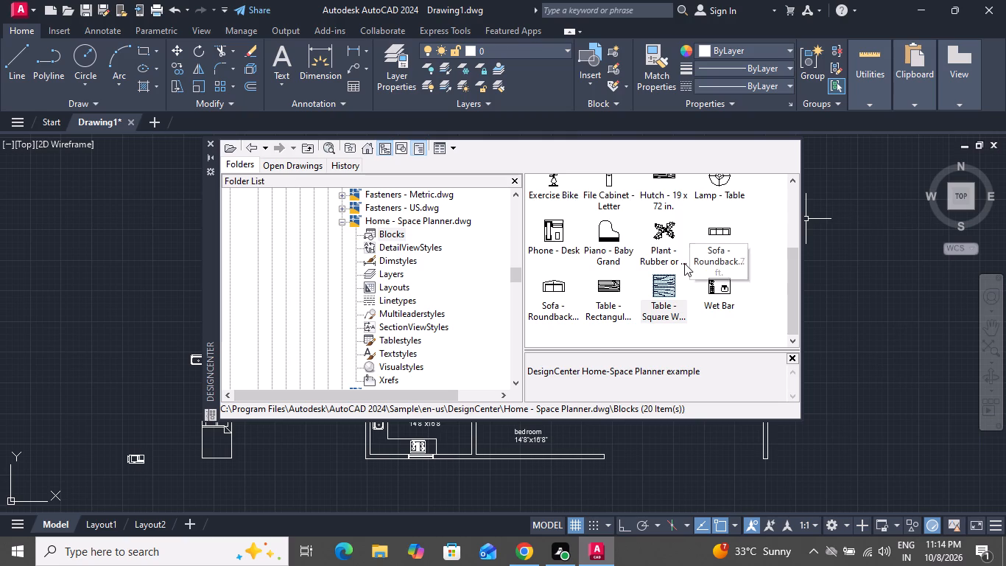
scroll(684, 263, "up", 2)
scroll(684, 263, "down", 1)
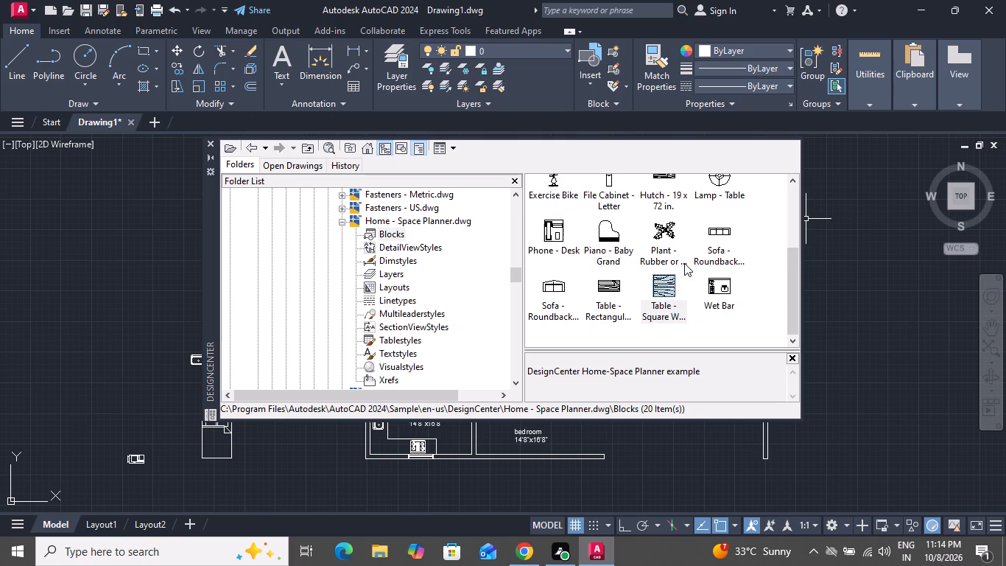
scroll(677, 268, "up", 1)
scroll(669, 284, "down", 2)
left_click_drag(554, 297, 121, 262)
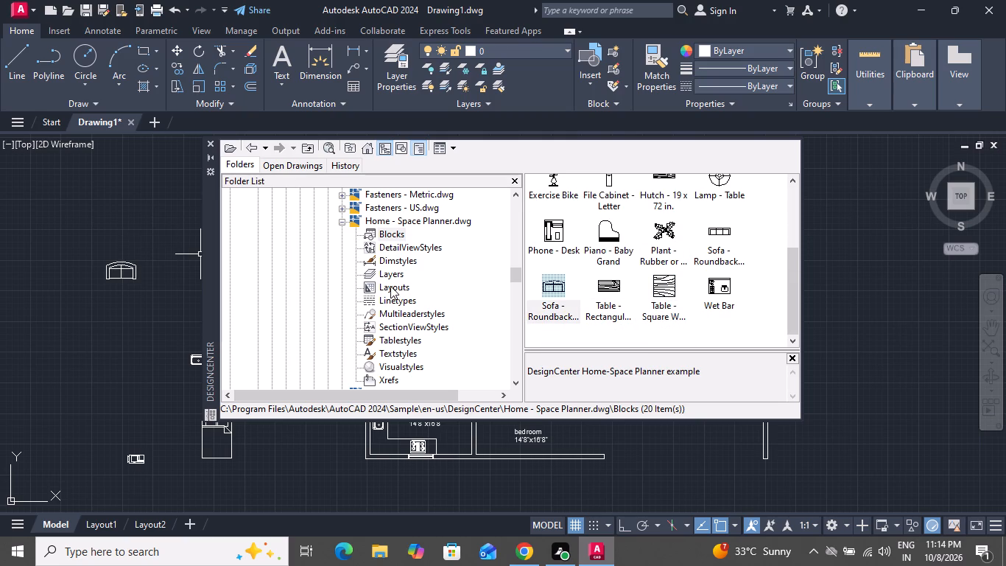
Insert the Plant - Rubber block from Home - Space Planner just below the newly placed sofa outside the plan.
scroll(622, 316, "up", 3)
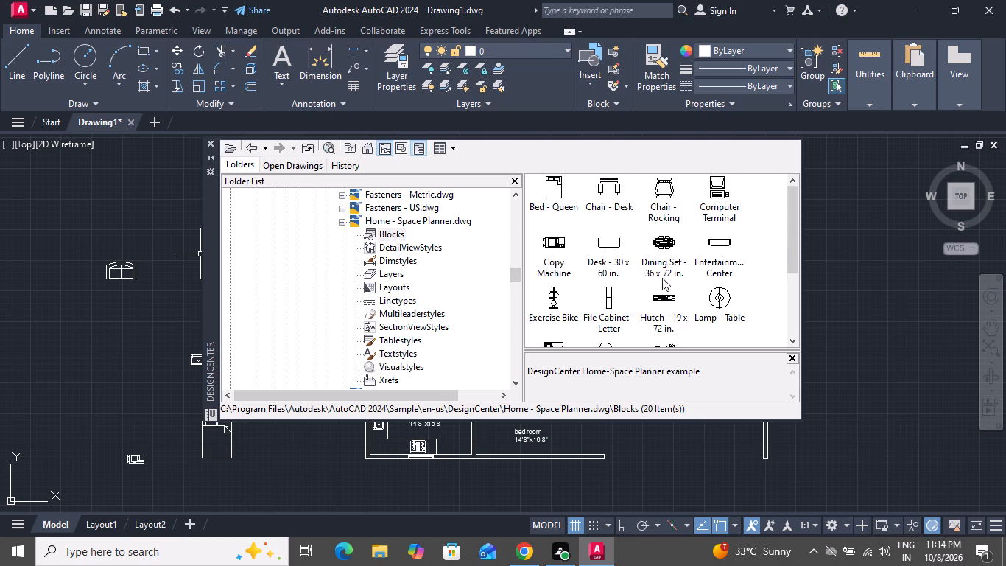
scroll(662, 278, "down", 1)
left_click_drag(663, 231, 156, 284)
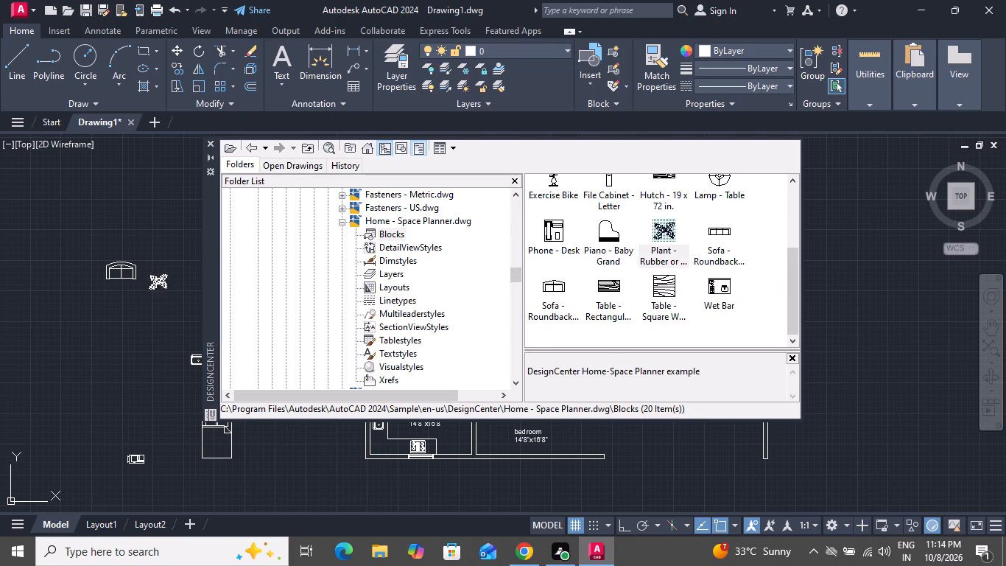
left_click_drag(156, 284, 144, 301)
Insert the Chair - Desk block below the sofa, beside the plant, and close DesignCenter.
scroll(613, 273, "up", 1)
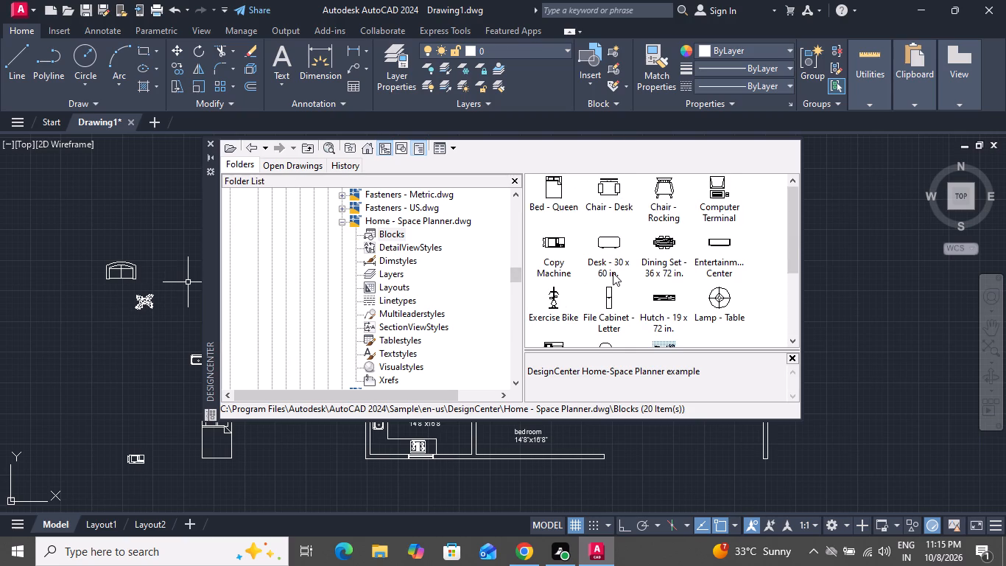
scroll(613, 273, "up", 1)
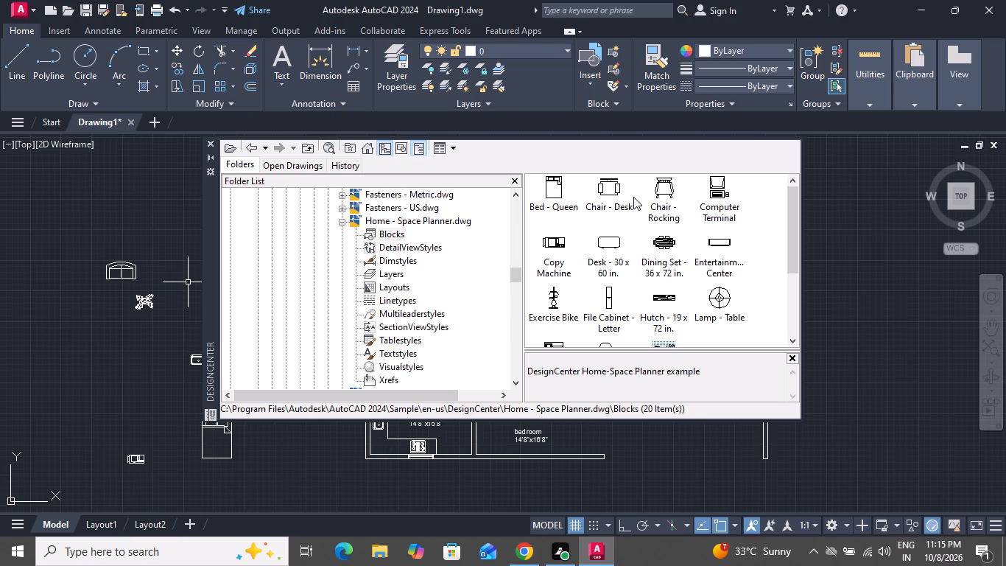
left_click_drag(613, 189, 108, 315)
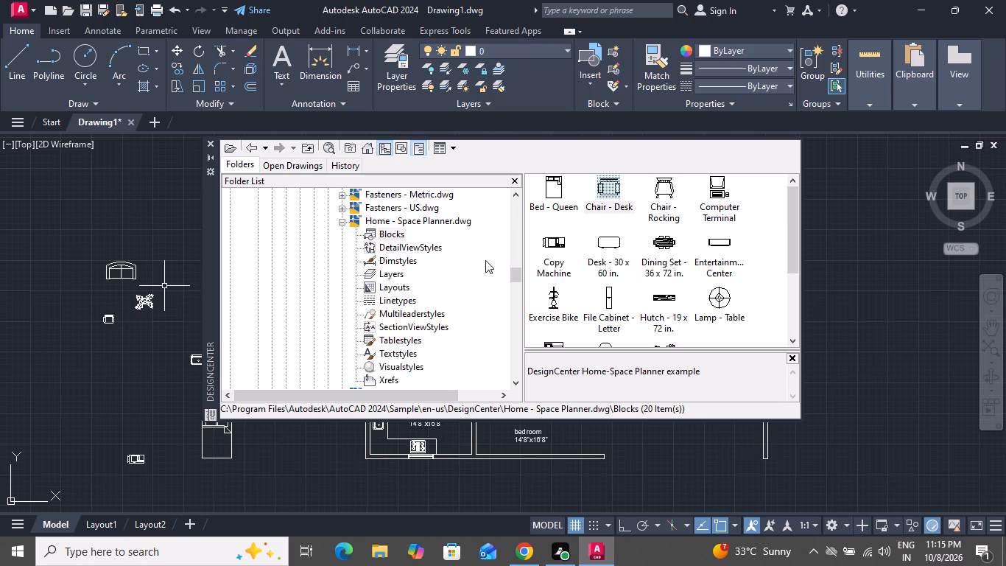
scroll(664, 287, "up", 3)
left_click(208, 143)
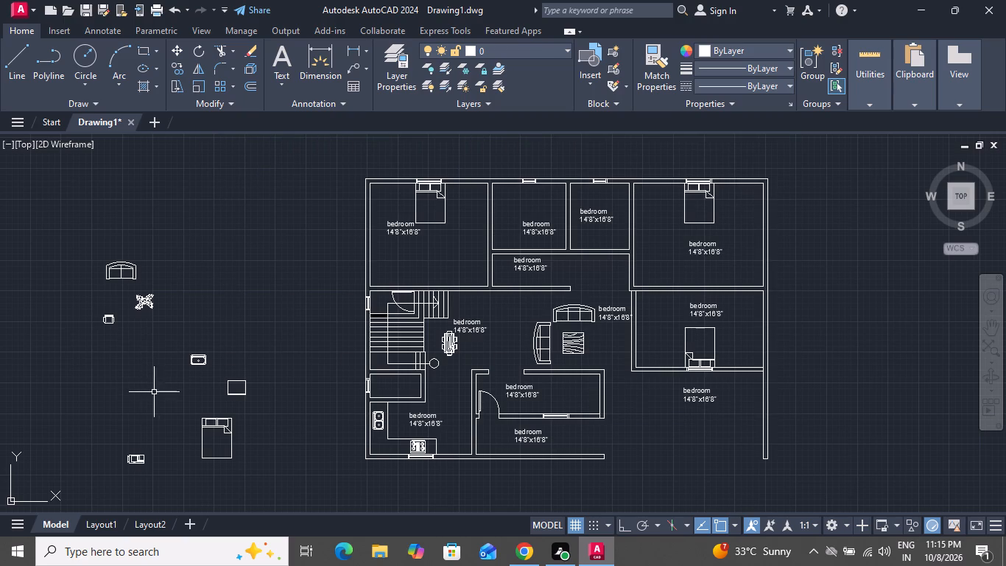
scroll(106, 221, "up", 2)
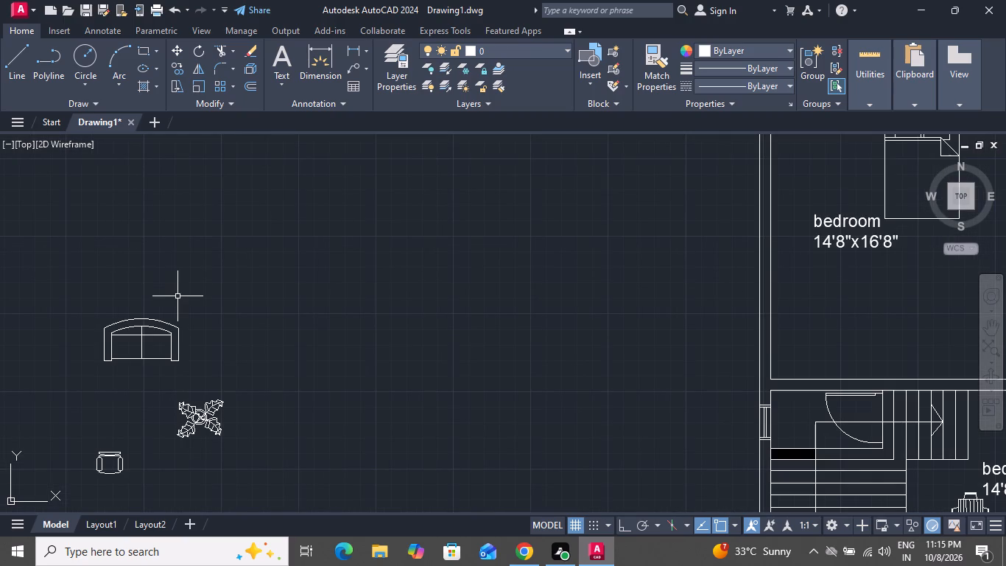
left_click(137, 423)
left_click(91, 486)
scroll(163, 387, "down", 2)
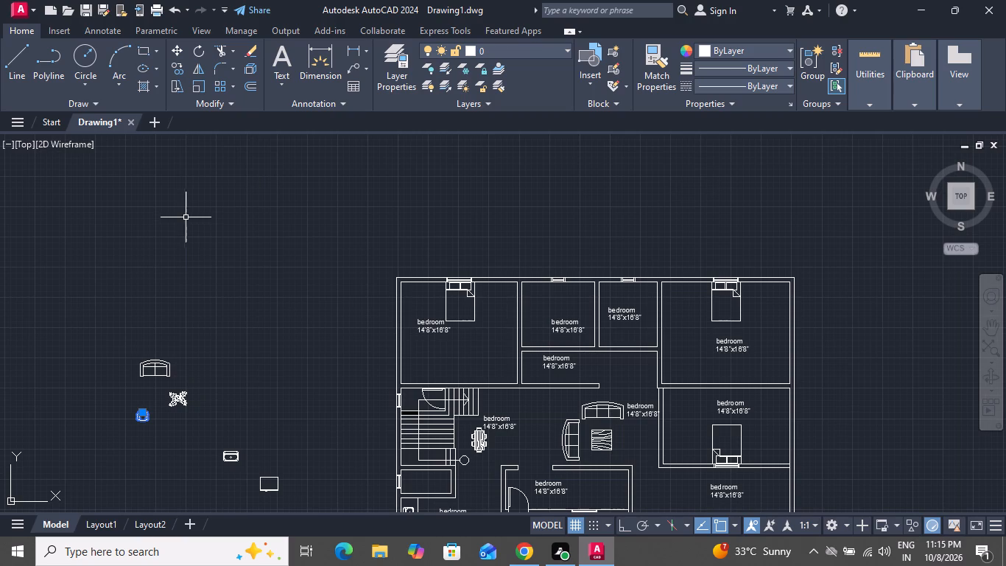
Draw a vertical line about 6'-9" long between the north and south walls near the upper lower-middle bedroom's east end.
scroll(506, 355, "down", 2)
scroll(557, 410, "up", 1)
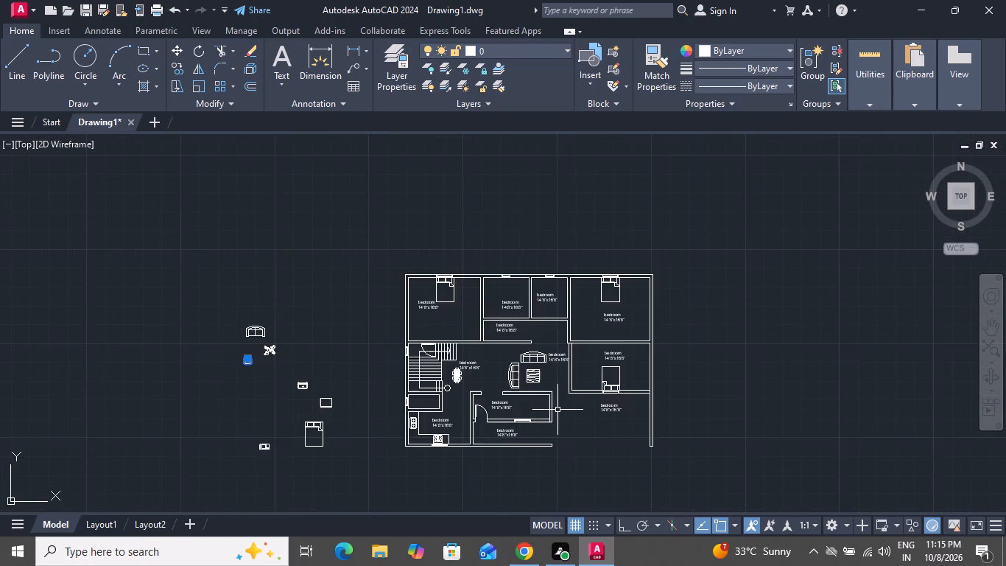
scroll(557, 410, "up", 2)
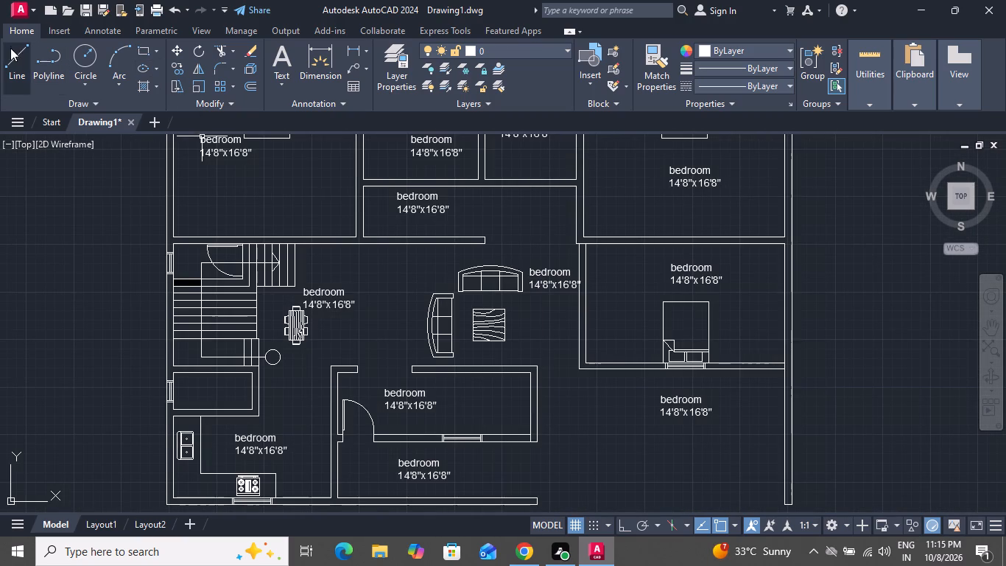
left_click(20, 60)
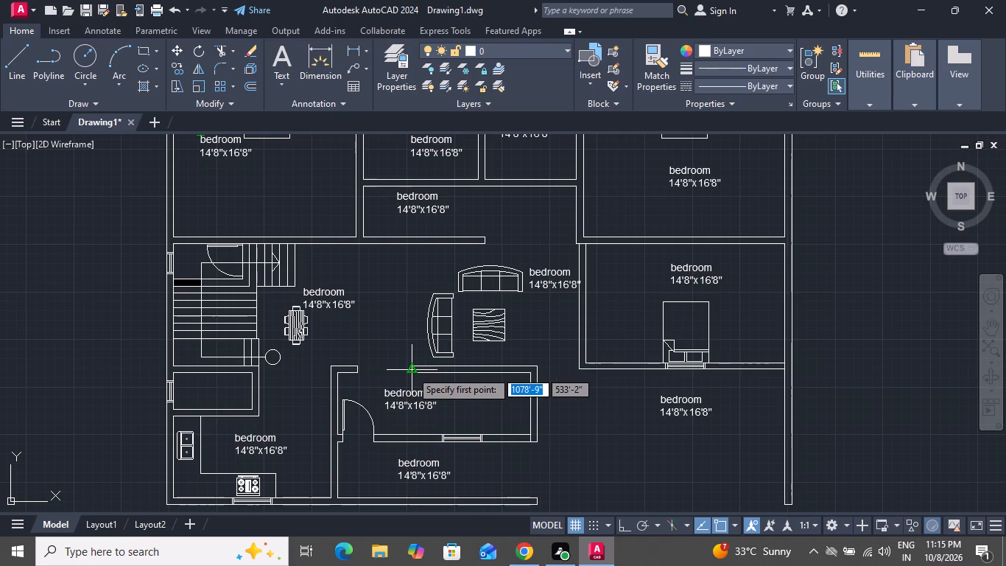
left_click(495, 375)
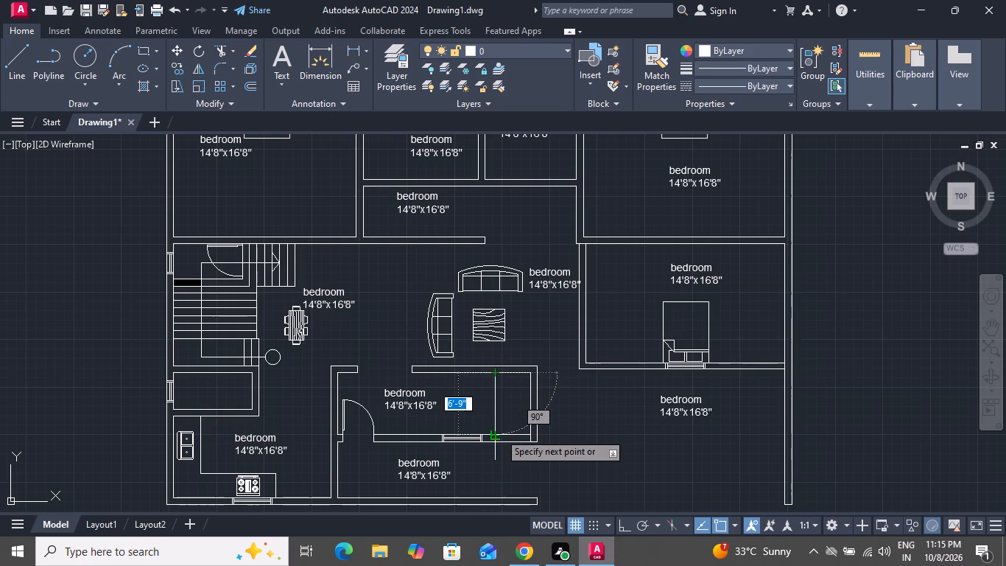
left_click(499, 433)
right_click(499, 433)
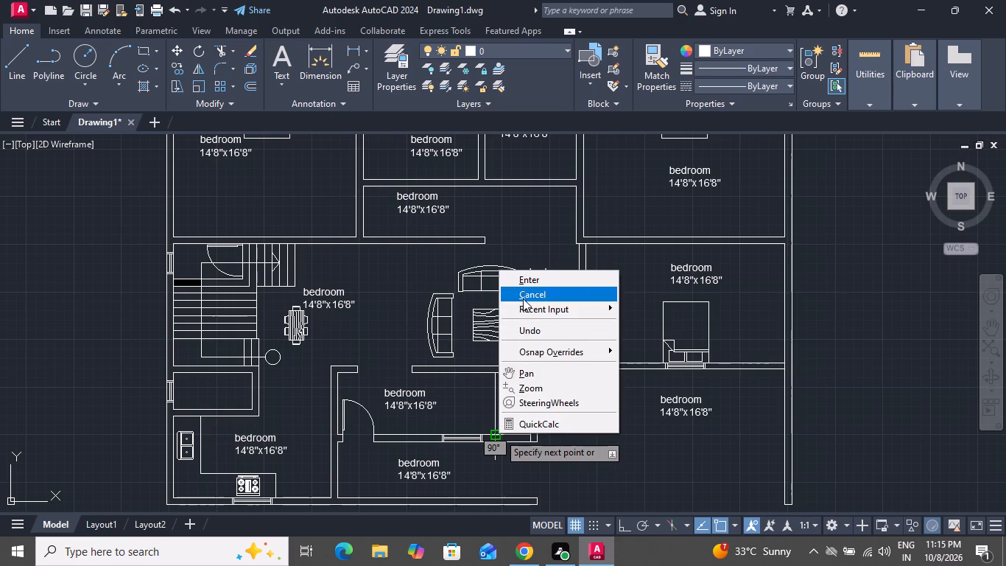
left_click(523, 295)
Rotate the desk chair outside the plan by 90° with Ortho on, so its backrest faces west.
scroll(545, 376, "down", 1)
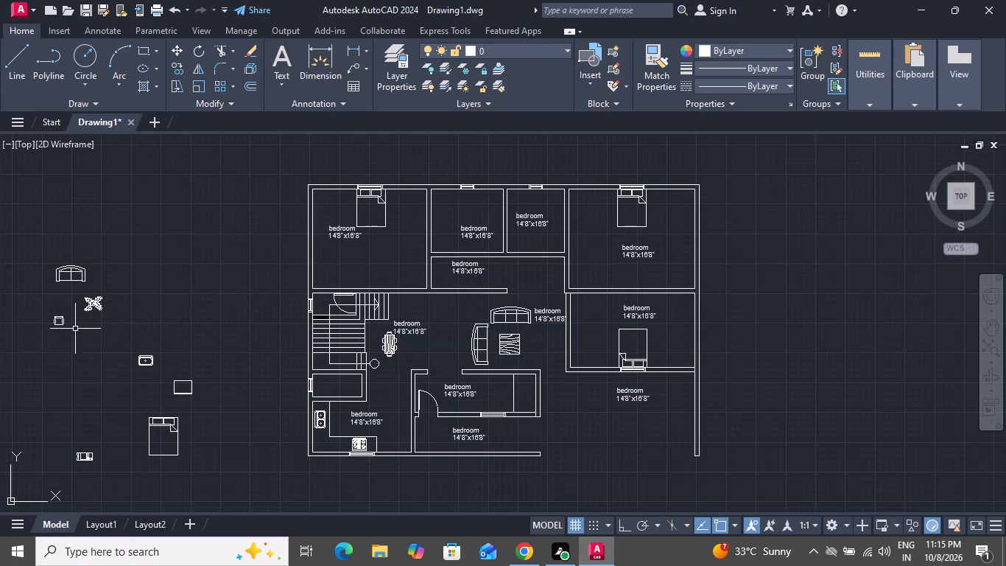
scroll(21, 301, "up", 1)
scroll(83, 321, "up", 1)
scroll(83, 321, "down", 1)
scroll(92, 340, "up", 3)
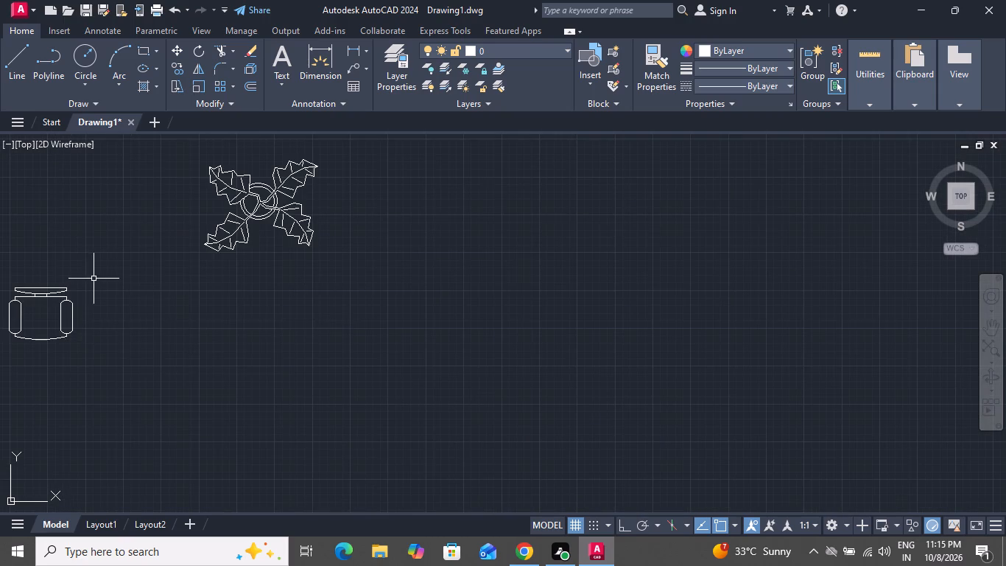
left_click(94, 279)
left_click(16, 349)
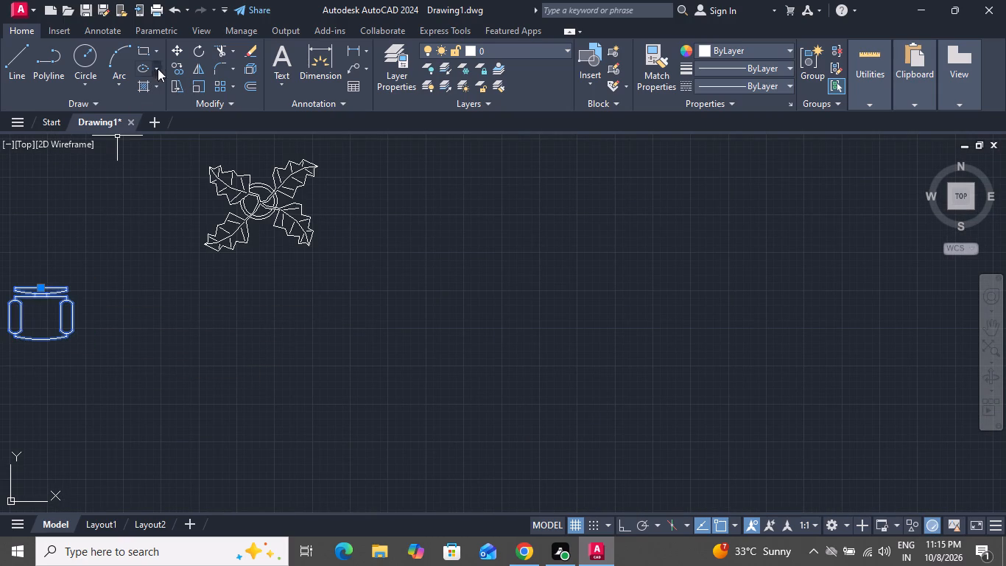
left_click(193, 54)
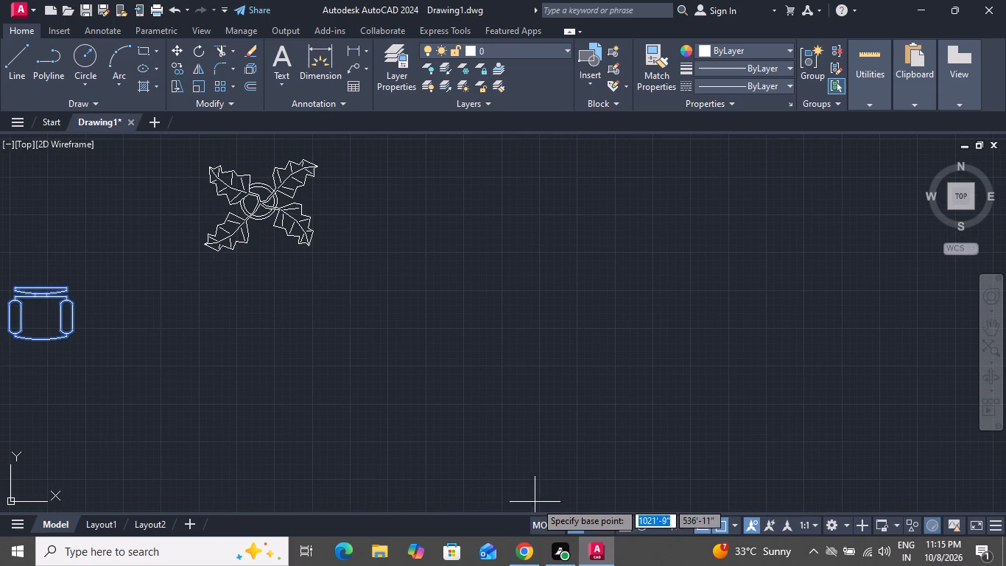
left_click(620, 525)
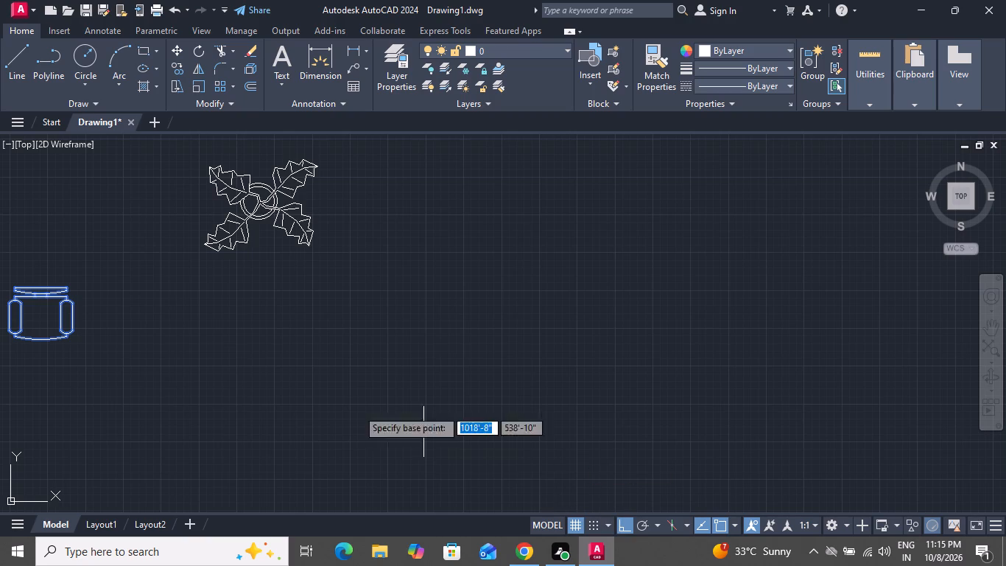
scroll(139, 350, "down", 1)
left_click(94, 314)
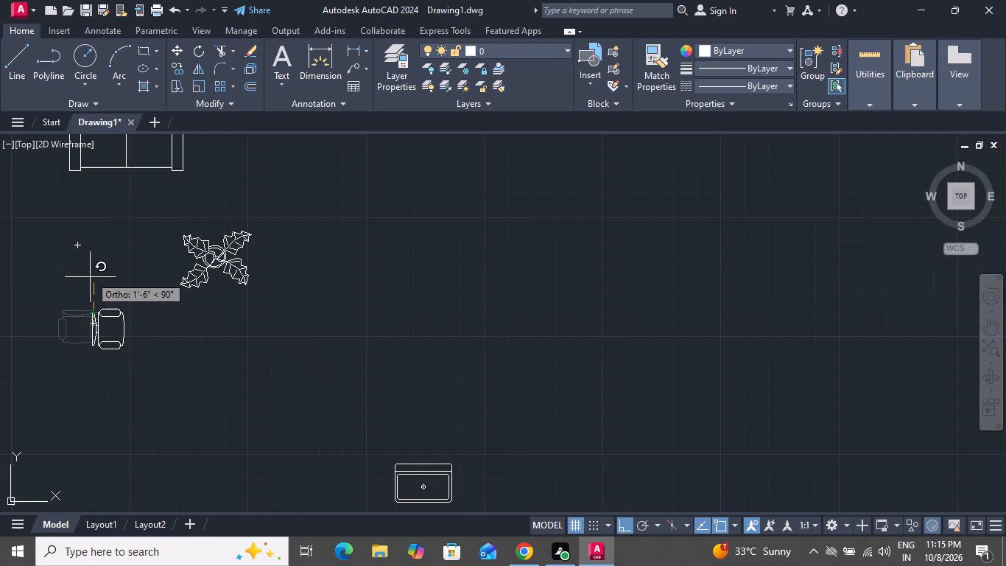
left_click(95, 245)
Move the desk chair with Ortho off into the upper lower-middle bedroom, just west of the vertical line near its east end.
left_click(121, 288)
left_click(82, 357)
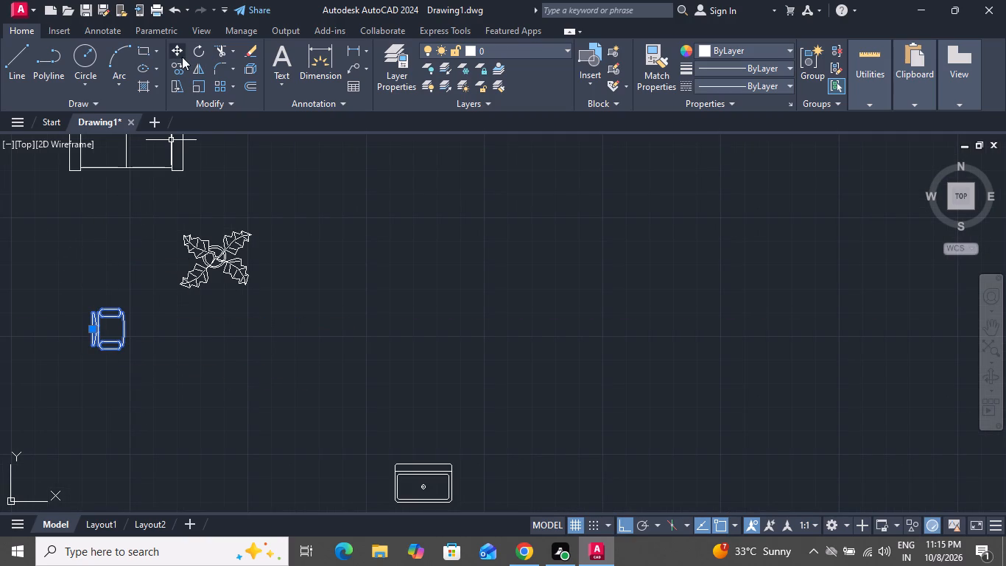
left_click(180, 52)
left_click(86, 332)
scroll(201, 340, "down", 2)
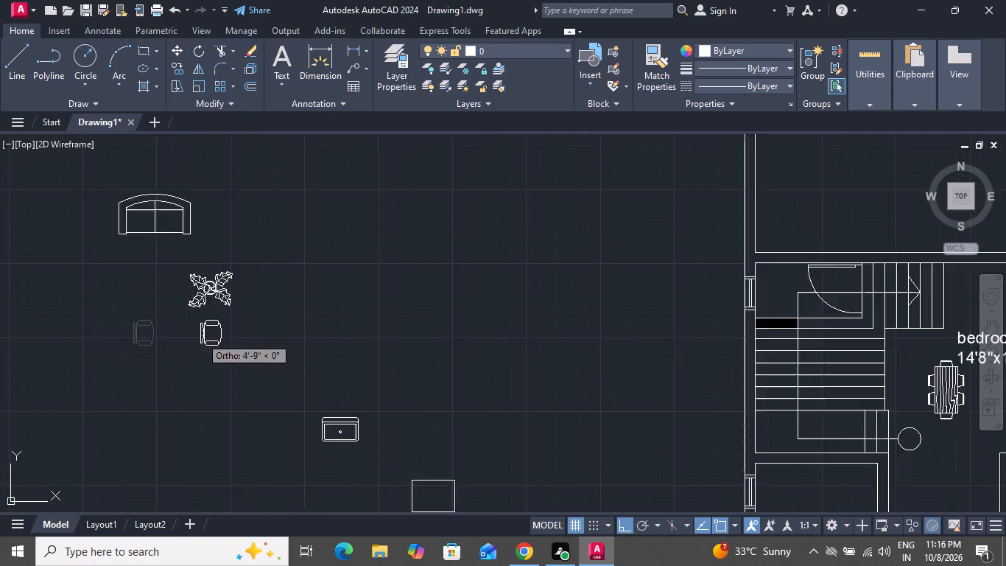
scroll(201, 343, "down", 2)
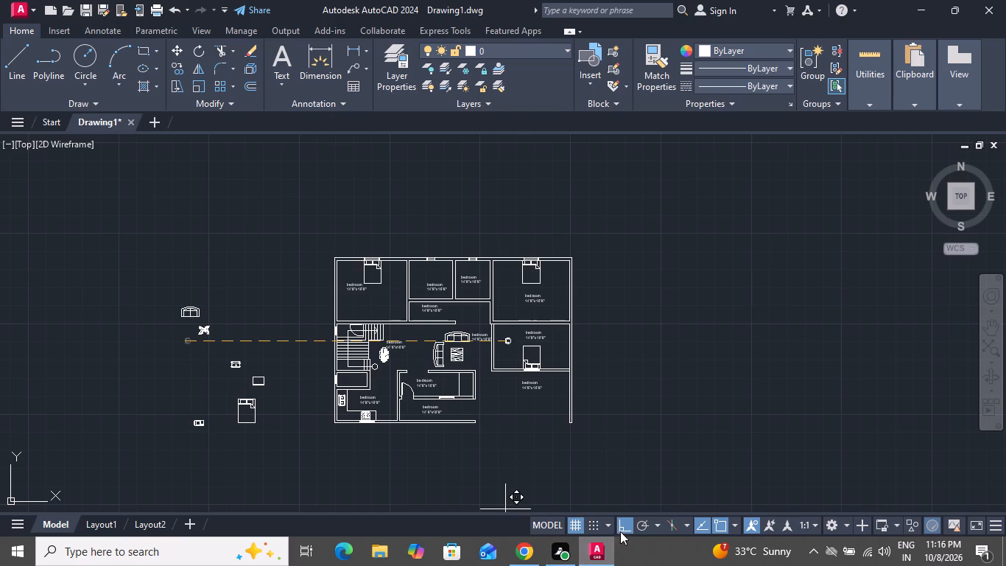
left_click(623, 527)
scroll(405, 362, "up", 4)
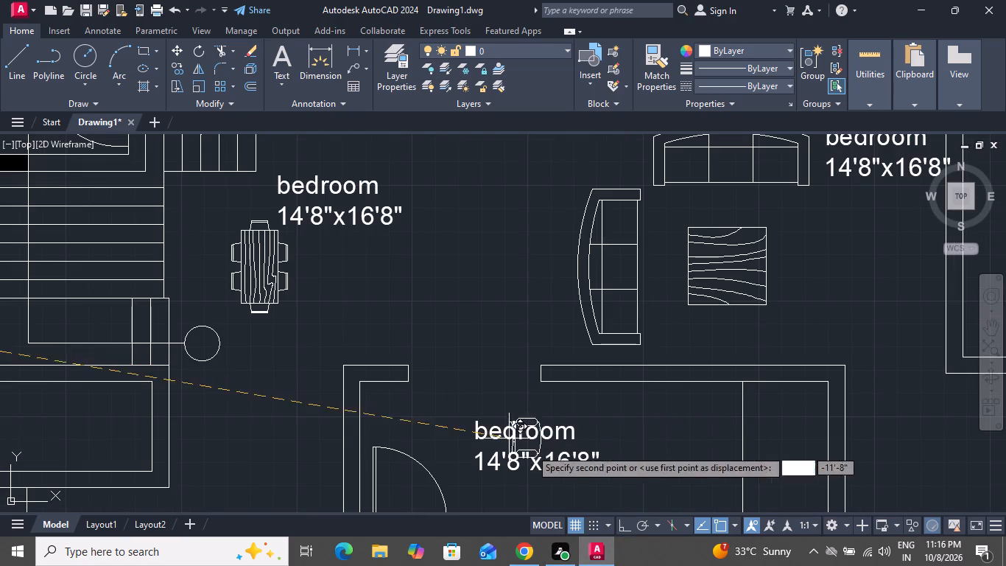
left_click(691, 477)
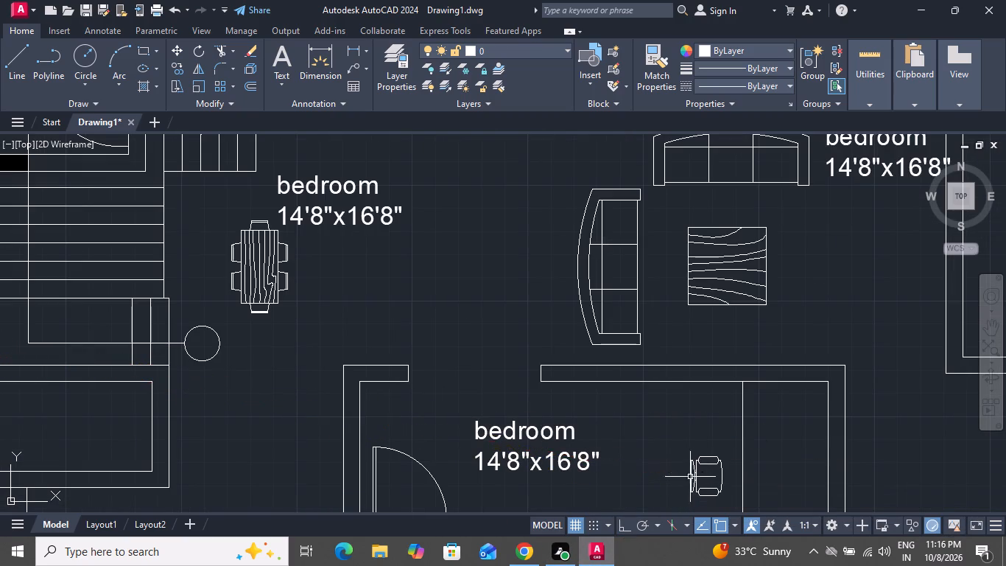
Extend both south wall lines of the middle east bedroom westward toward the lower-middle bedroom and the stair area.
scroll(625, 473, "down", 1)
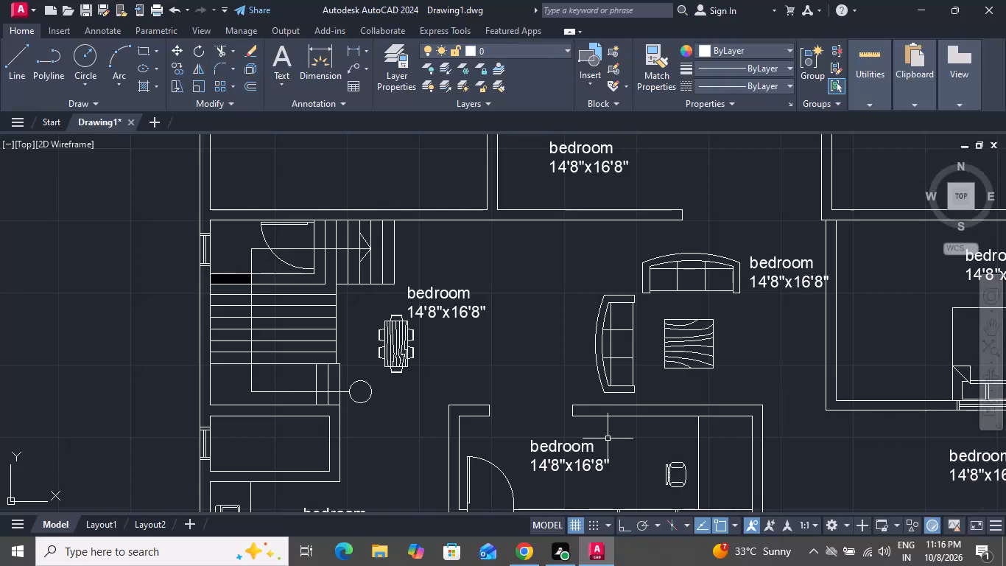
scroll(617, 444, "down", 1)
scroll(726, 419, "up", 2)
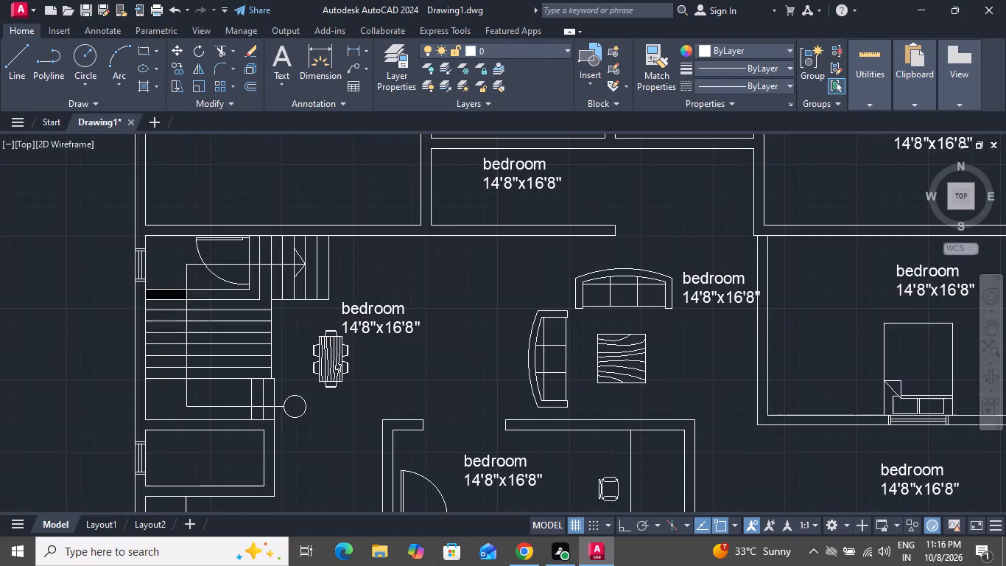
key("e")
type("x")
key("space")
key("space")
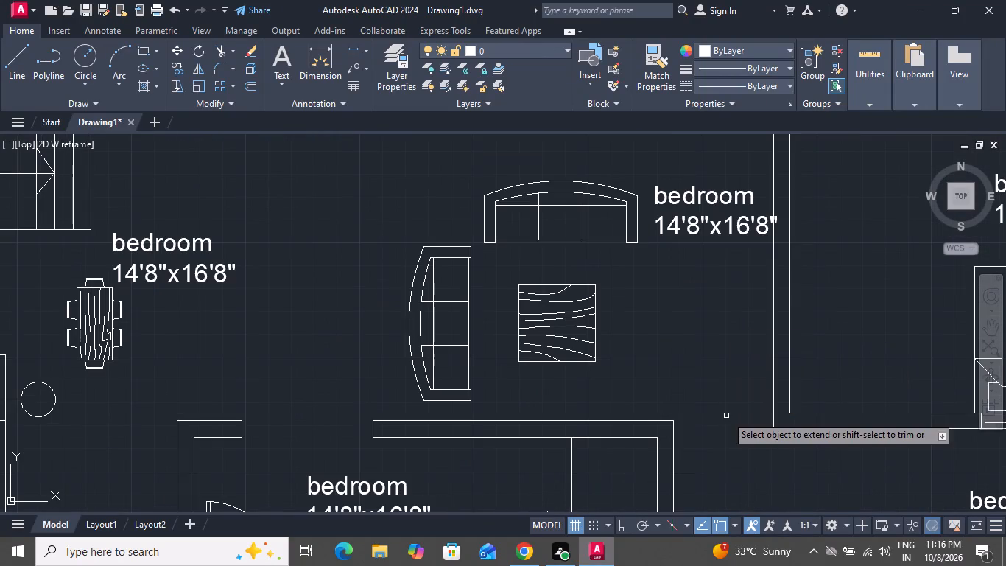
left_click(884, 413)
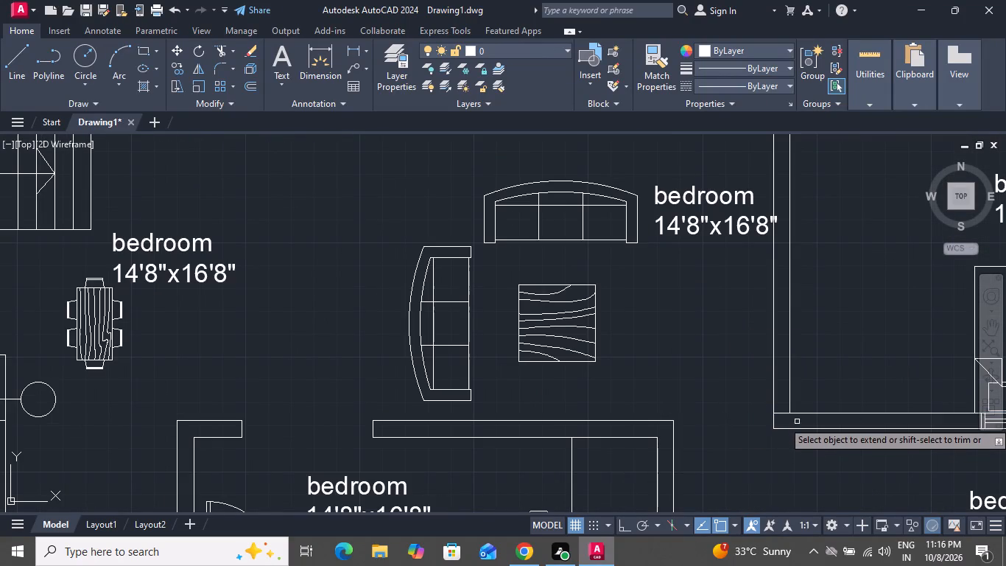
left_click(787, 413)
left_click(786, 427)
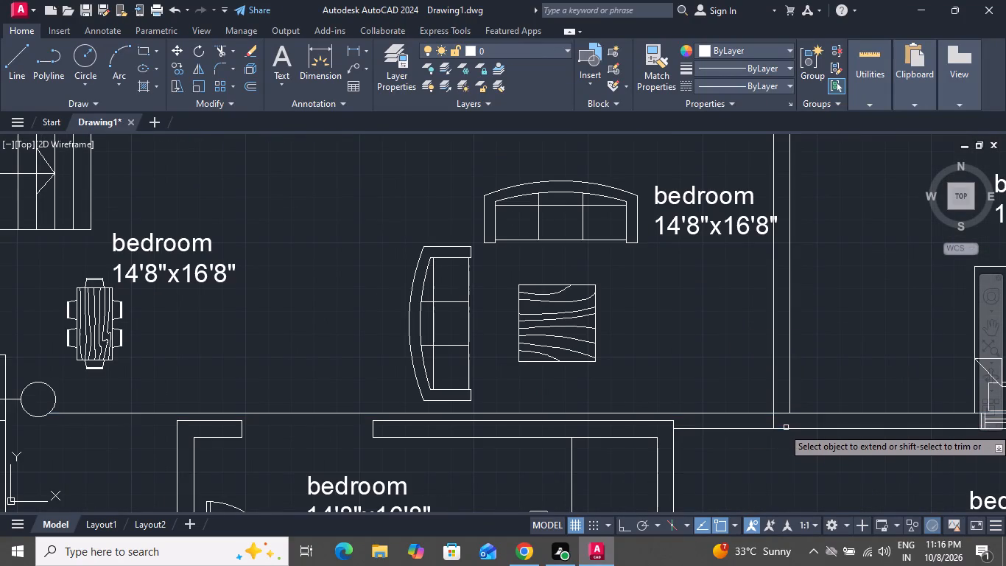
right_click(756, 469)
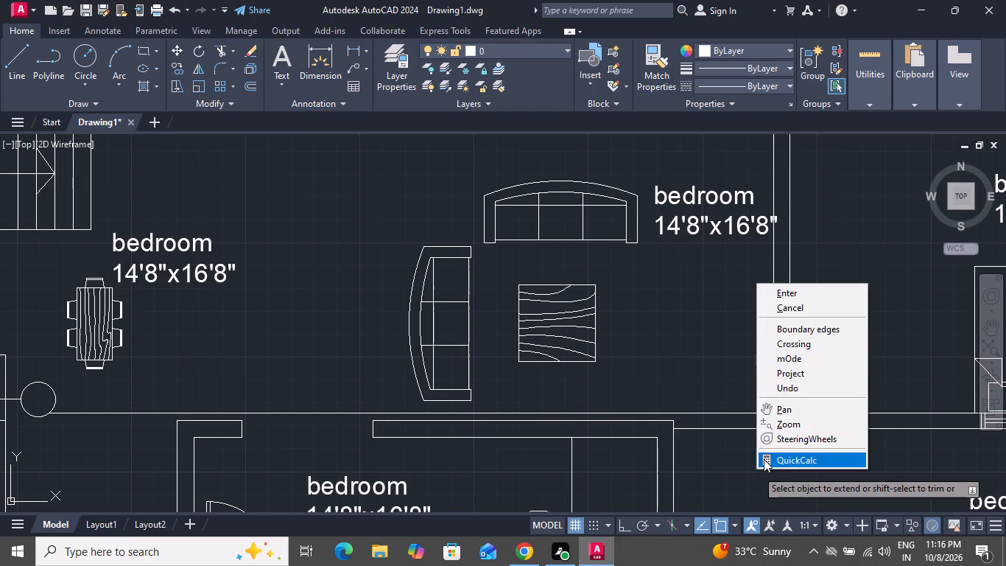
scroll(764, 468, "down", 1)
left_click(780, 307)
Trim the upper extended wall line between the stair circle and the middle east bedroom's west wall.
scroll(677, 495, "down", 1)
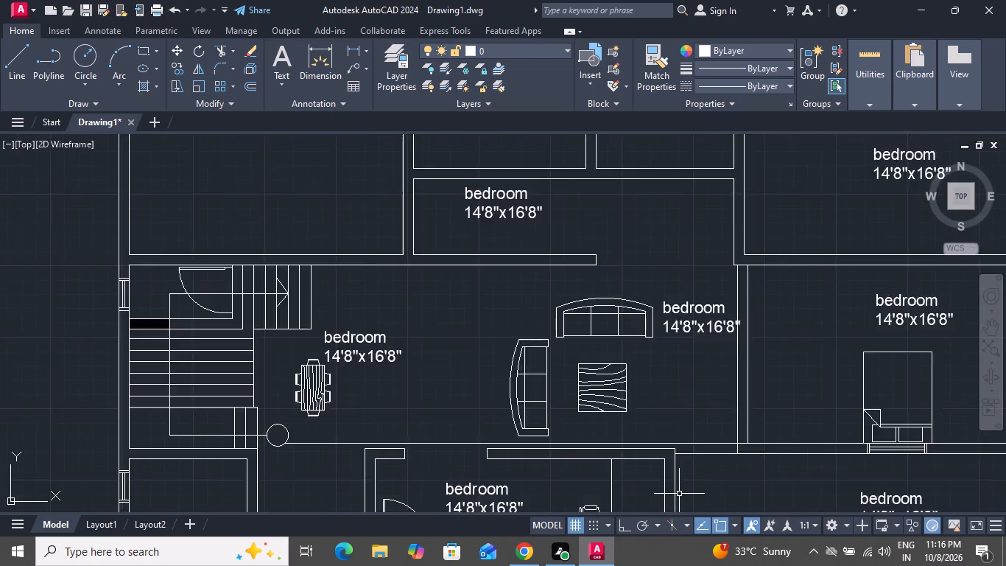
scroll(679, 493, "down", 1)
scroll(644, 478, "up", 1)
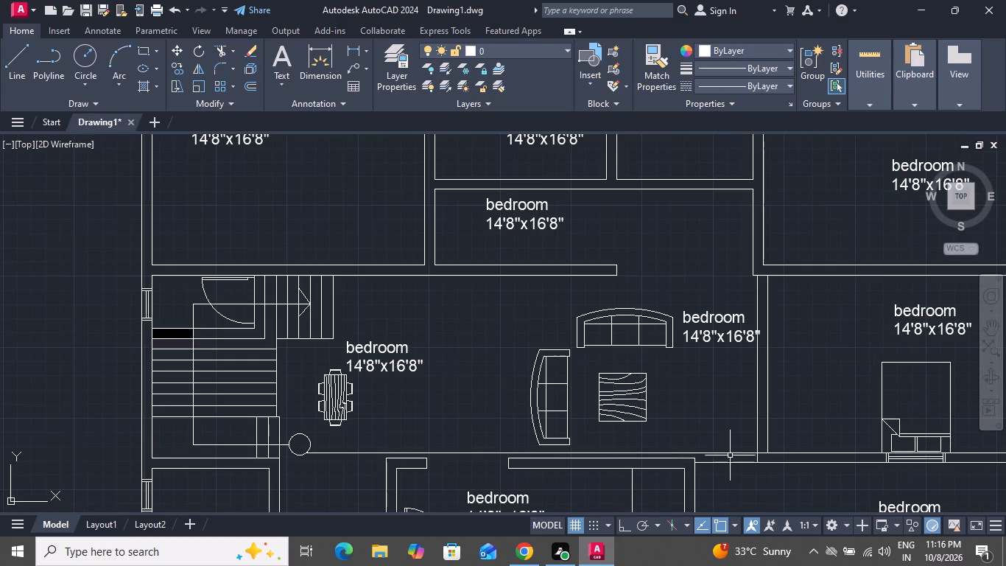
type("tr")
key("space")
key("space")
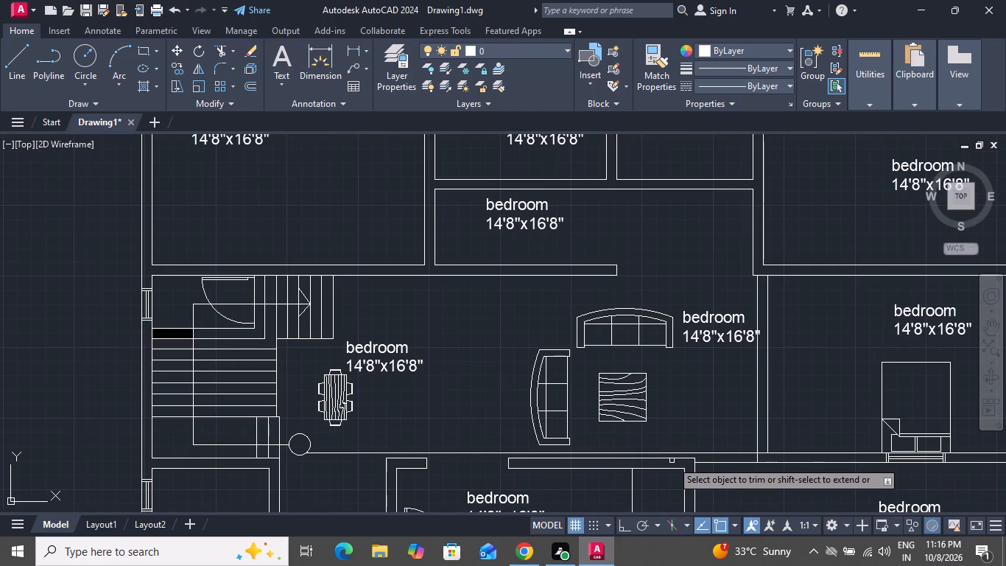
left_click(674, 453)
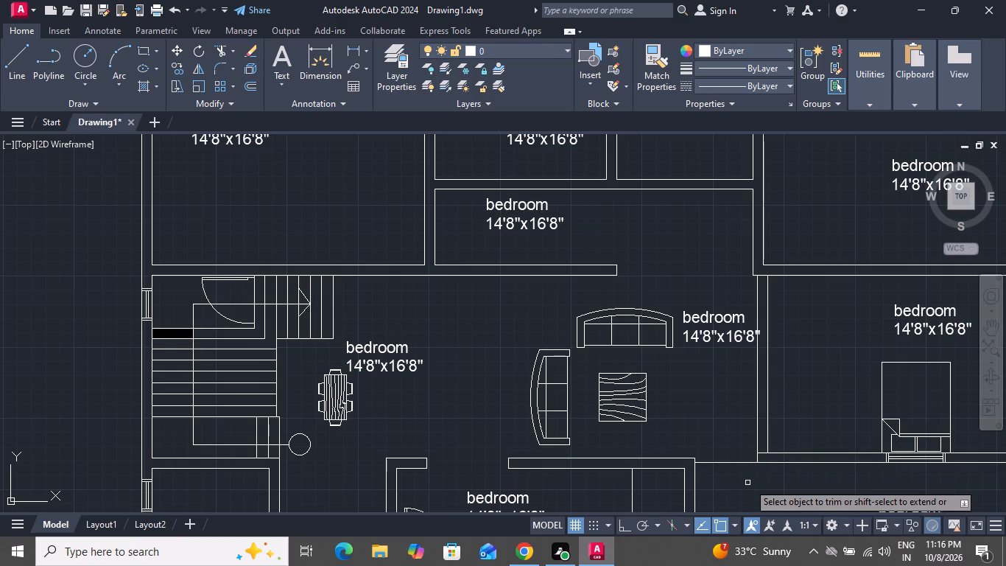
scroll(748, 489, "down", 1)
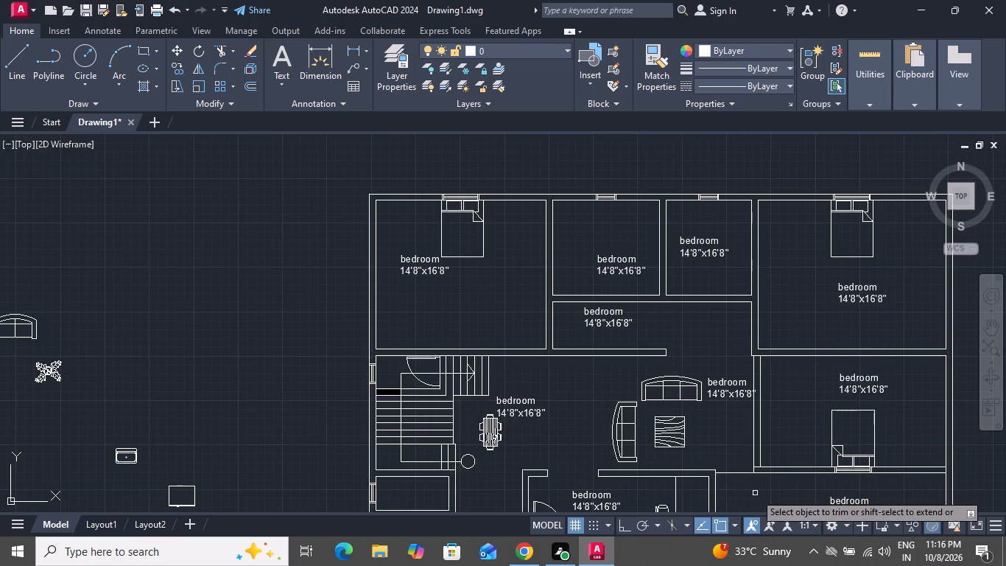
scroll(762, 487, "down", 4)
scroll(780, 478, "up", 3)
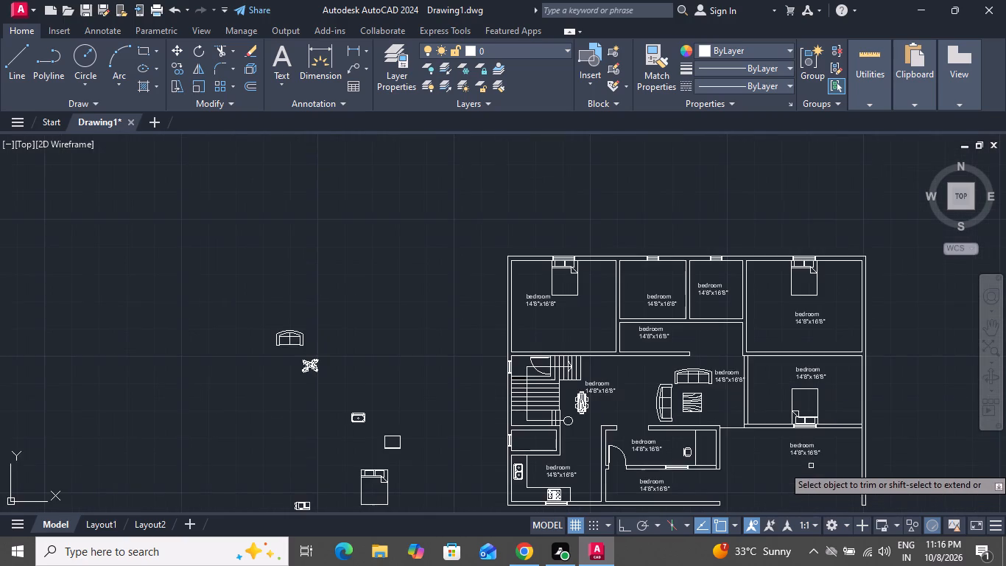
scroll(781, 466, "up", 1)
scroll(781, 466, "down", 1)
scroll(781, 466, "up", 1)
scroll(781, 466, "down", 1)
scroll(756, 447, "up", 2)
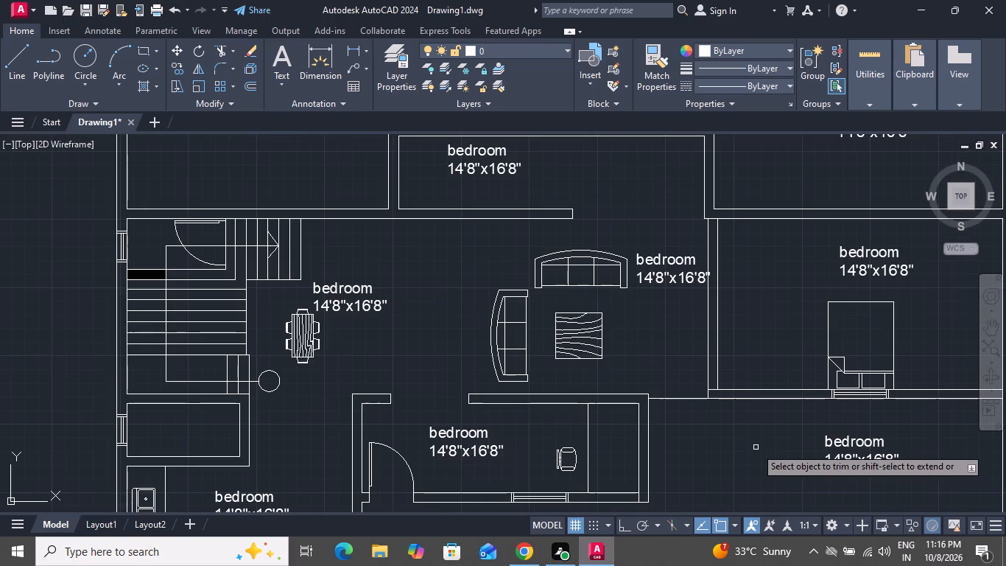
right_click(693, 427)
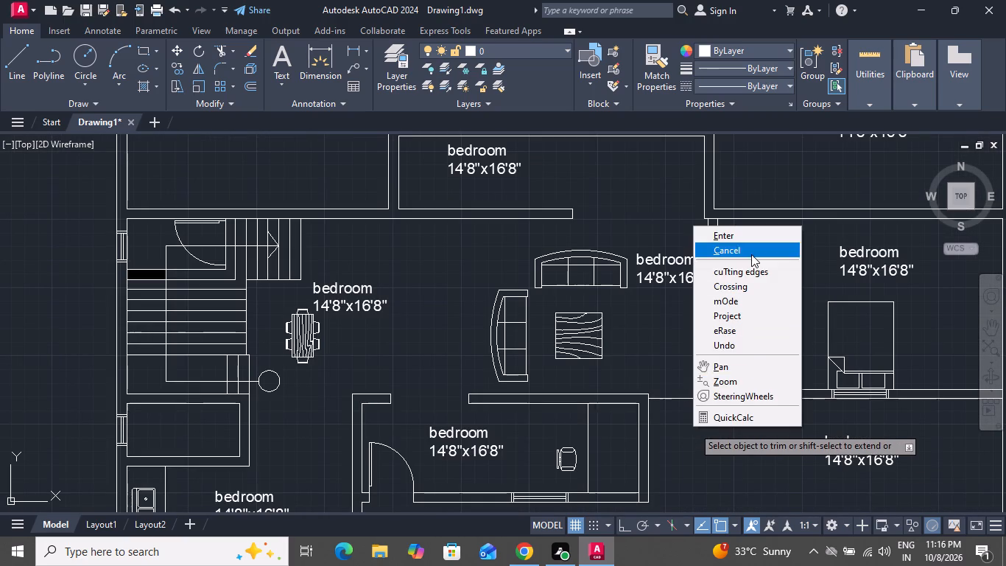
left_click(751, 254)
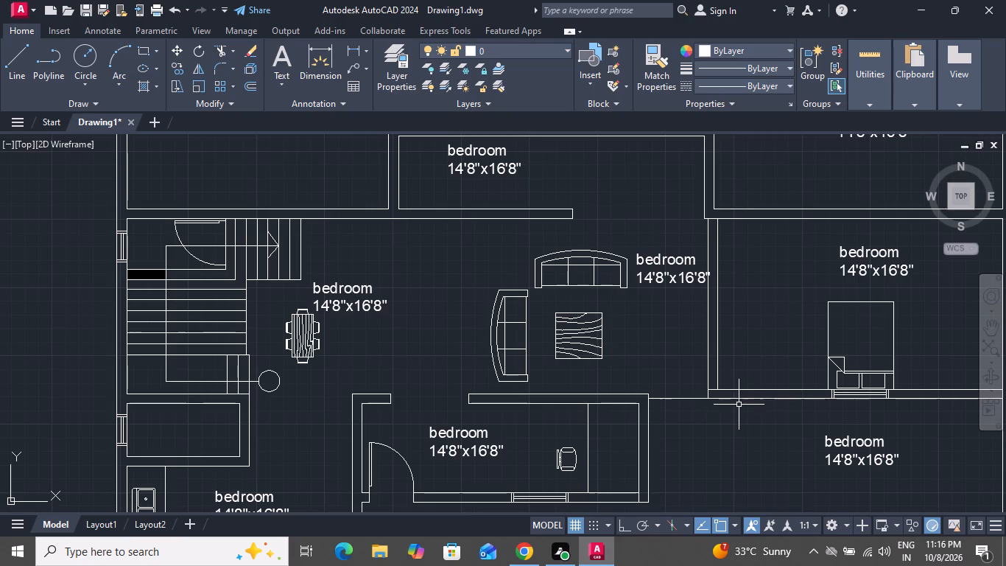
Delete the two horizontal south wall lines of the middle east bedroom, beneath the bed.
scroll(804, 287, "down", 2)
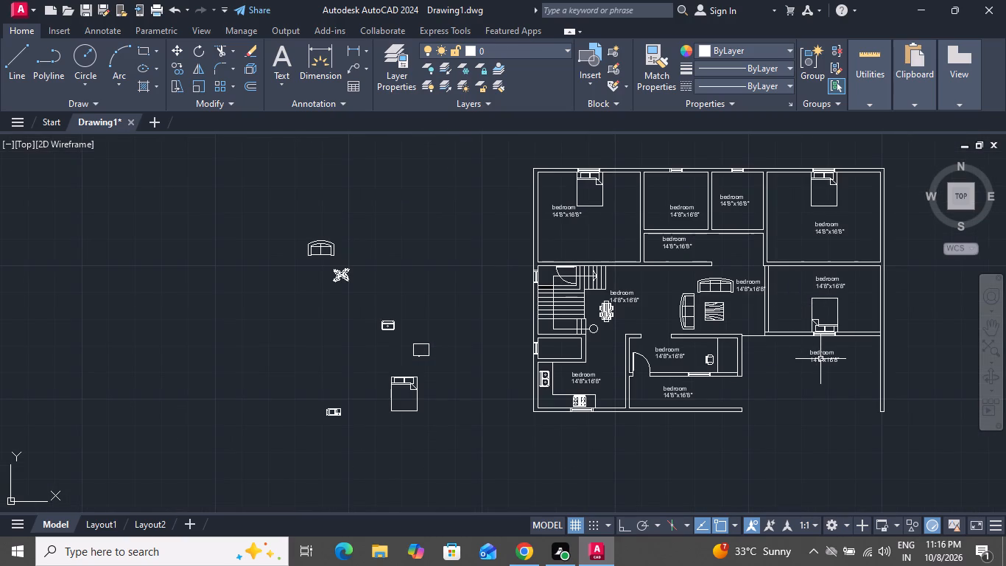
scroll(868, 326, "up", 1)
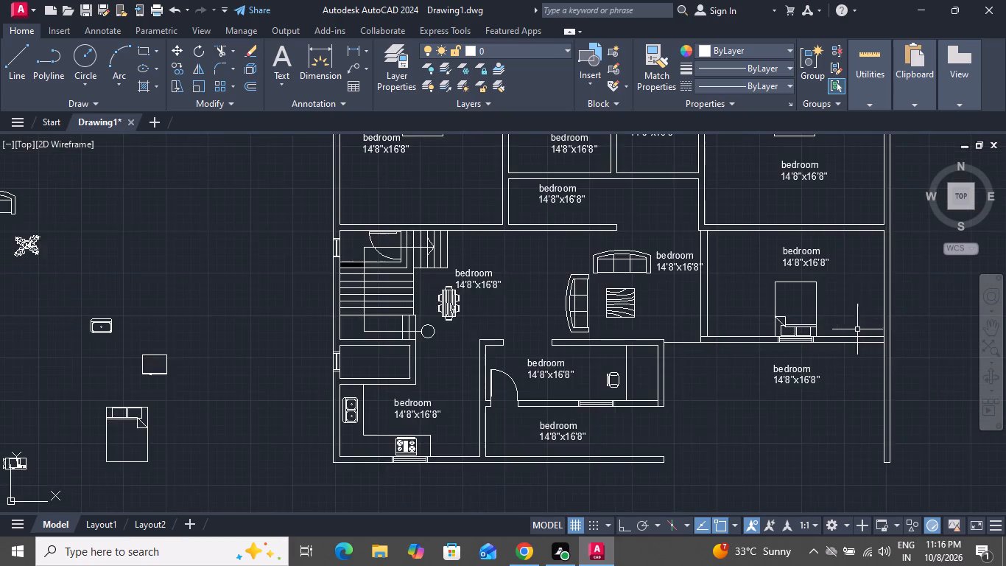
scroll(843, 332, "up", 3)
scroll(532, 340, "up", 1)
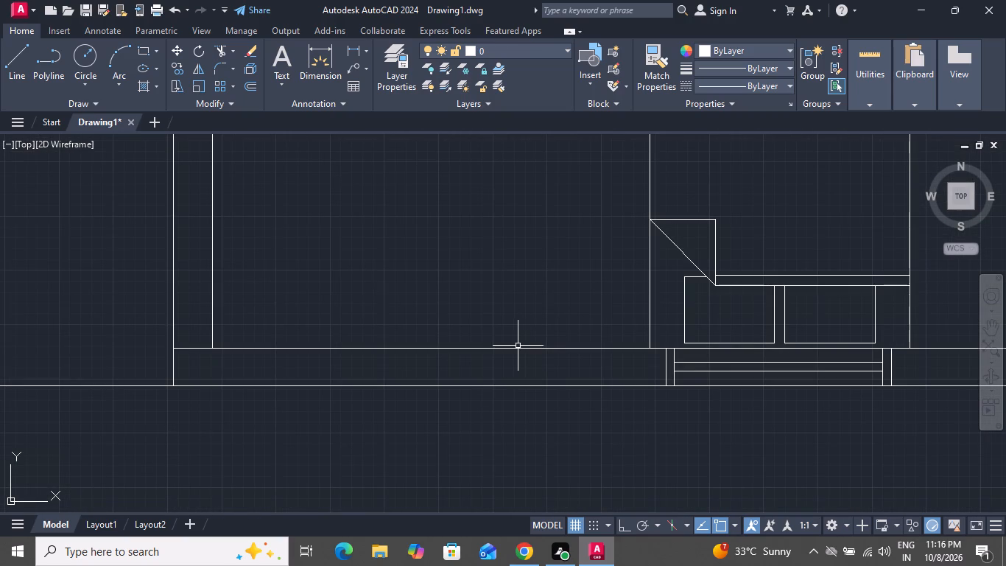
left_click(518, 346)
left_click_drag(509, 304, 503, 337)
left_click(477, 380)
left_click_drag(500, 291, 490, 329)
left_click_drag(497, 319, 494, 349)
left_click(468, 400)
key("Delete")
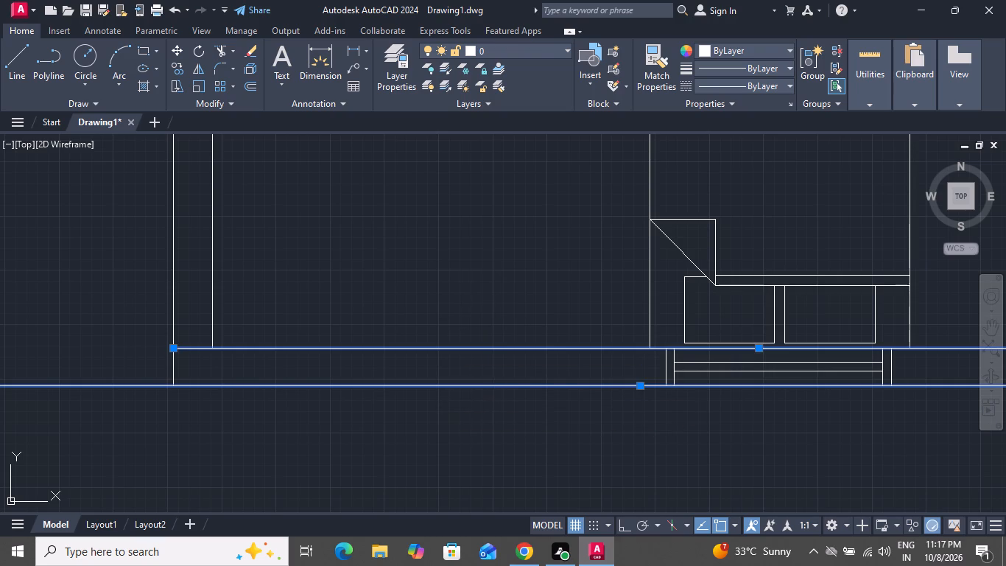
Extend the lower-middle bedroom's outer north wall line east past the middle east bedroom's west wall to the window below the bed.
scroll(493, 394, "down", 1)
scroll(493, 394, "up", 1)
scroll(507, 383, "down", 2)
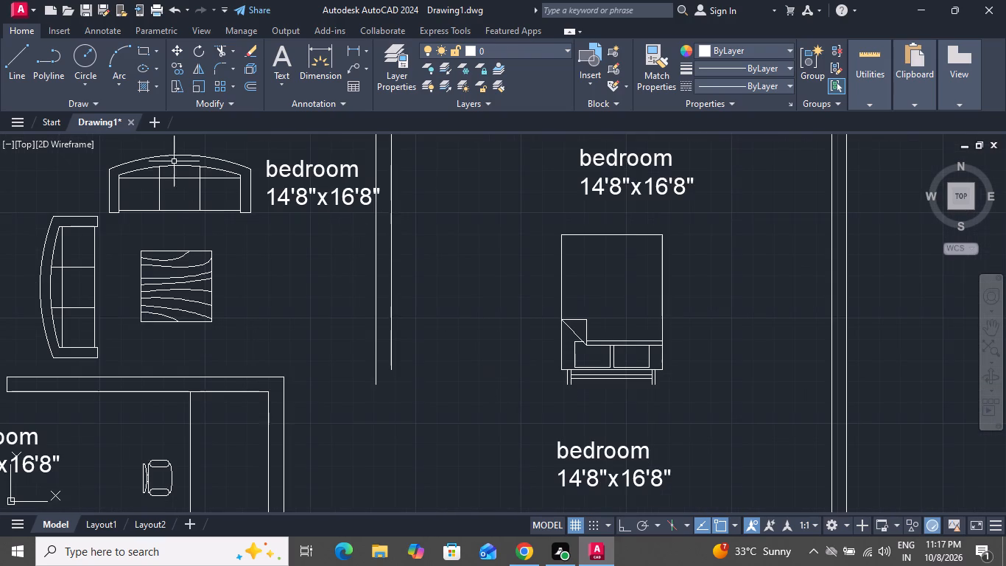
key("e")
type("x")
key("space")
key("space")
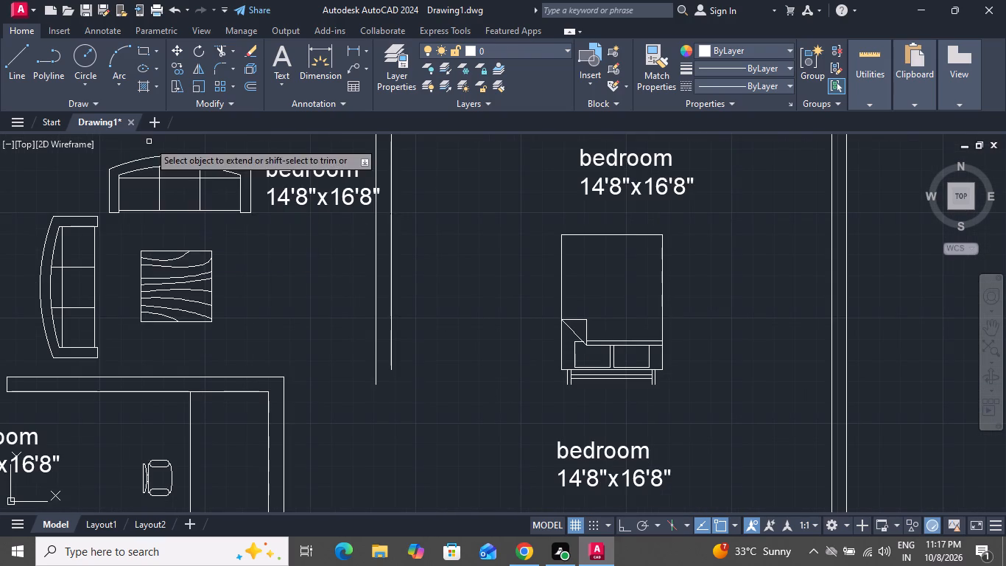
left_click(269, 376)
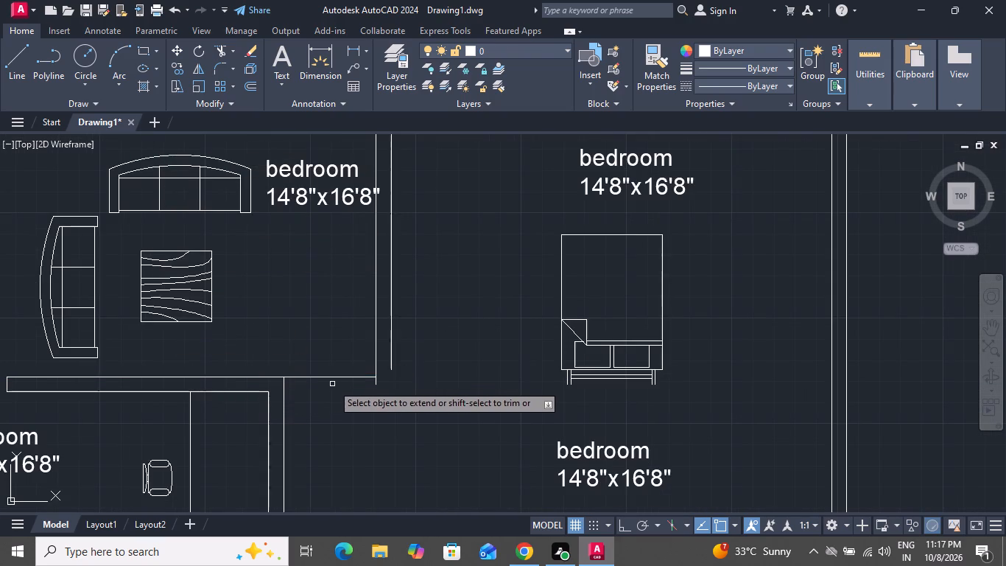
left_click(339, 379)
left_click(479, 382)
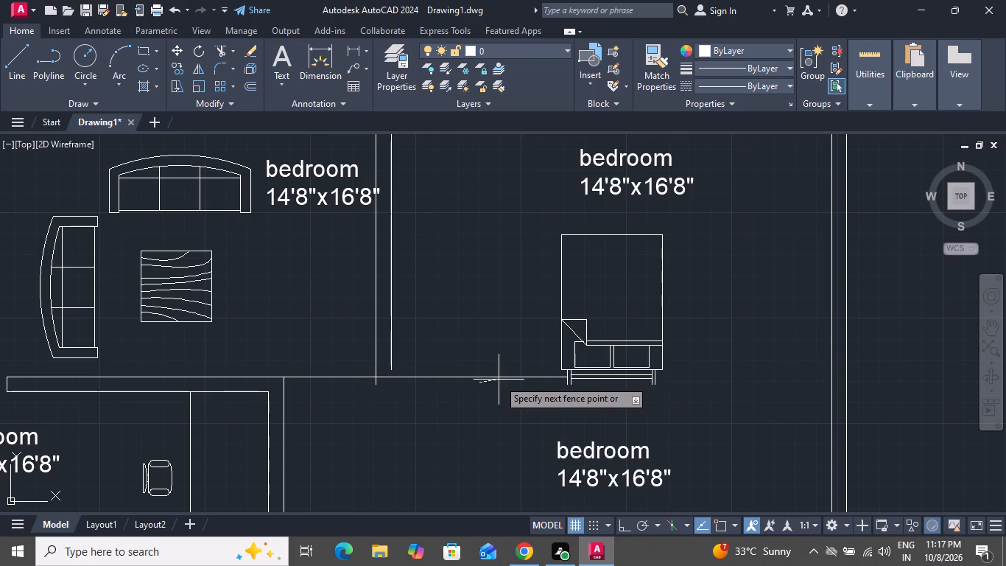
left_click(501, 373)
left_click(508, 374)
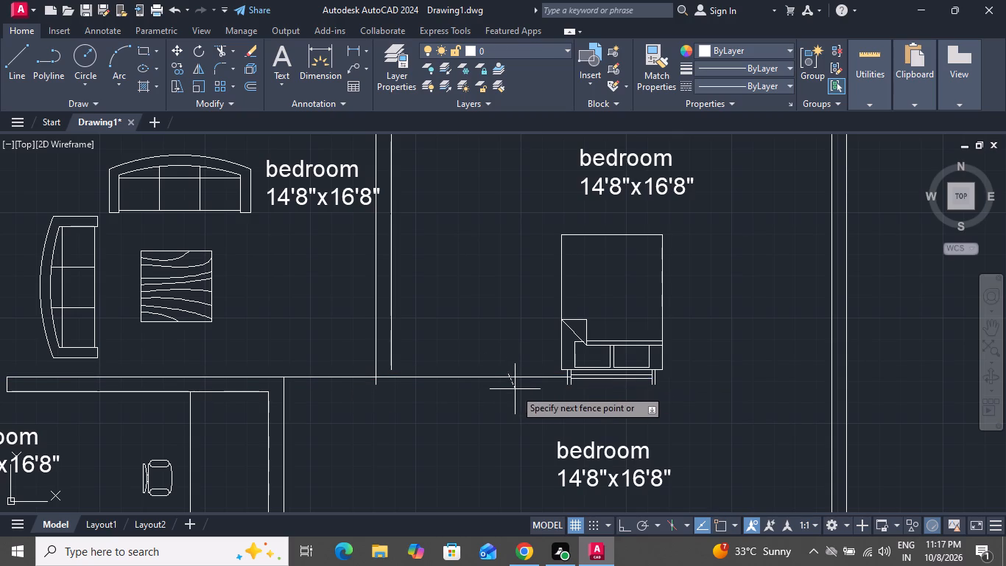
left_click(516, 396)
left_click(550, 376)
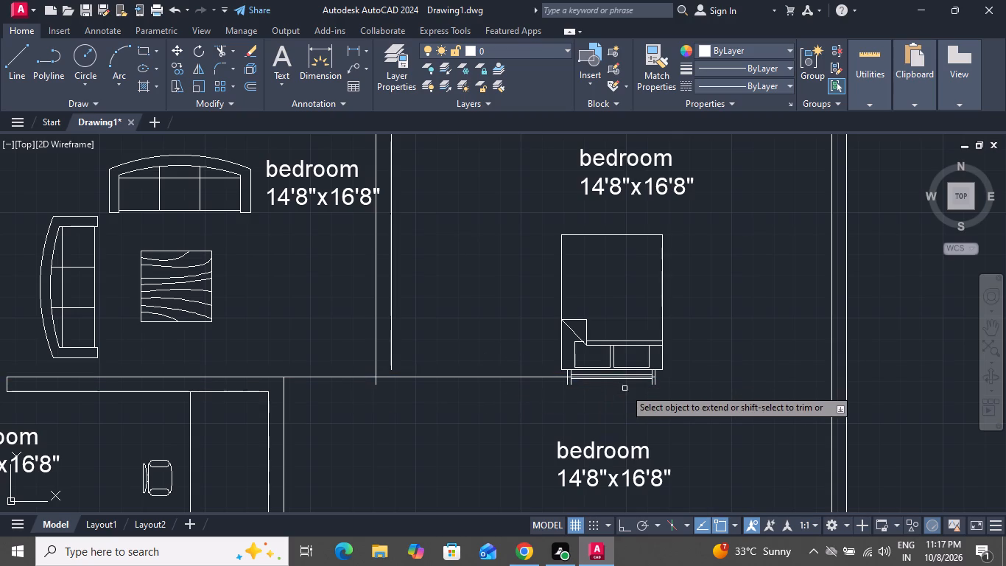
Extend the outer wall line and the window's upper line to the window's east edge beneath the bed.
scroll(641, 377, "up", 4)
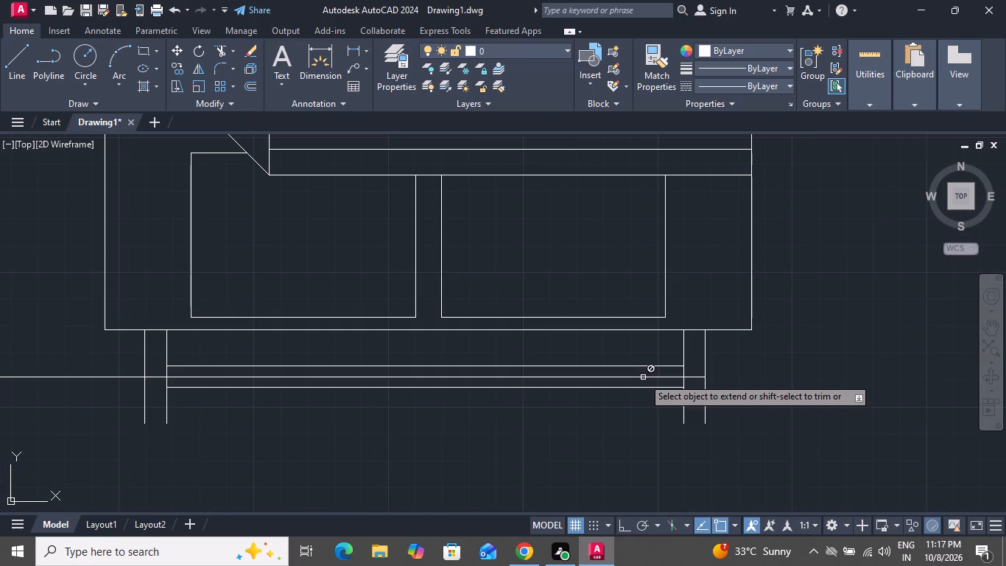
left_click(643, 377)
left_click(654, 365)
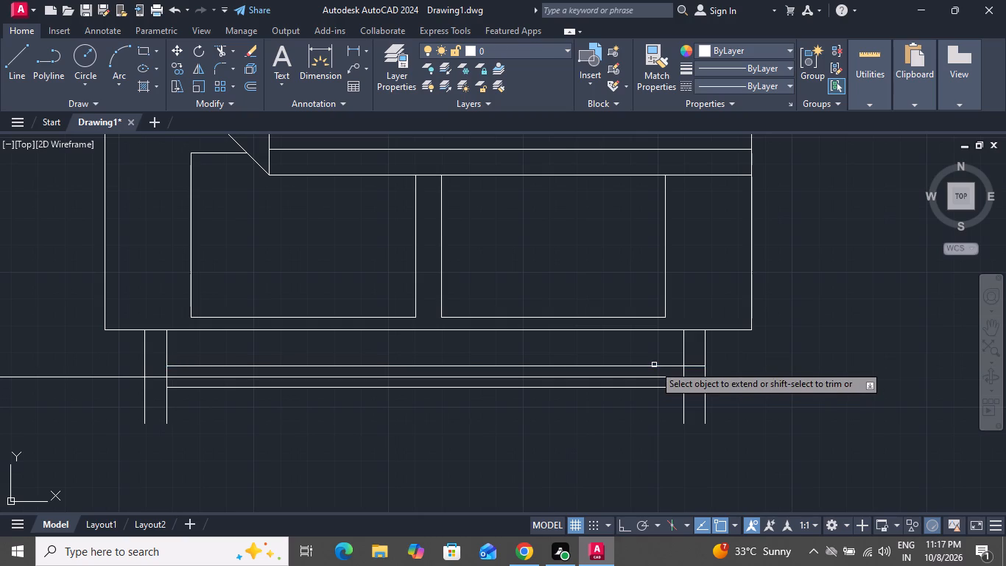
left_click(636, 377)
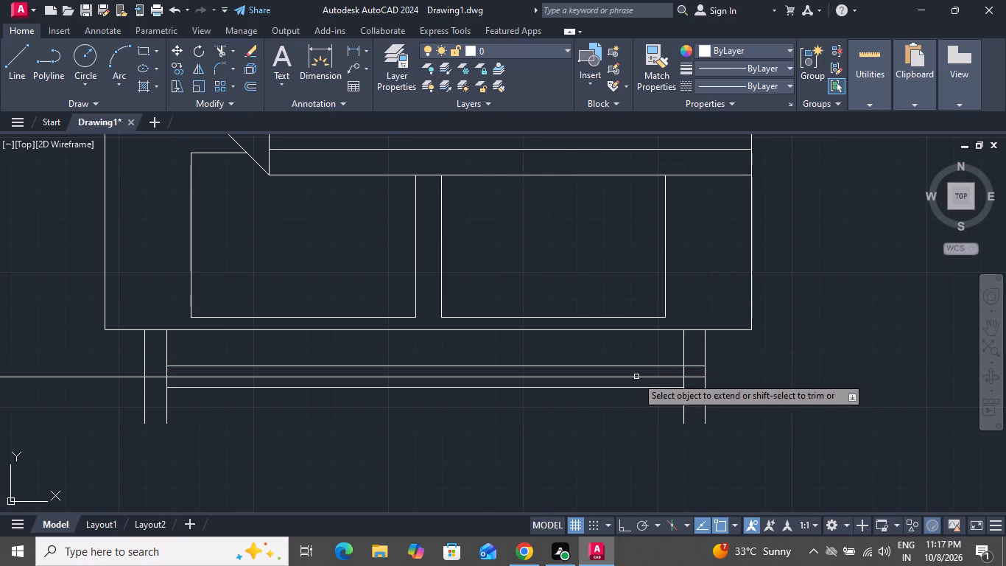
left_click(693, 375)
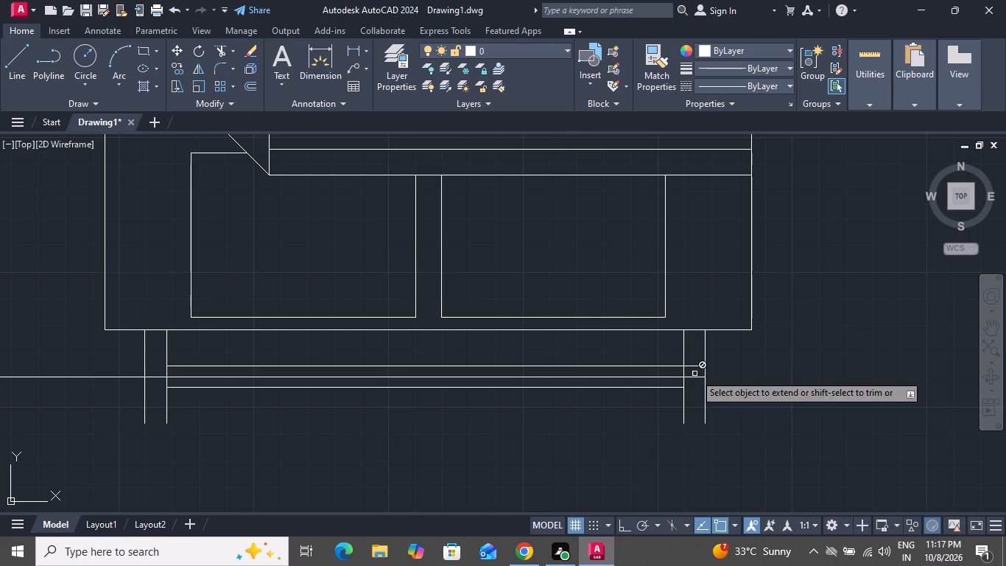
key("Escape")
Extend the inner line of the lower-middle bedroom's north wall east to the exterior east wall.
scroll(698, 387, "down", 4)
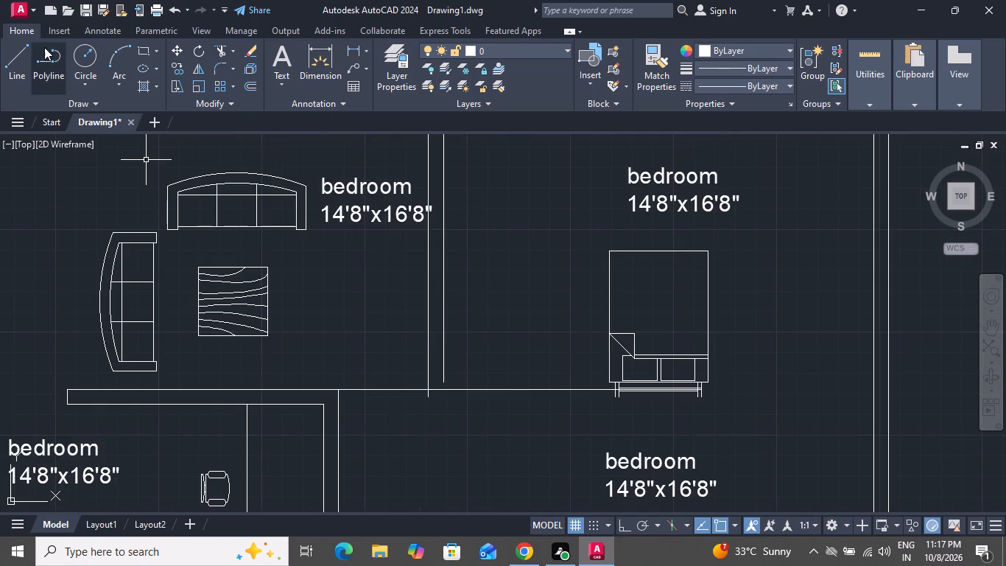
type("ex")
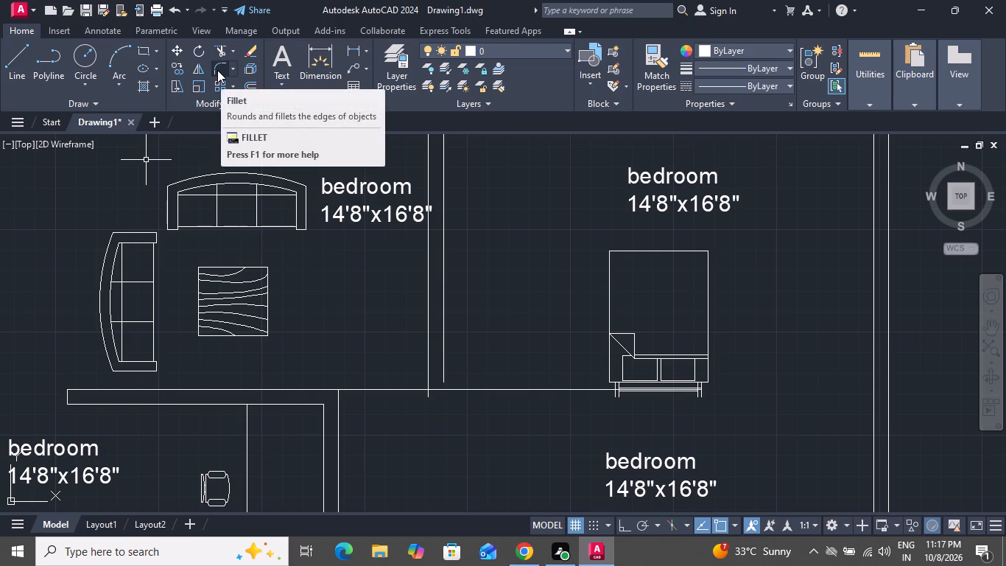
key("space")
key("space")
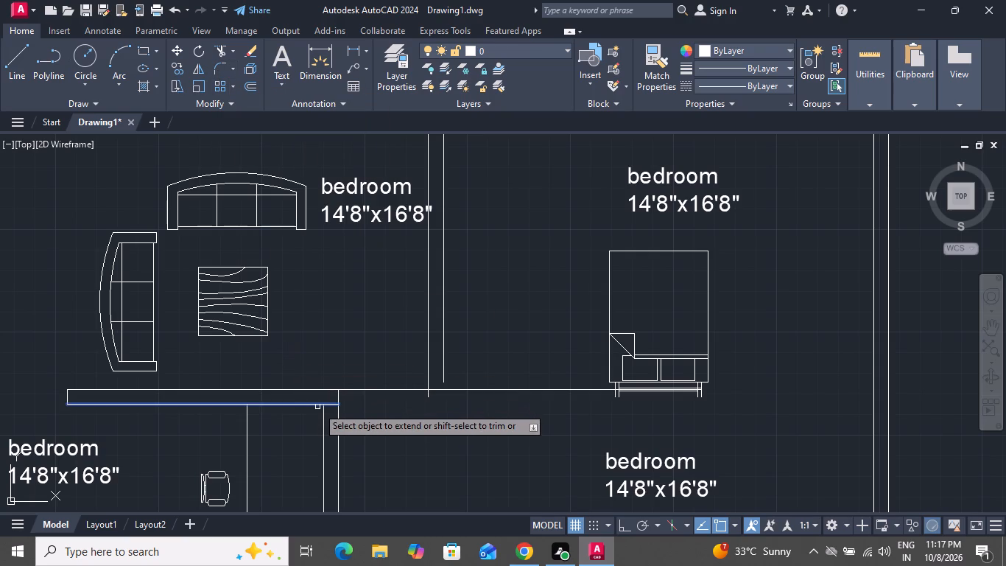
left_click(317, 407)
left_click(328, 406)
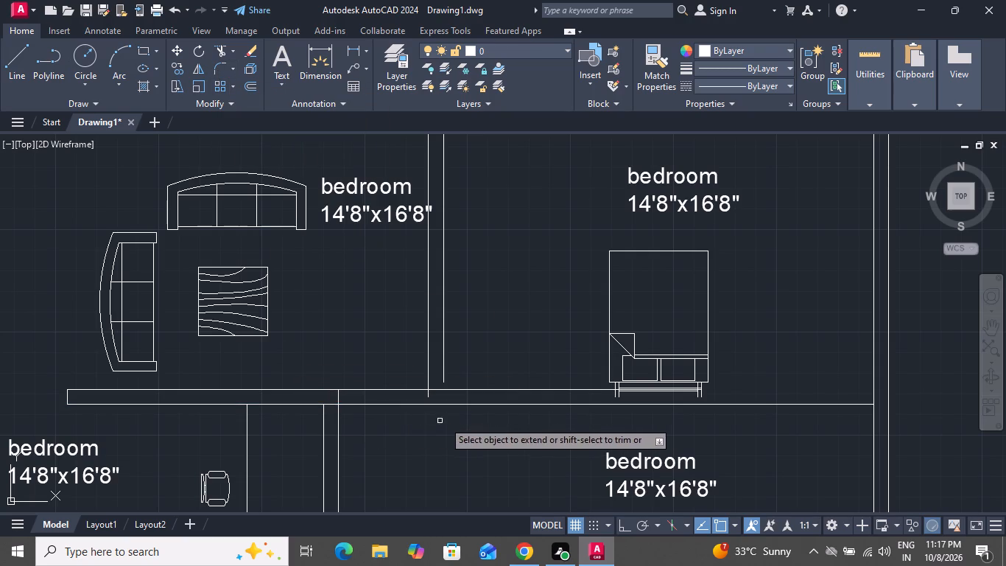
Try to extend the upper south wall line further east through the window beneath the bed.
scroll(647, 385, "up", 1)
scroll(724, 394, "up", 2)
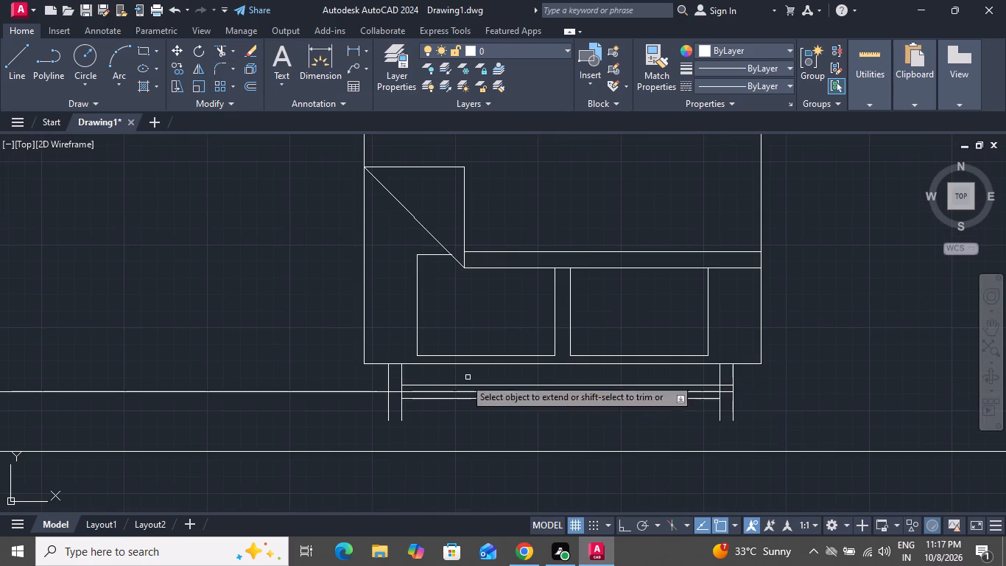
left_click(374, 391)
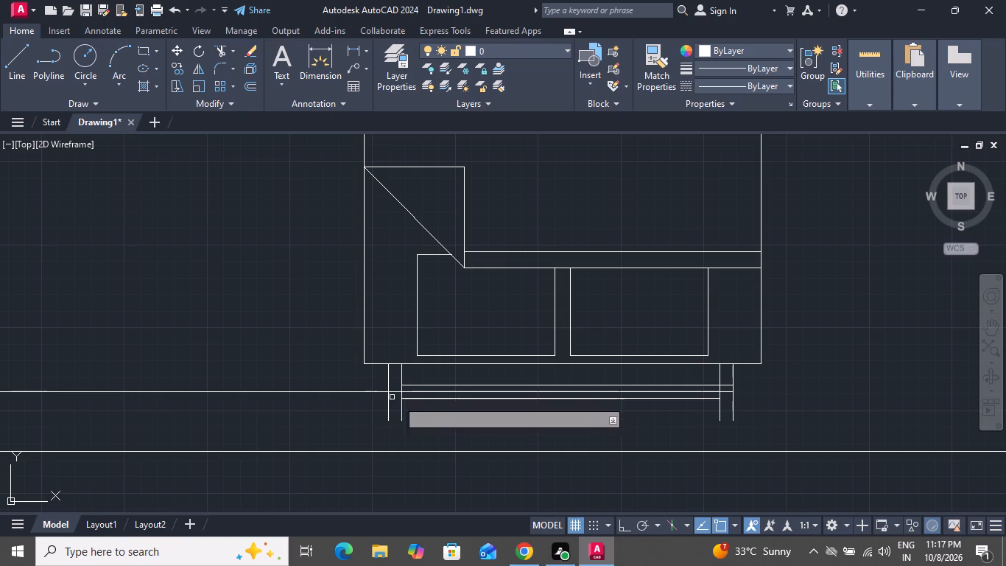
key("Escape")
With Ortho on, draw a horizontal line about 8'-9" long from the window's east edge to the exterior east wall's inner line.
left_click(21, 57)
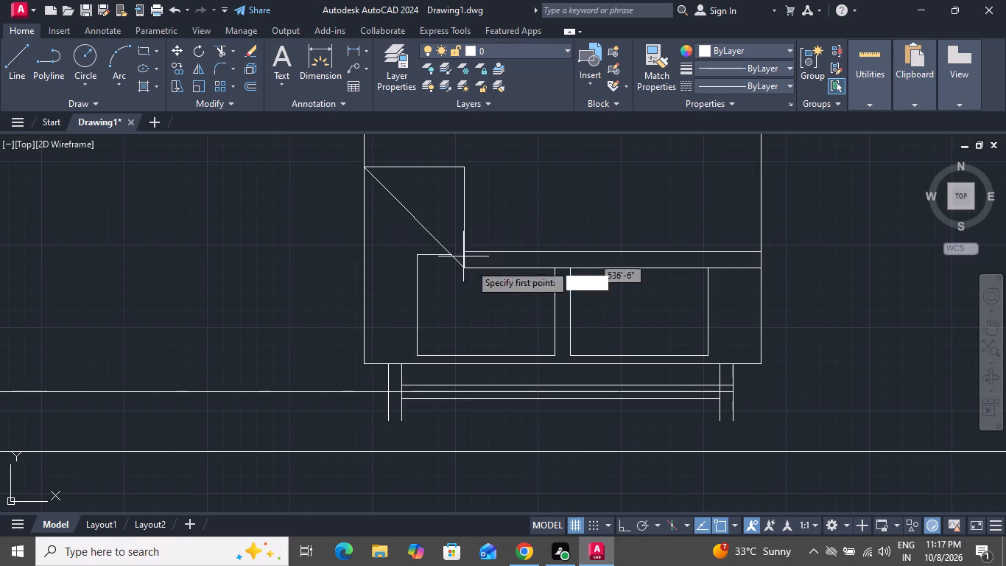
scroll(677, 417, "up", 3)
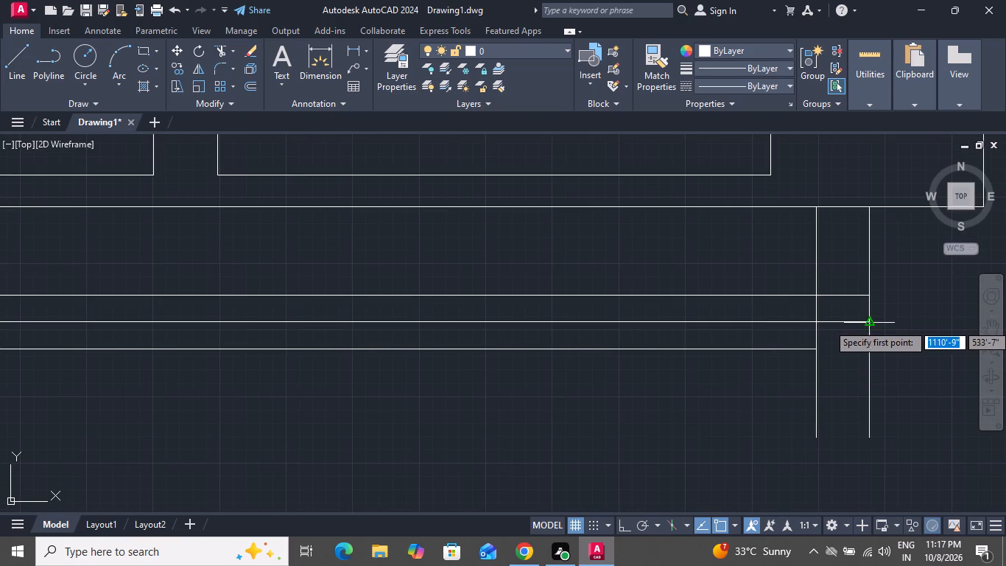
left_click(869, 324)
scroll(690, 418, "down", 3)
scroll(679, 425, "up", 1)
scroll(679, 425, "down", 3)
scroll(674, 445, "up", 1)
scroll(674, 445, "down", 2)
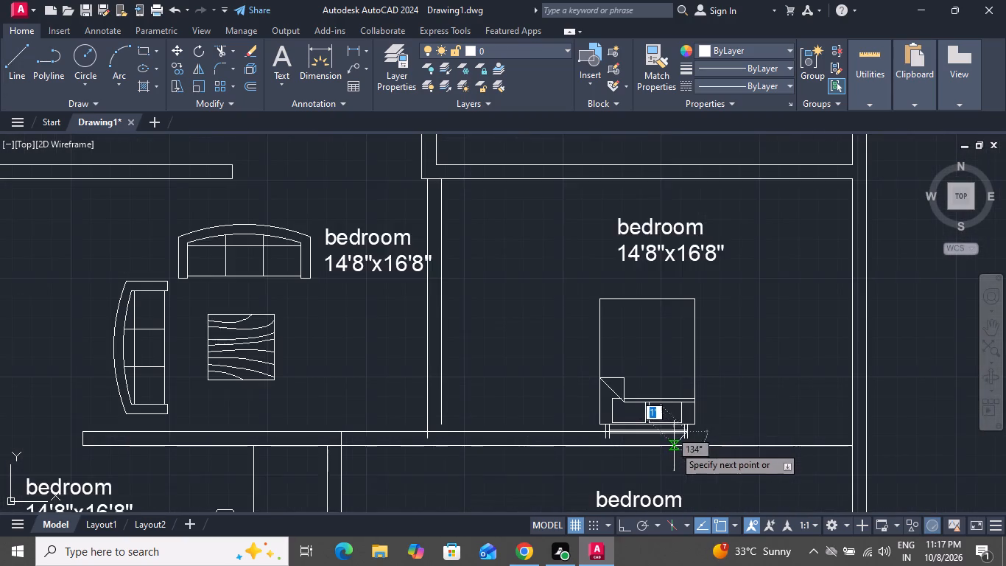
scroll(677, 442, "down", 3)
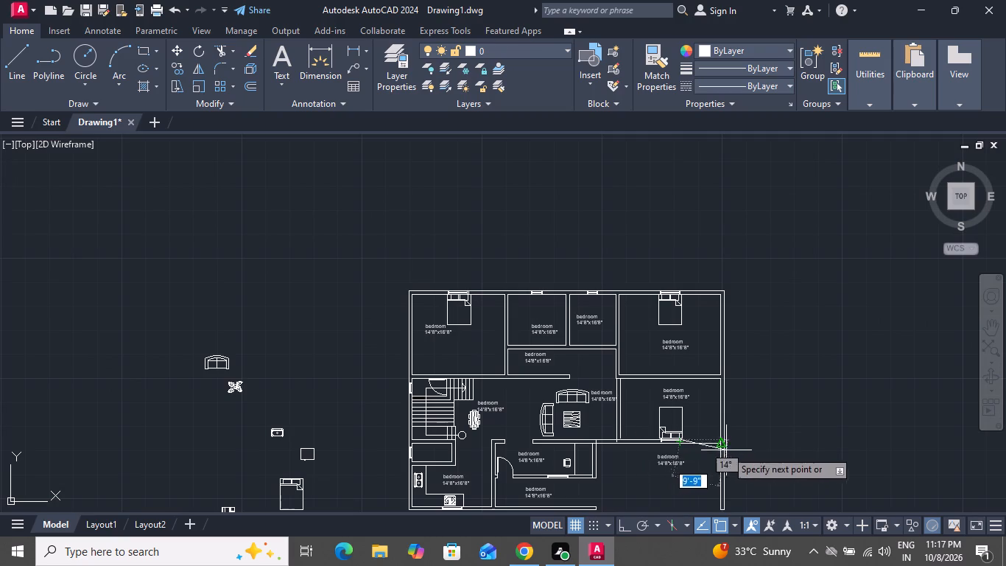
scroll(726, 437, "up", 2)
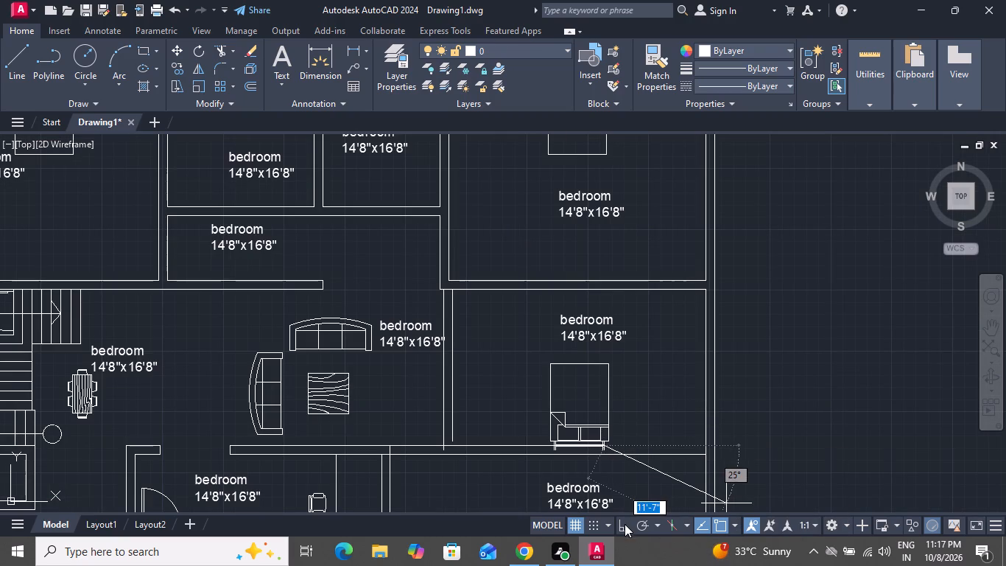
left_click(625, 524)
scroll(707, 444, "up", 3)
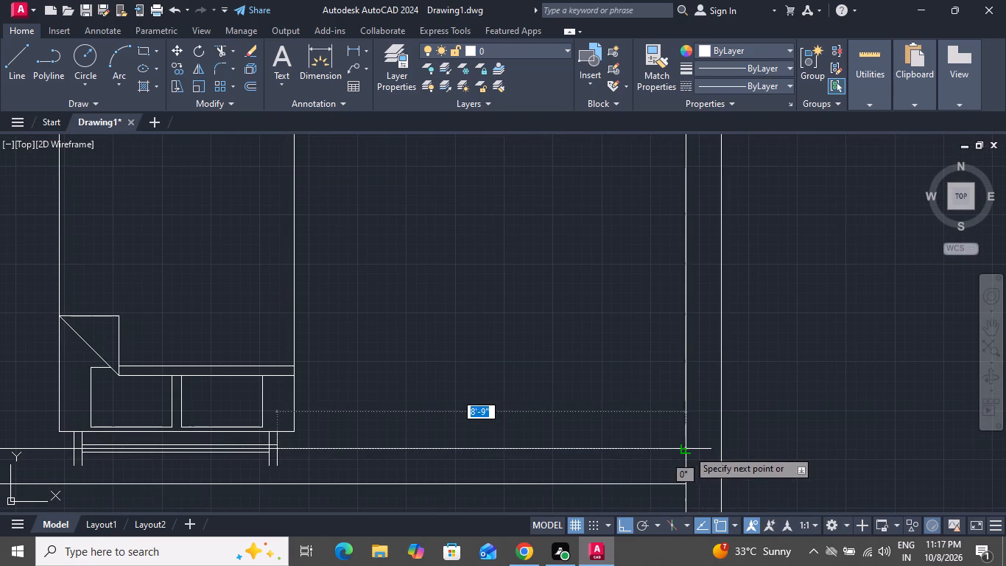
left_click(686, 450)
right_click(686, 449)
left_click(720, 307)
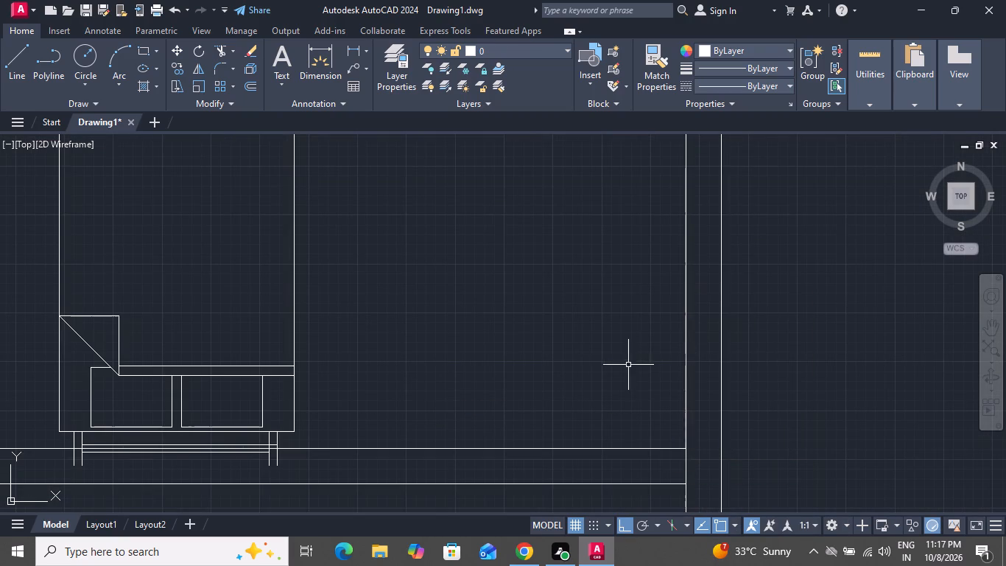
Move the six window lines beneath the bed down between the two south wall lines, with Ortho off.
scroll(432, 416, "down", 3)
scroll(196, 428, "up", 2)
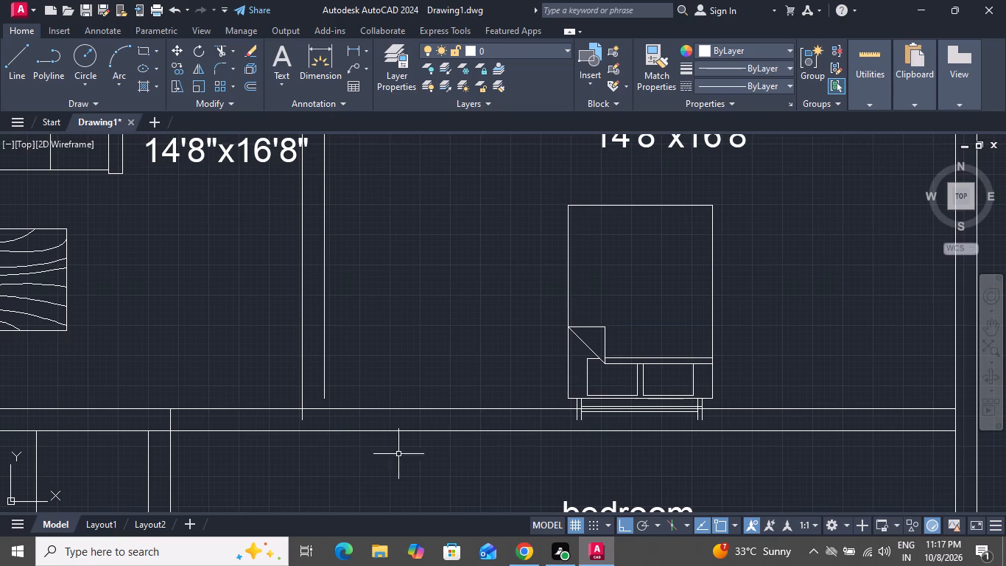
scroll(686, 395, "up", 3)
left_click(749, 427)
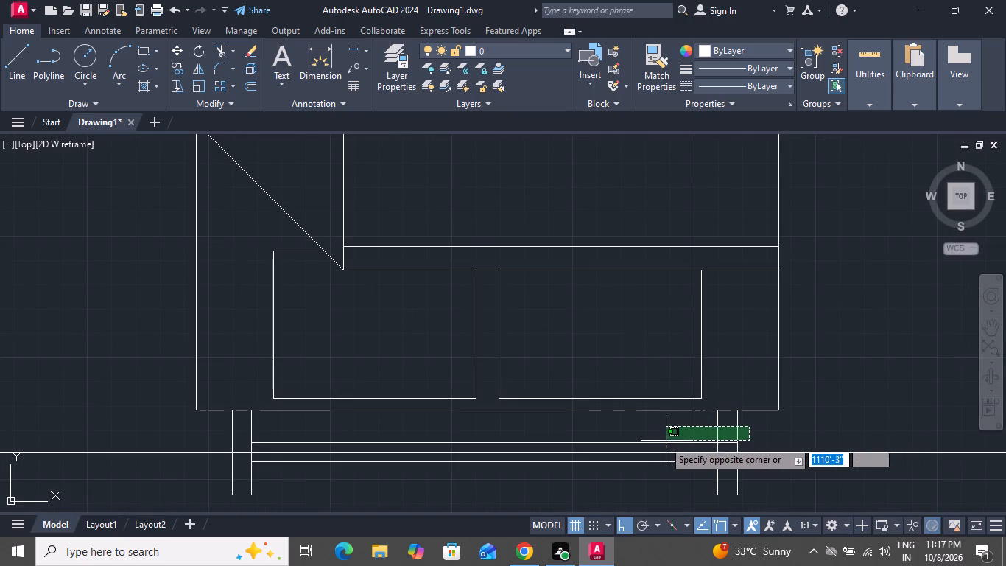
left_click(210, 446)
scroll(332, 483, "up", 1)
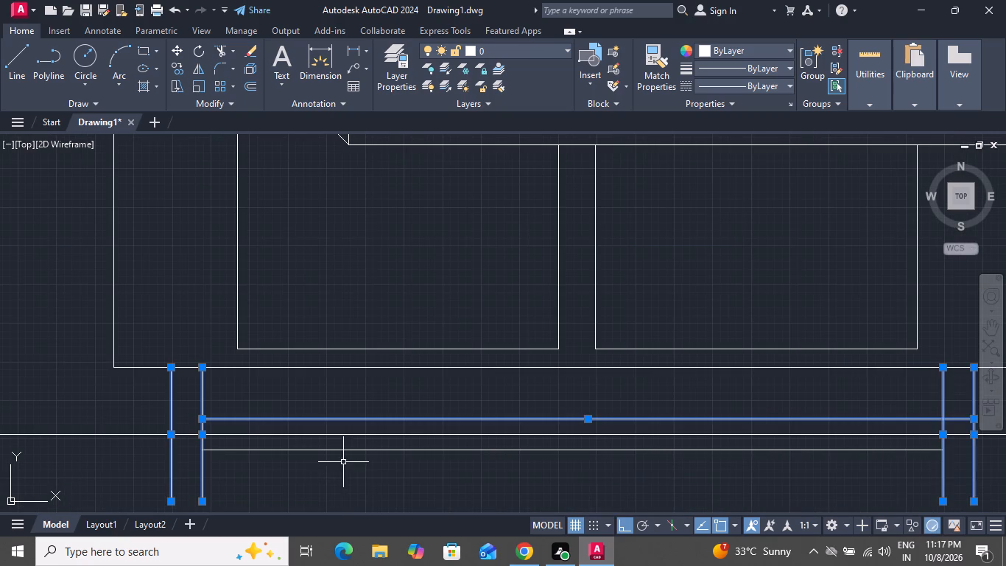
left_click(345, 447)
left_click(334, 464)
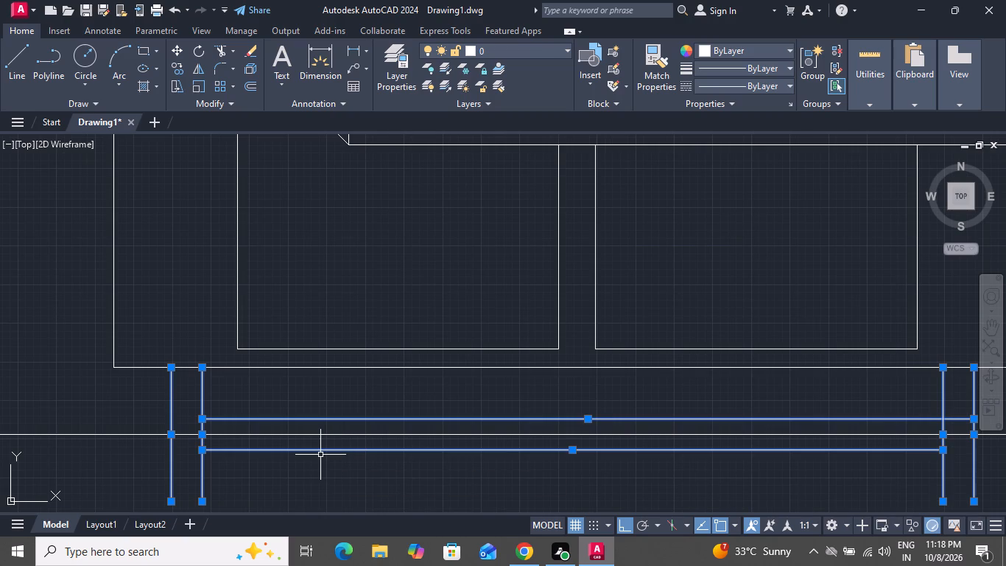
left_click(174, 46)
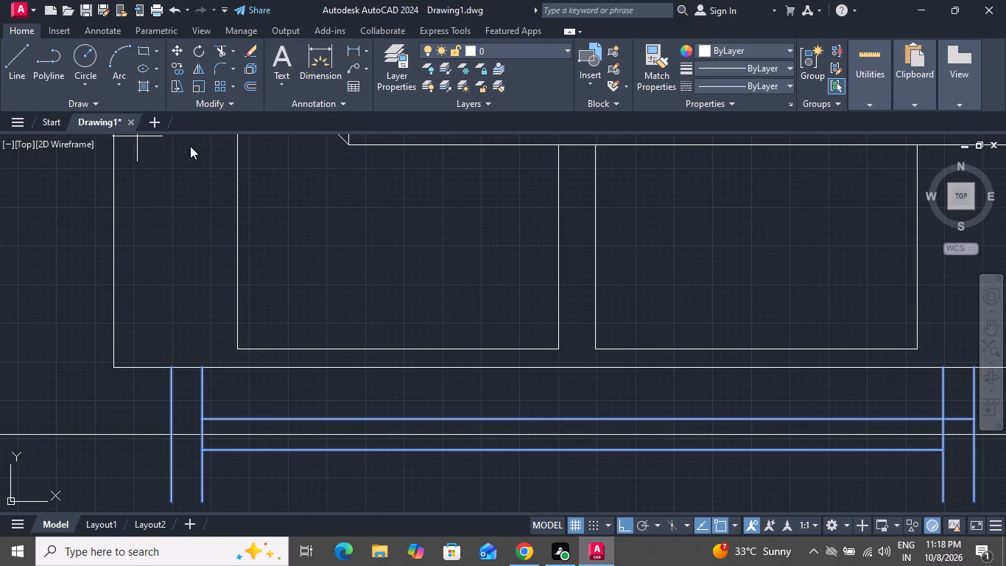
left_click(170, 368)
scroll(401, 352, "down", 2)
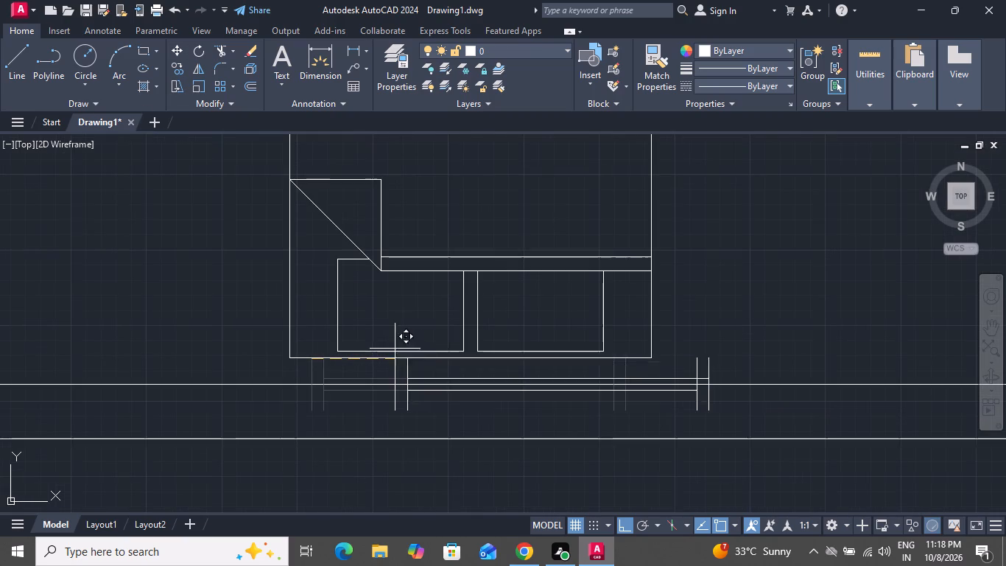
scroll(347, 402, "up", 1)
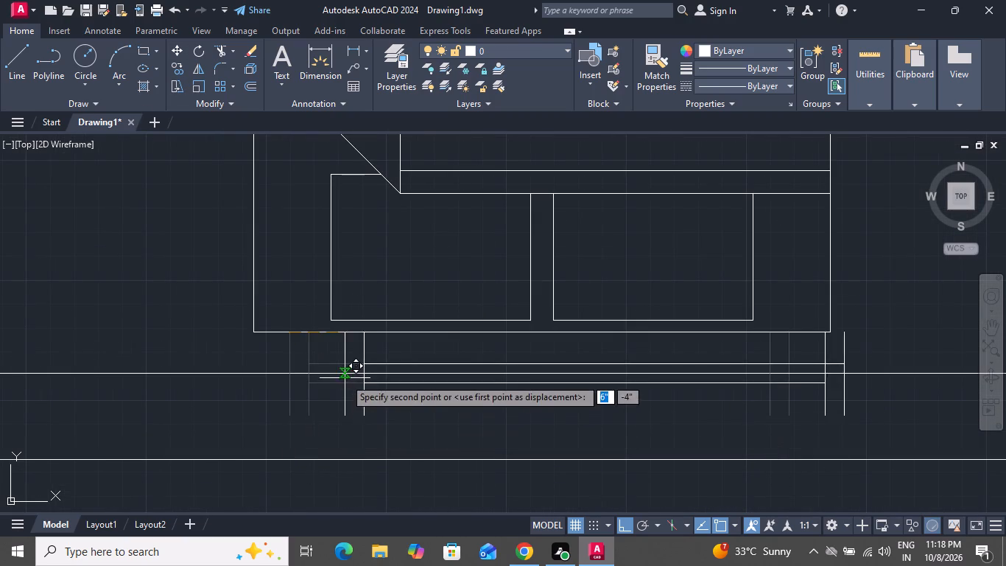
left_click(629, 524)
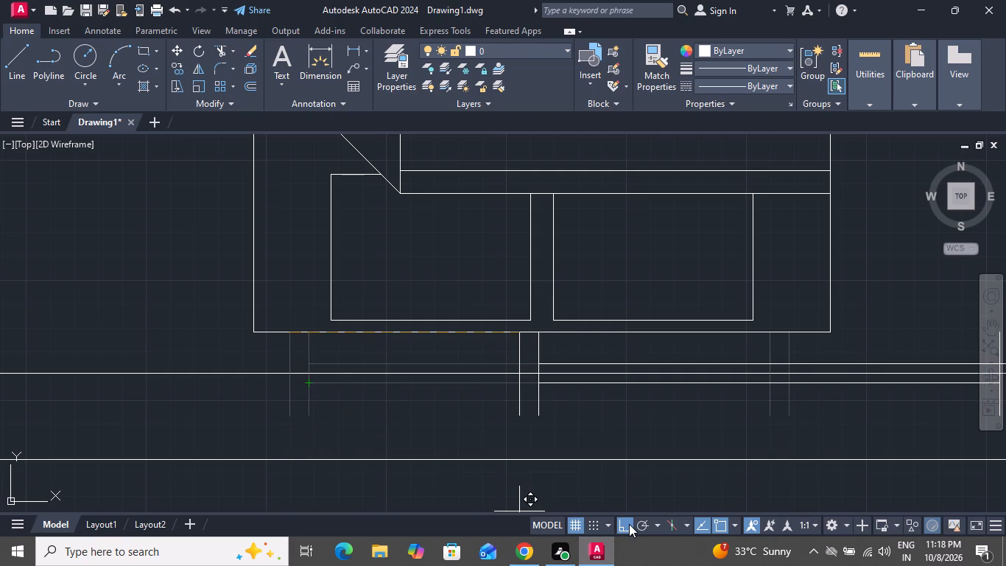
left_click(303, 377)
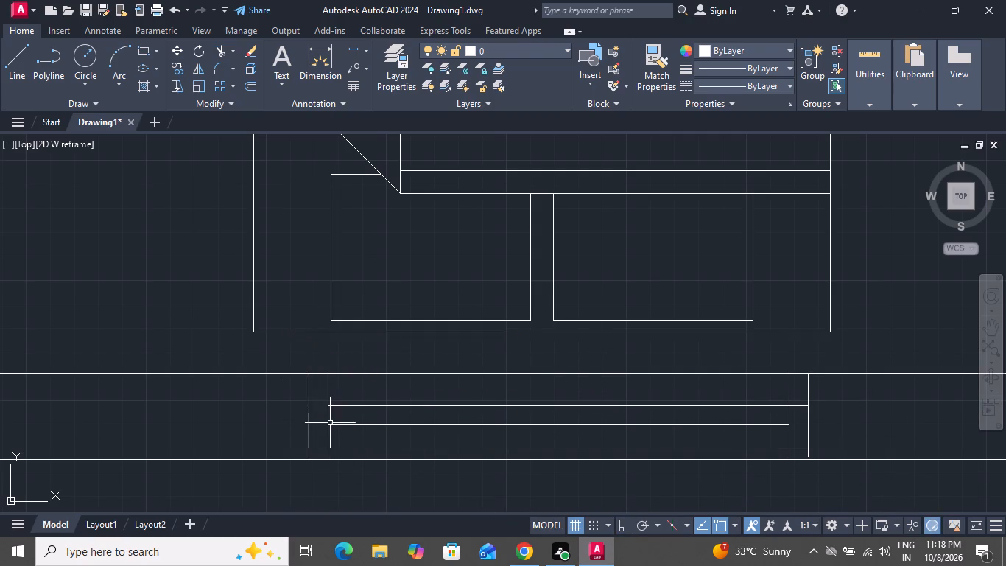
Extend the inner line of the middle east bedroom's west wall down to the upper south wall line.
scroll(331, 424, "down", 3)
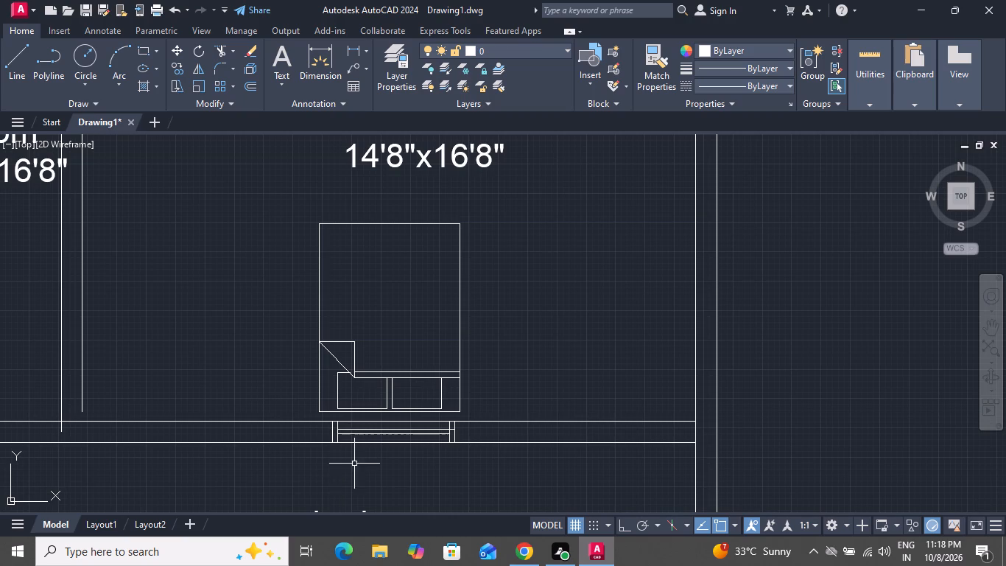
scroll(360, 458, "down", 2)
middle_click_drag(381, 448, 386, 439)
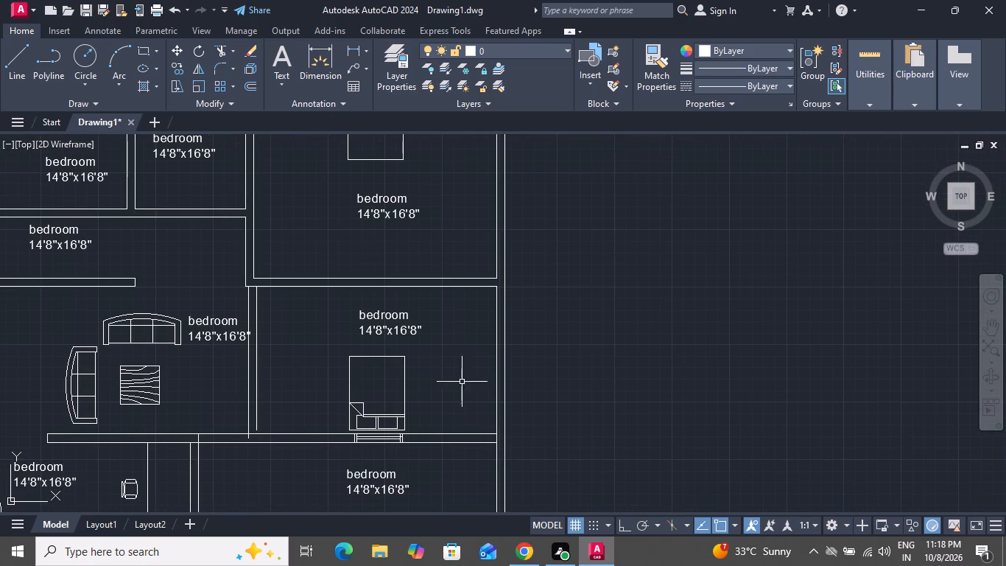
scroll(492, 357, "down", 2)
scroll(459, 376, "up", 2)
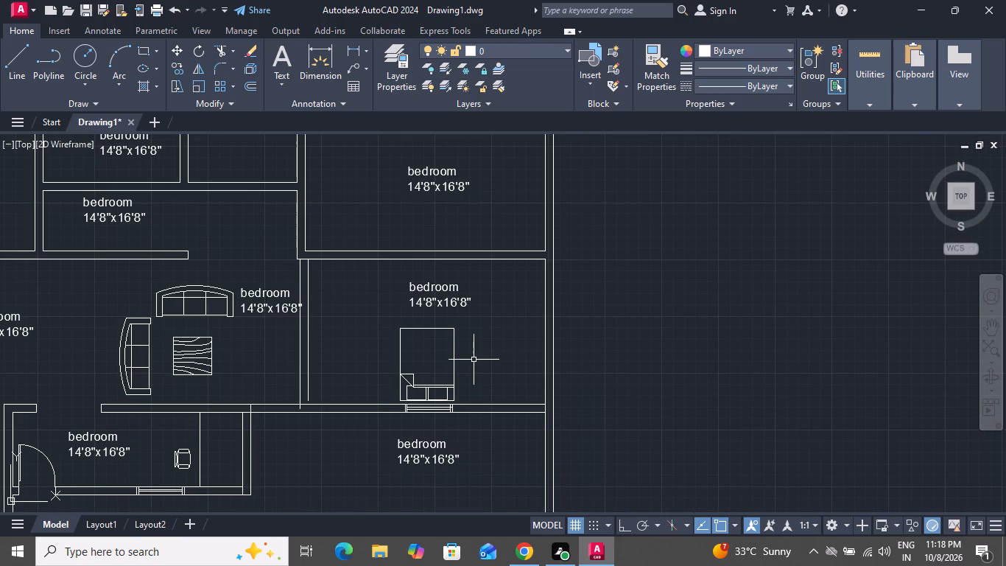
scroll(292, 416, "up", 4)
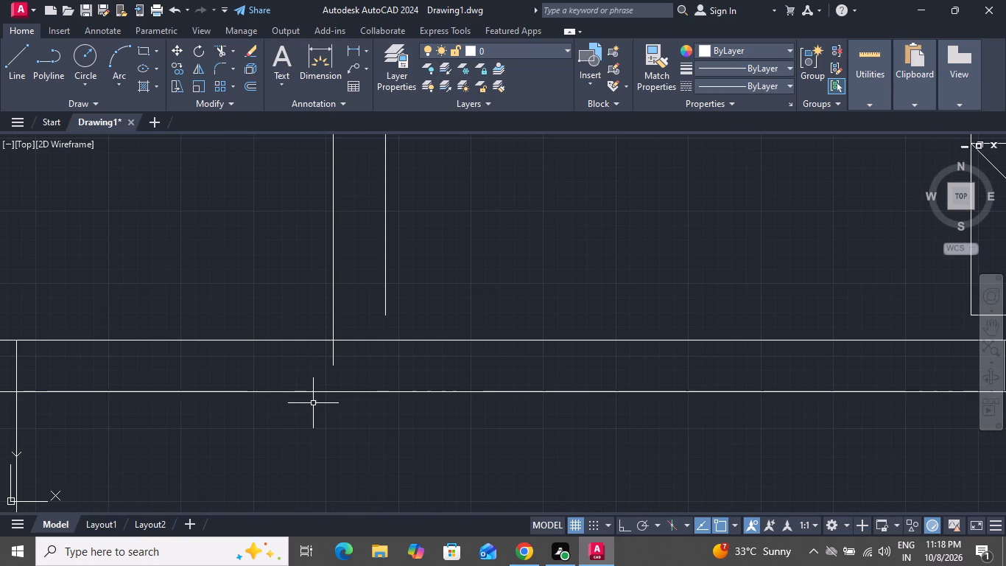
key("e")
type("x")
key("space")
key("space")
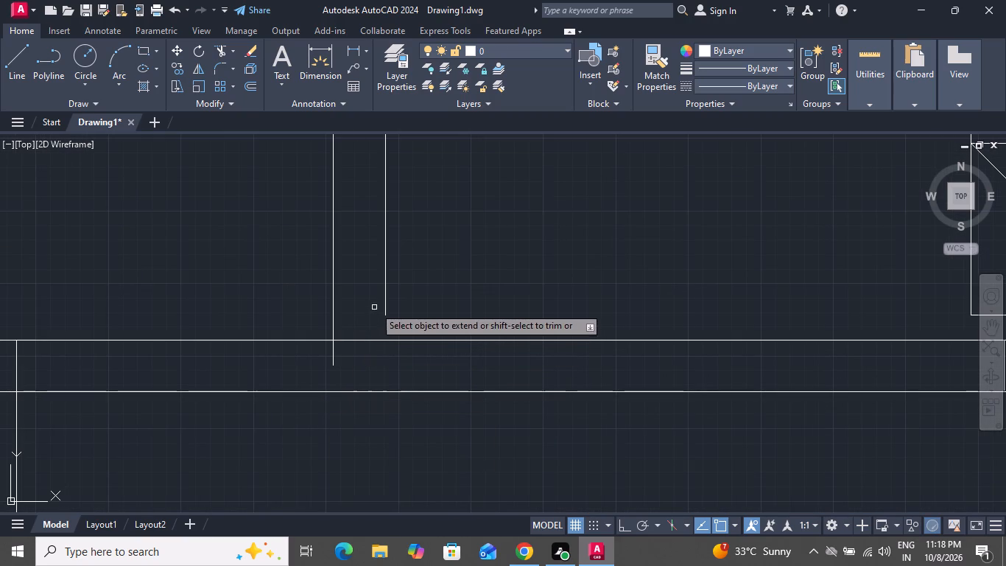
left_click(387, 290)
right_click(420, 316)
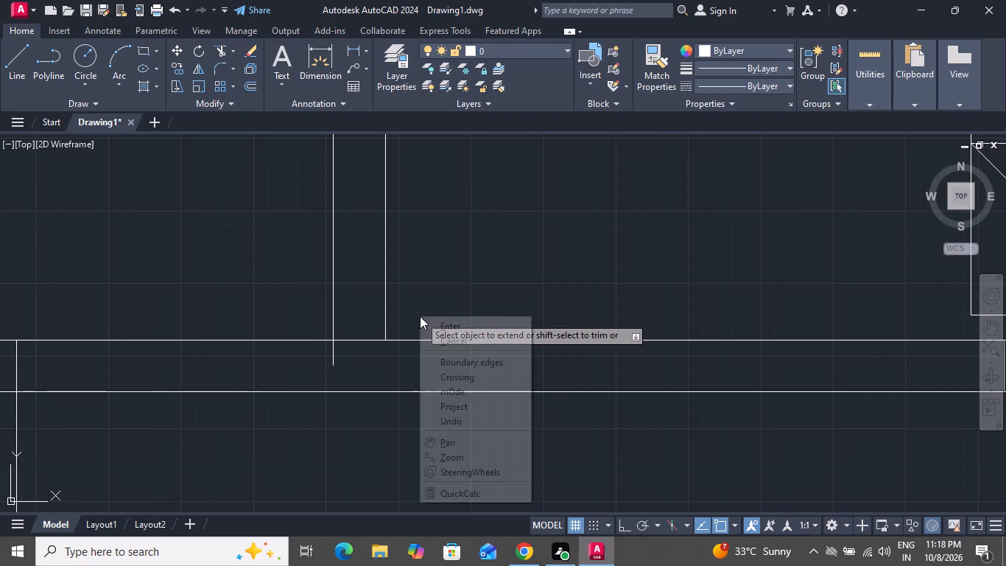
left_click(427, 333)
Trim the wall segment between the two west wall lines and the stub below it to open the wall junction.
type("tr")
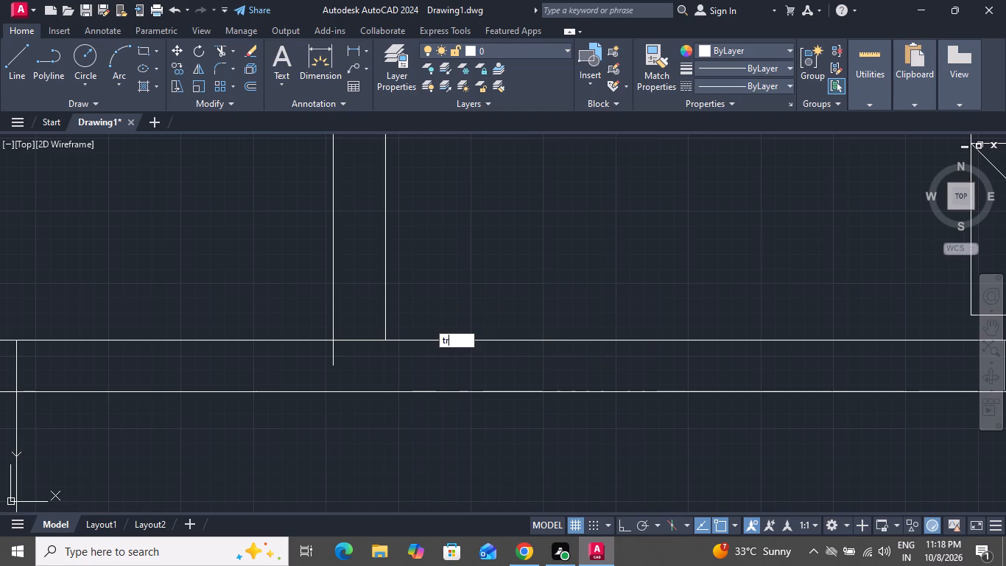
key("space")
key("space")
left_click(362, 317)
left_click(354, 376)
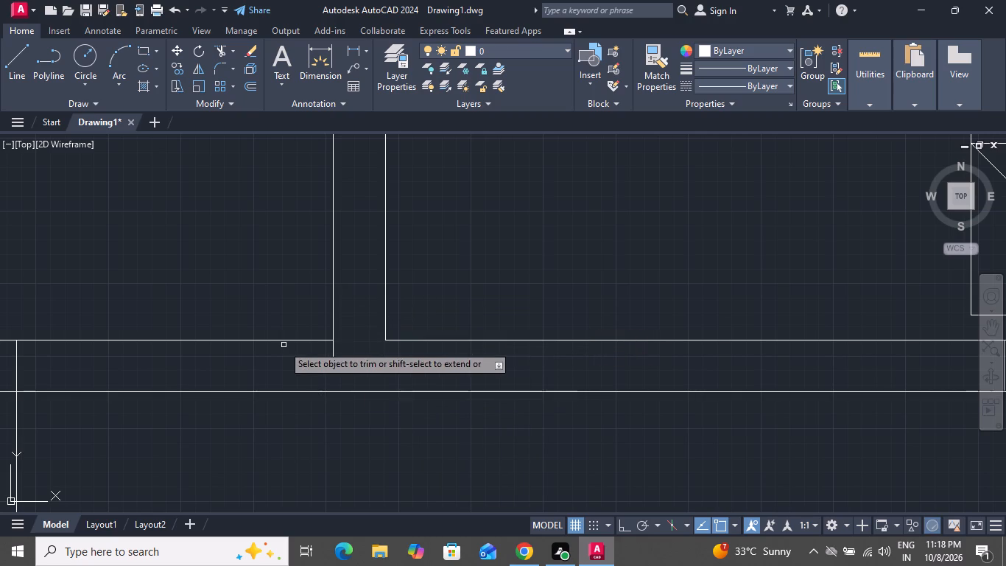
left_click(300, 349)
left_click(353, 351)
scroll(441, 368, "up", 1)
scroll(450, 372, "down", 1)
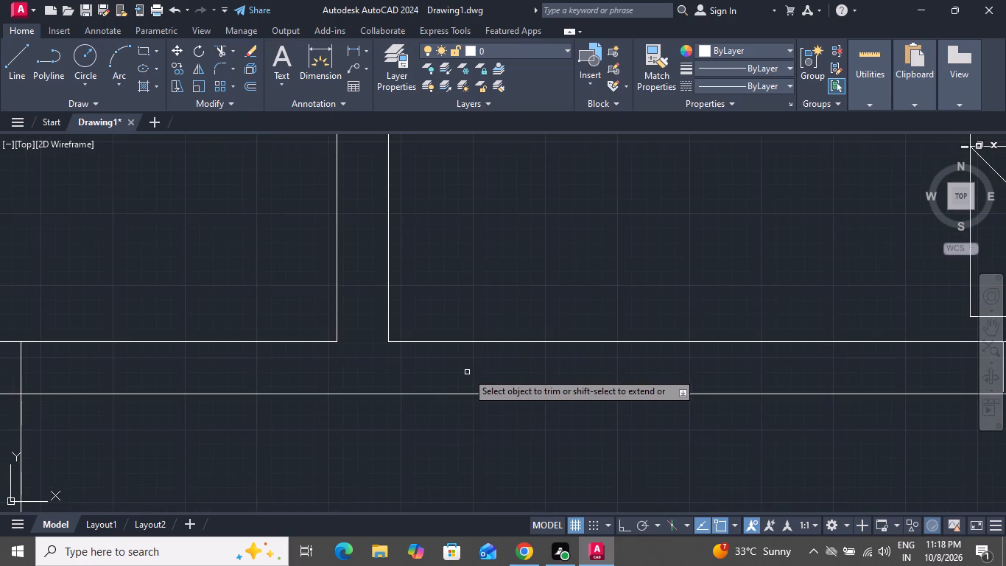
Trim the crossing wall segments where the middle east bedroom's south wall meets the lower-middle bedroom's east wall, opening the junction.
scroll(467, 372, "down", 2)
scroll(312, 362, "up", 2)
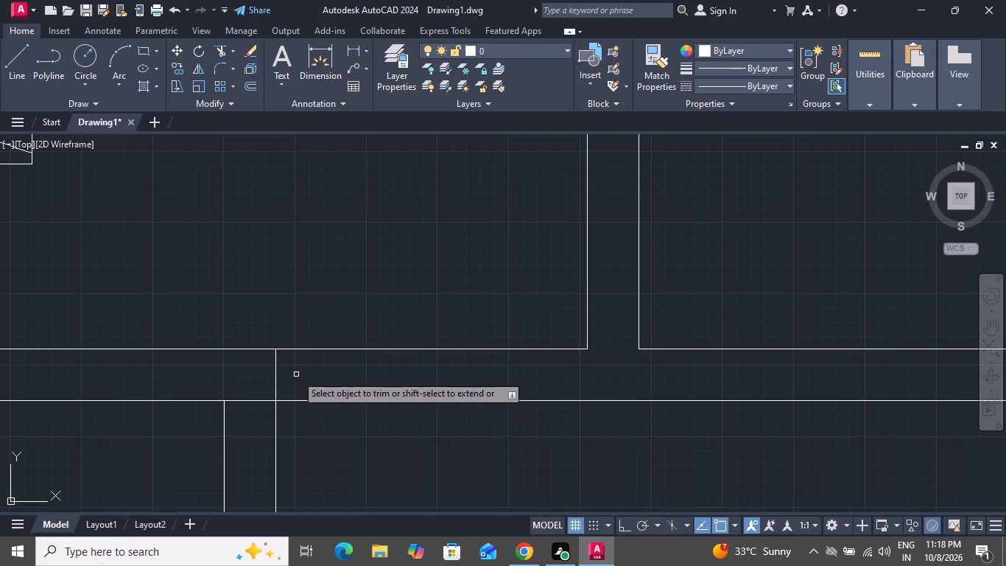
left_click(296, 374)
left_click(255, 372)
left_click(256, 377)
left_click(253, 447)
Trim the inner east wall line's stub between the two south wall lines at the lower-middle bedroom's southeast corner.
scroll(411, 359, "down", 3)
scroll(505, 312, "down", 1)
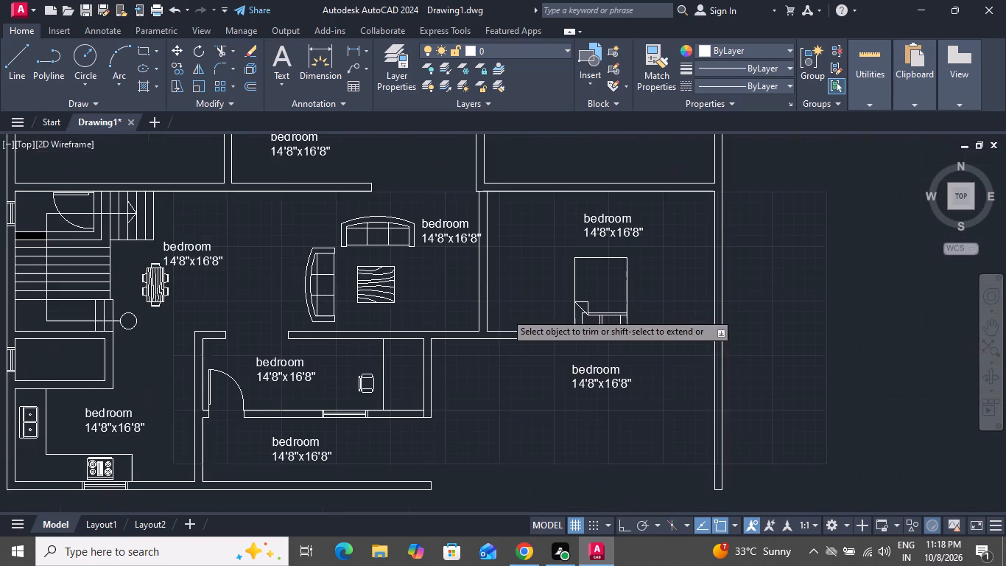
scroll(424, 421, "up", 4)
left_click(425, 400)
left_click(346, 396)
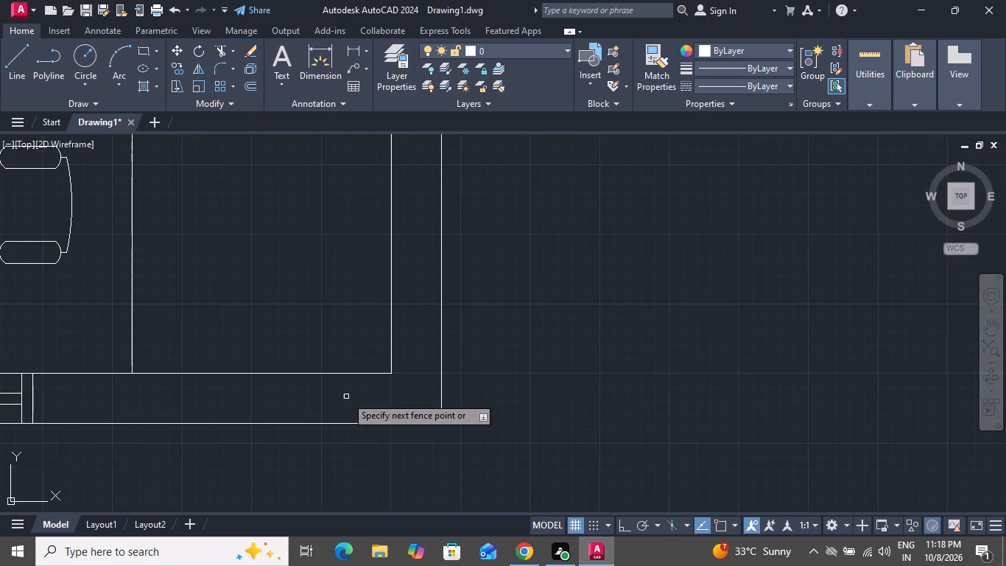
Trim the exterior east wall's inner line between the middle east bedroom's two south wall lines, and end the Trim command.
scroll(454, 394, "down", 4)
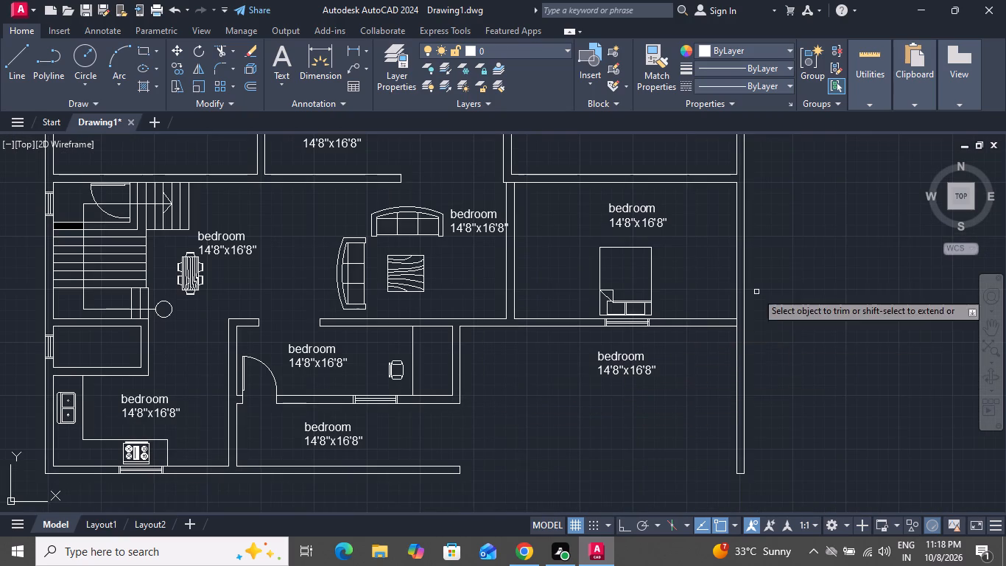
scroll(736, 319, "up", 4)
left_click(736, 327)
left_click(658, 333)
scroll(712, 371, "down", 5)
scroll(711, 480, "up", 2)
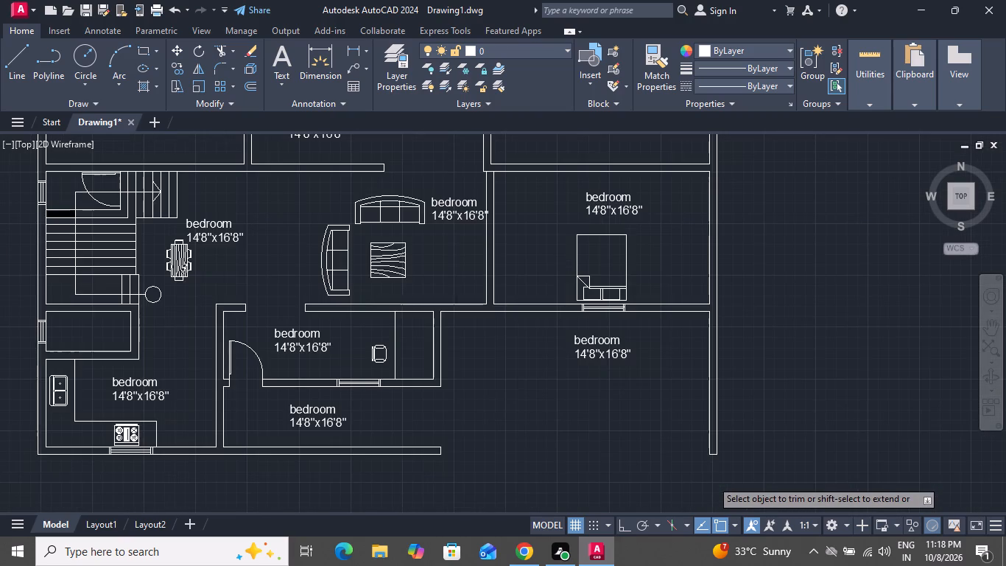
scroll(708, 480, "down", 2)
scroll(509, 475, "up", 2)
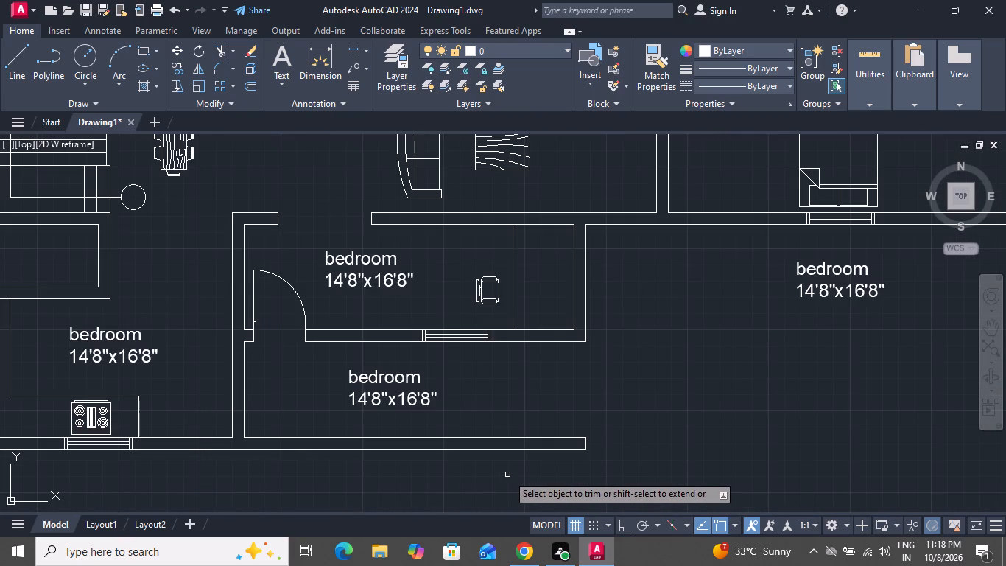
scroll(496, 467, "down", 1)
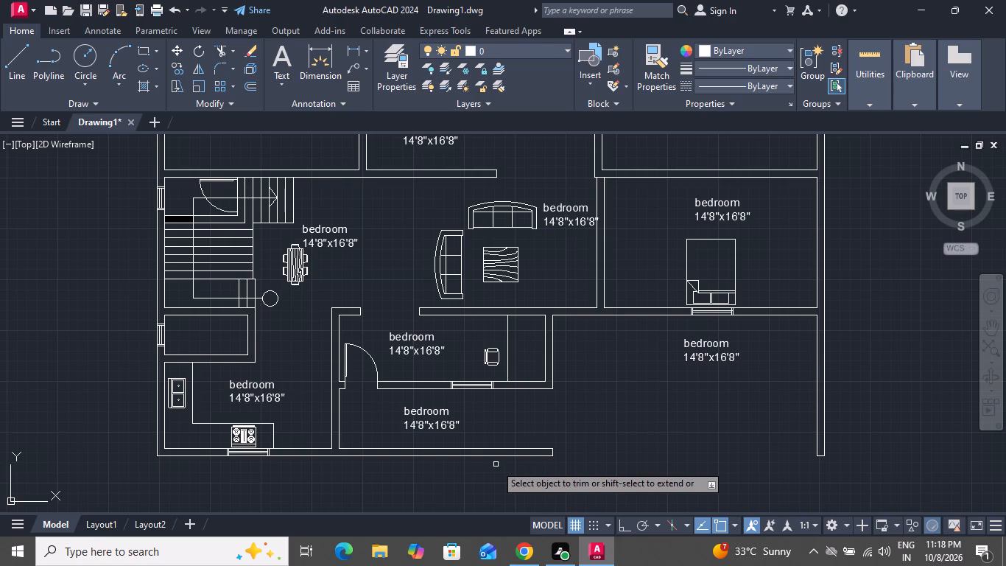
scroll(489, 467, "down", 2)
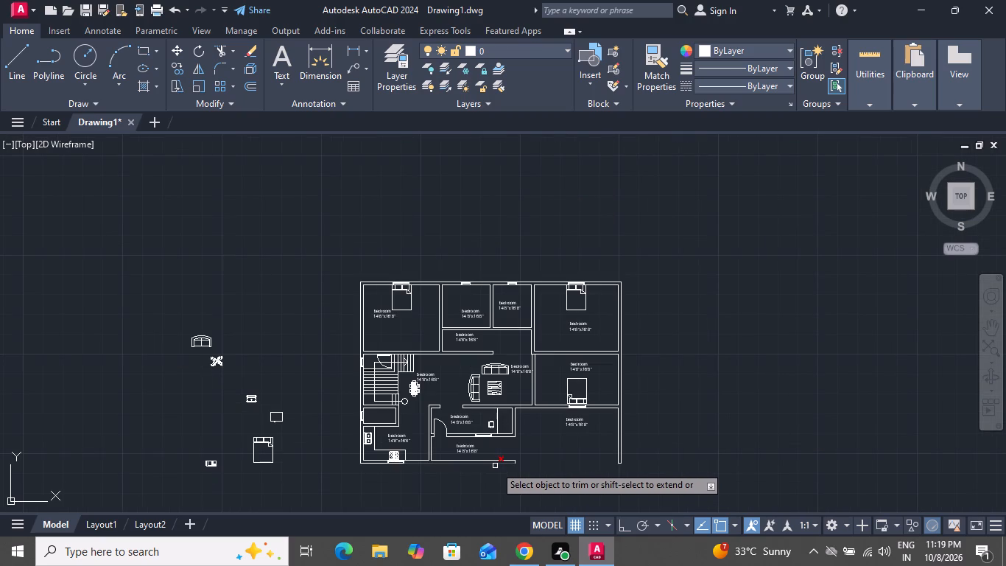
right_click(655, 334)
left_click(674, 361)
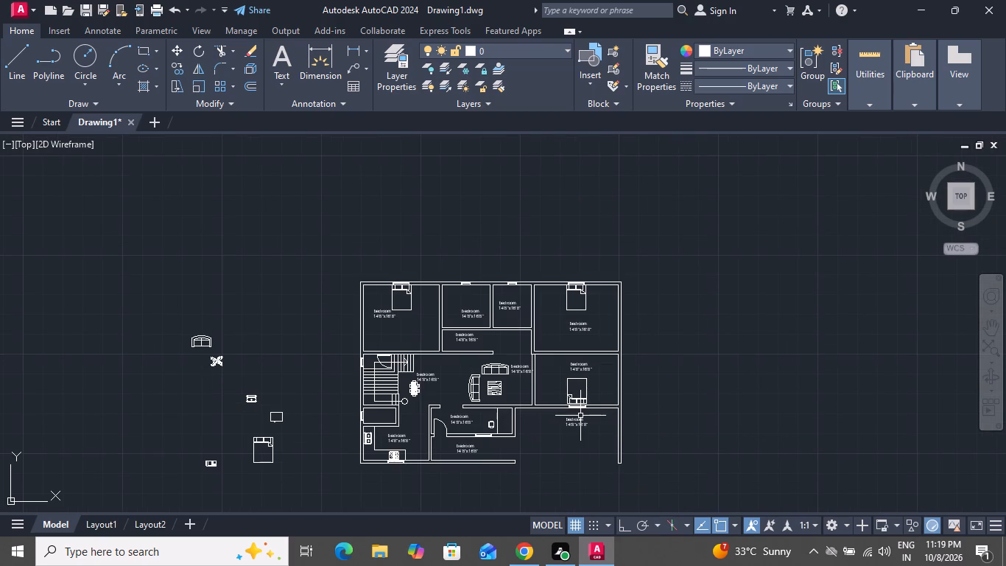
Draw a narrow upright rectangle about 3'-8" long against the east wall of the sofa room, facing the coffee table.
scroll(580, 410, "up", 1)
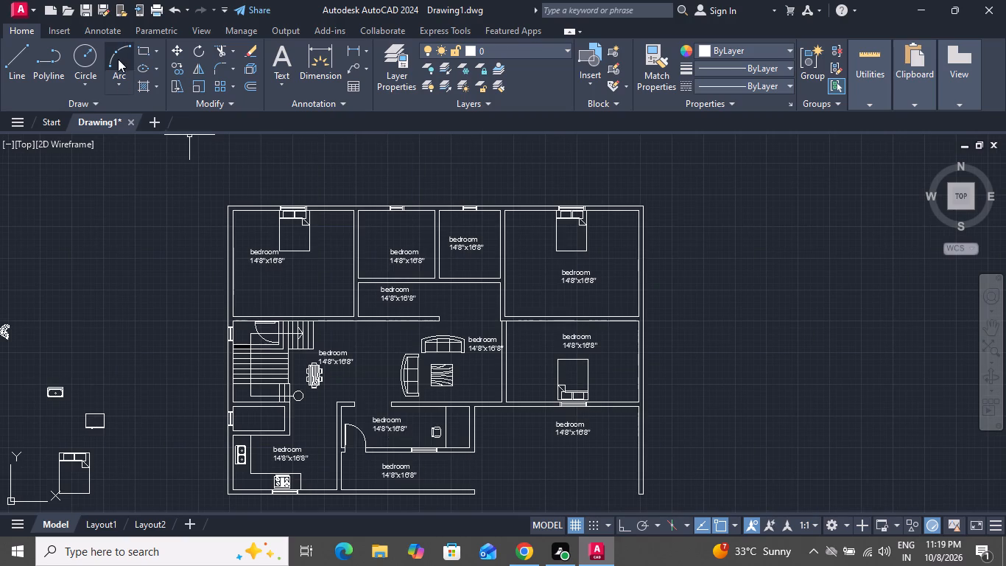
left_click(141, 49)
scroll(481, 359, "down", 1)
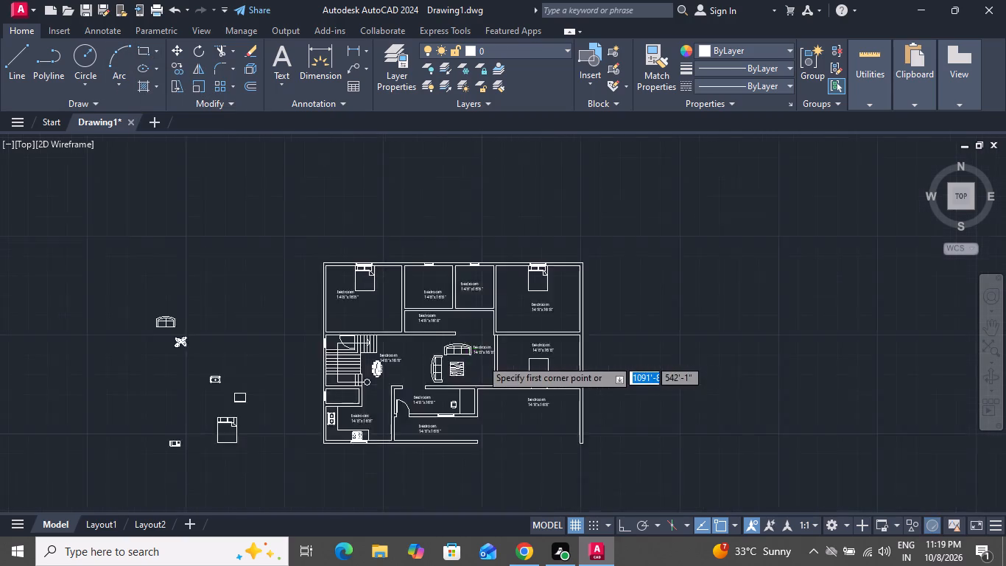
scroll(481, 359, "up", 4)
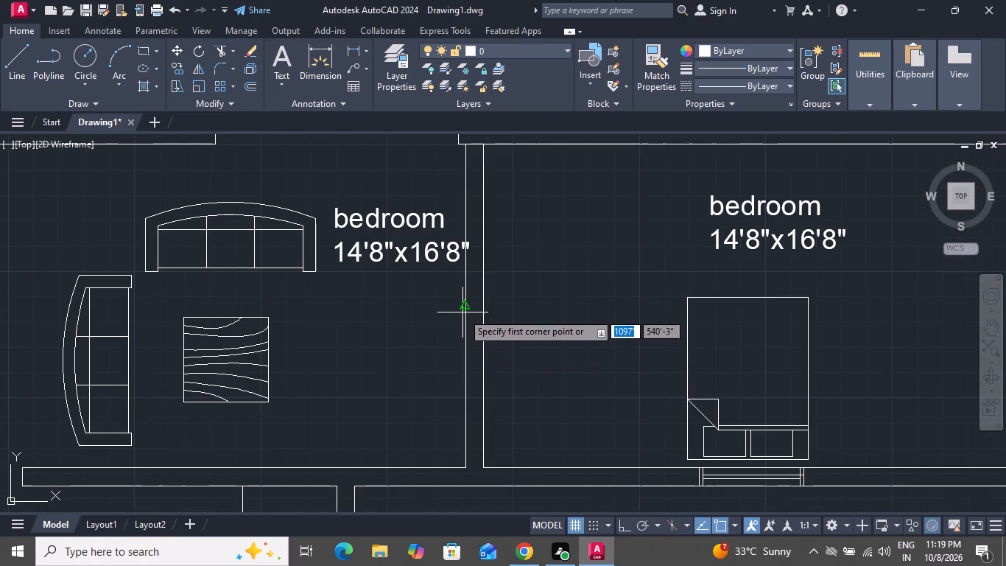
left_click(461, 304)
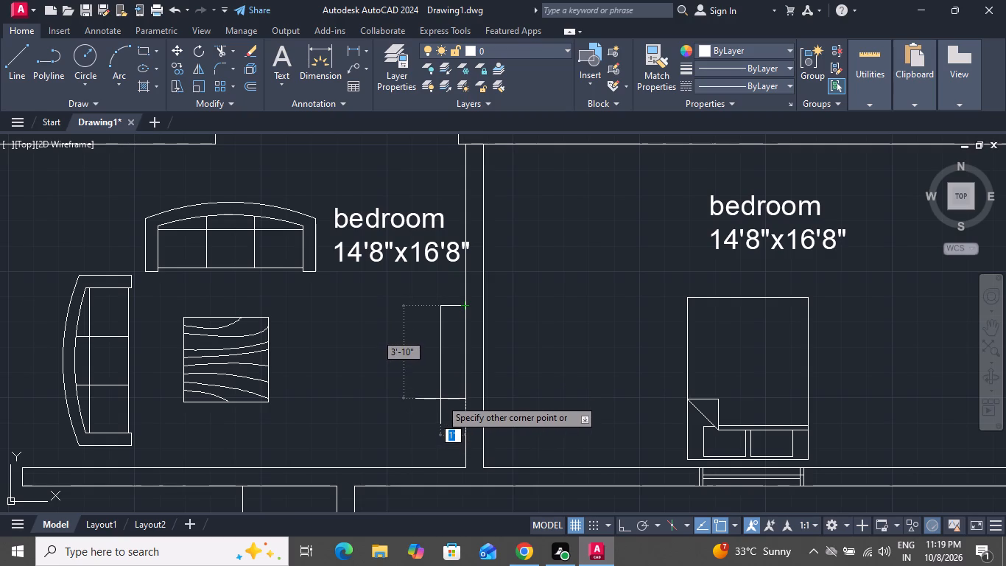
left_click(433, 394)
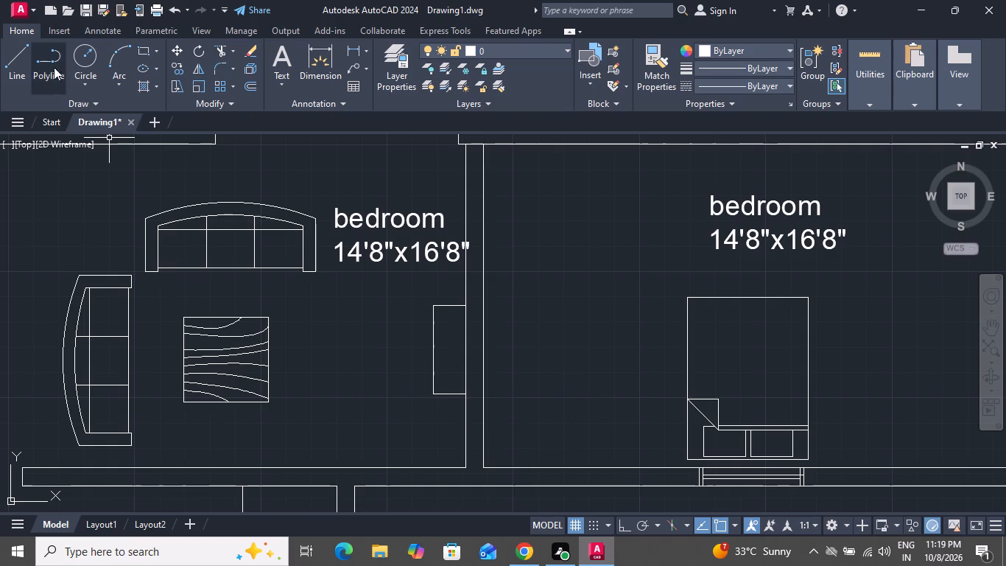
Inside the rectangle, draw a vertical line about 1'-11" long with Ortho on, plus a short diagonal from its lower end toward the wall with Ortho off.
left_click(11, 61)
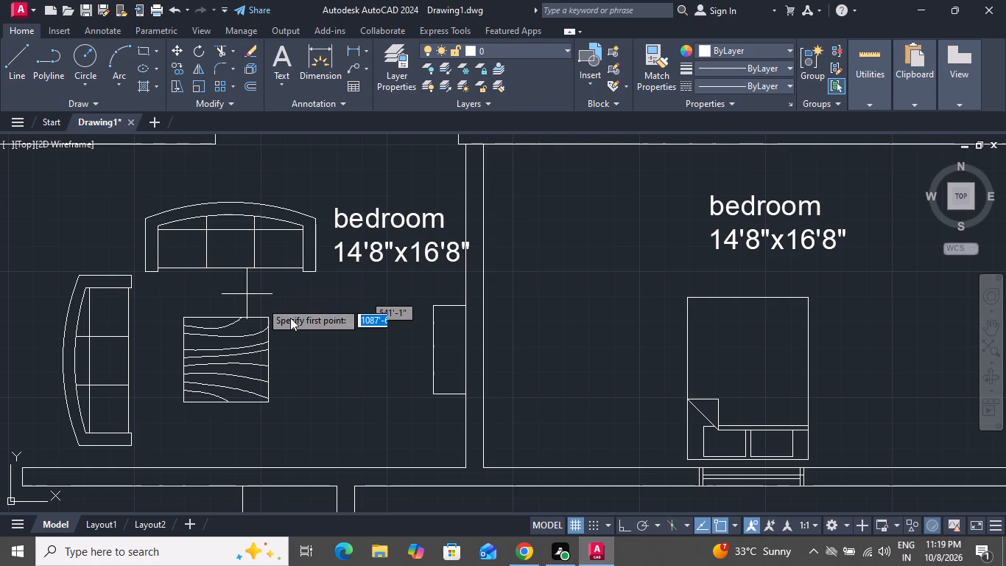
scroll(435, 353, "up", 2)
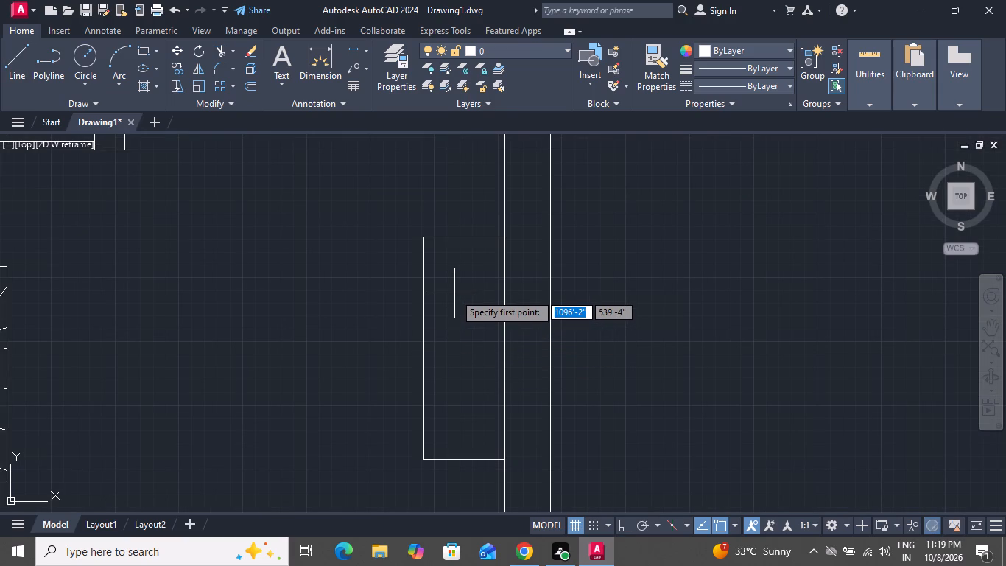
left_click(454, 291)
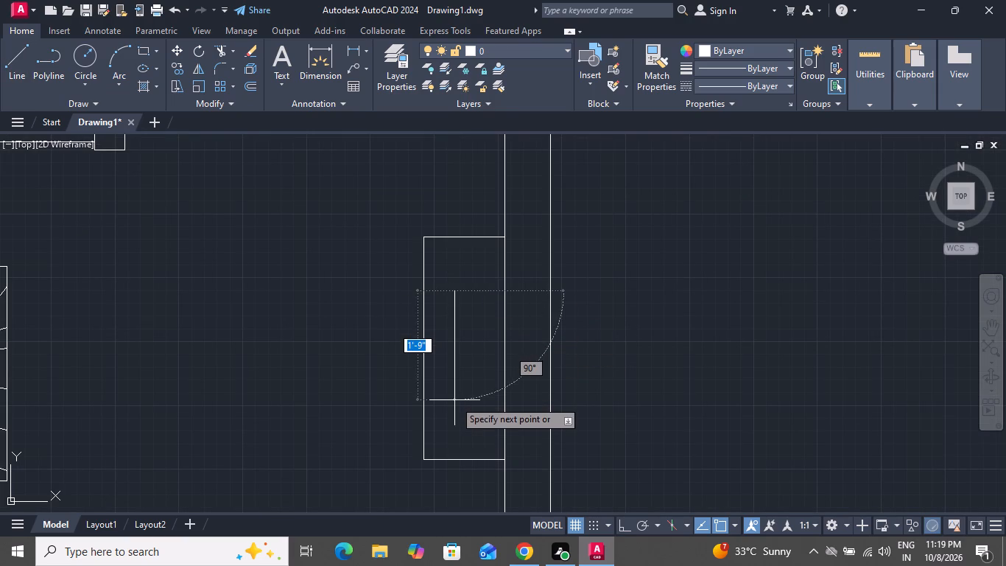
left_click(625, 526)
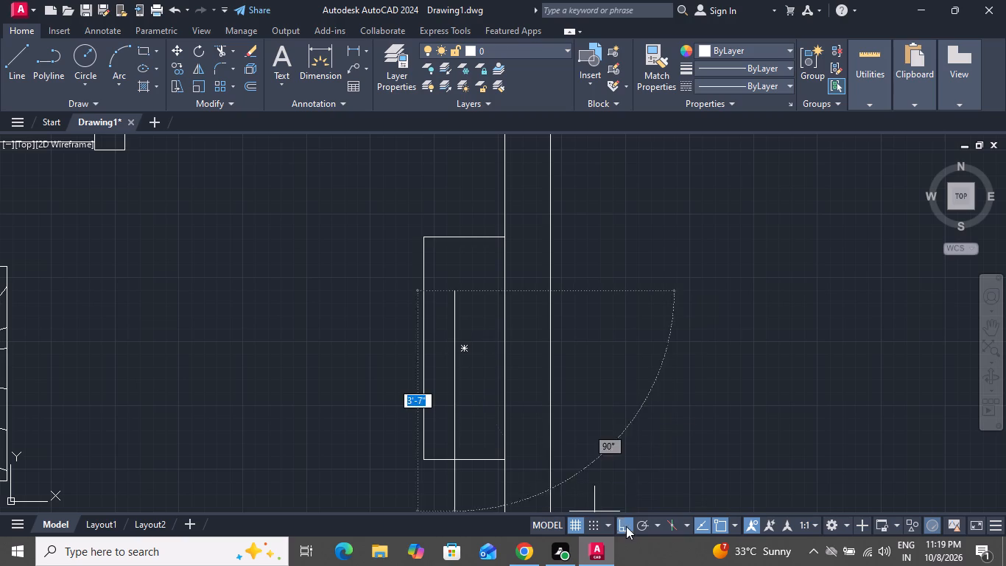
left_click(454, 410)
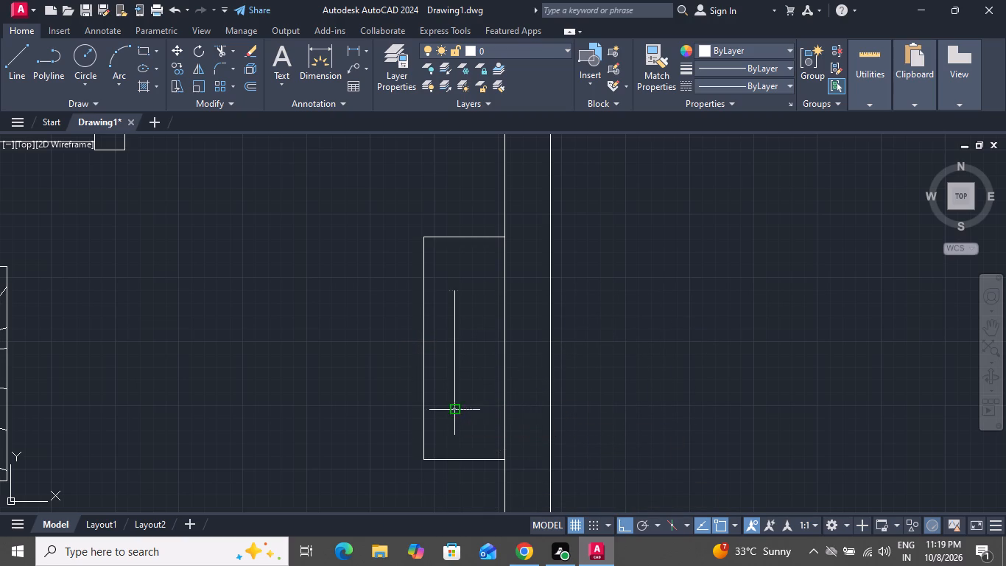
left_click(624, 523)
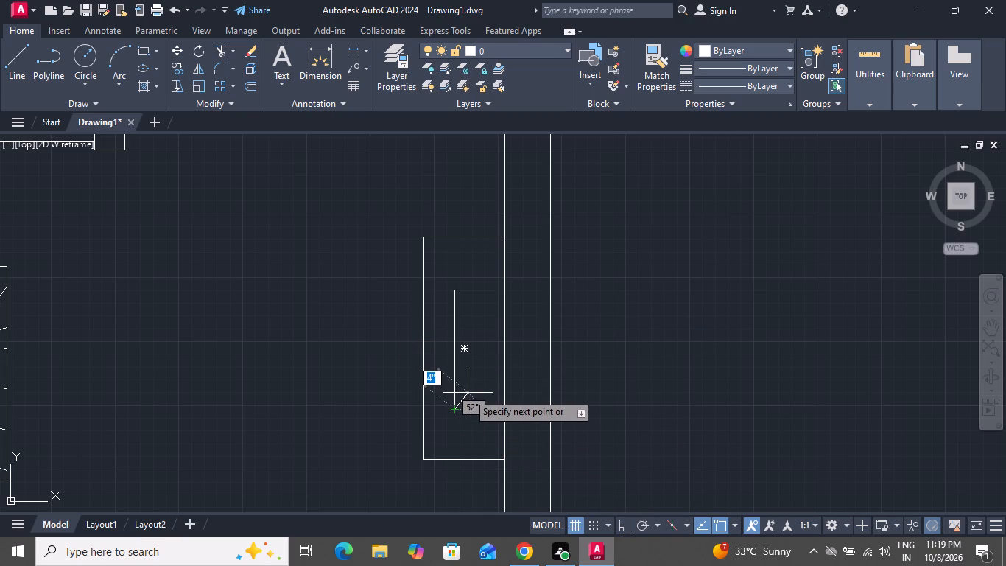
left_click(465, 396)
right_click(466, 396)
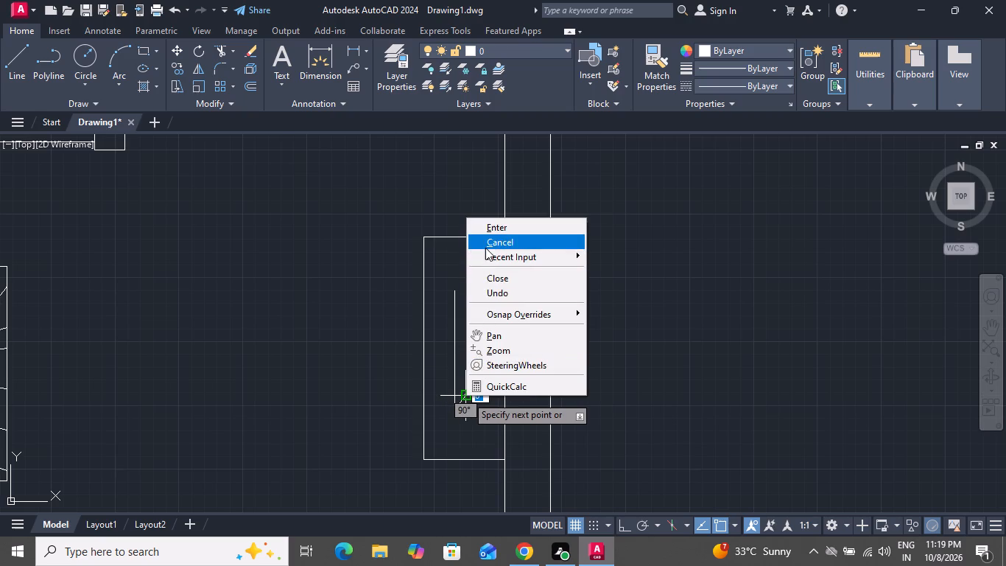
left_click(485, 248)
Draw a diagonal about 3" long from the vertical line's upper end toward the wall, and join the two diagonals' free ends with a line.
left_click(16, 46)
scroll(448, 295, "up", 1)
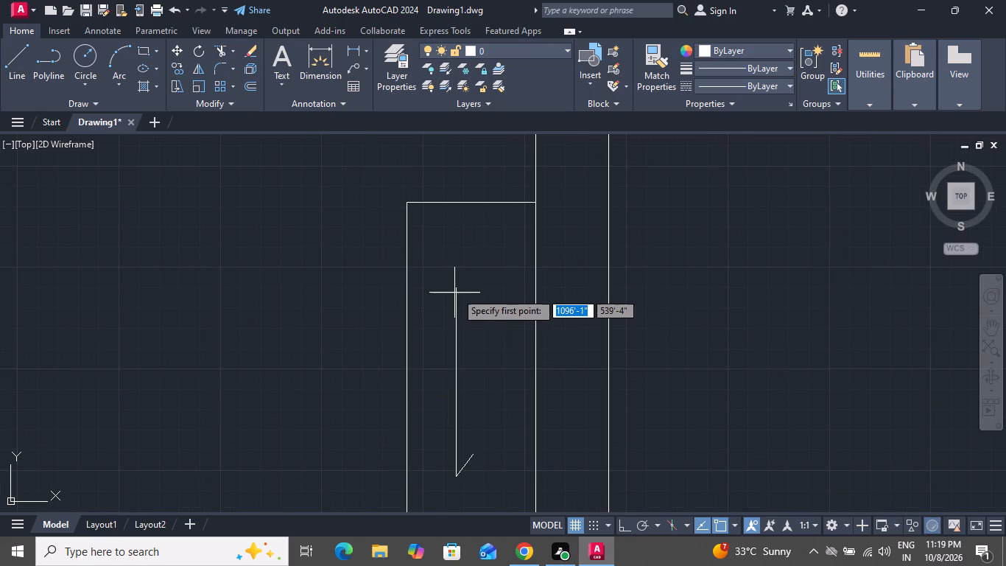
left_click(457, 290)
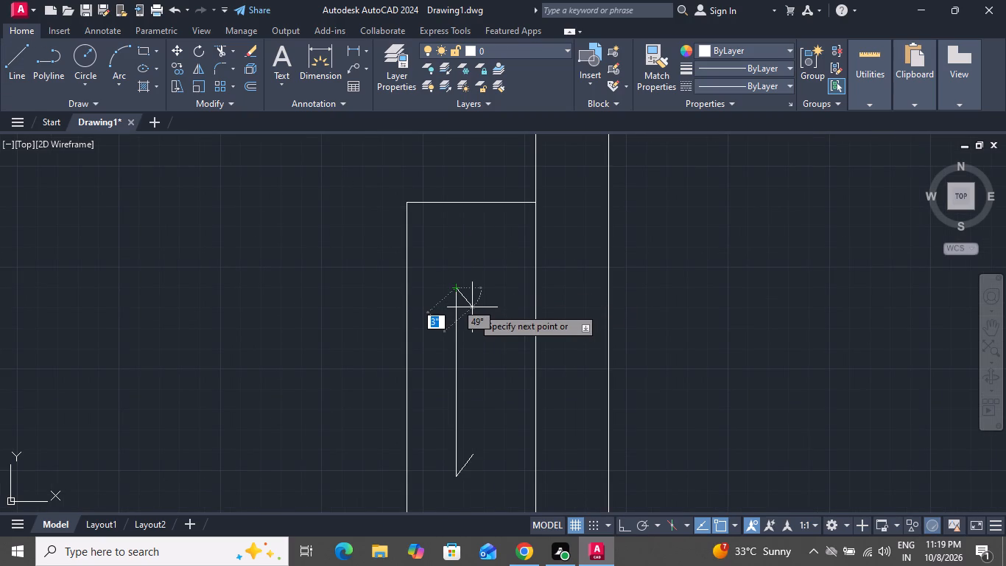
left_click(472, 307)
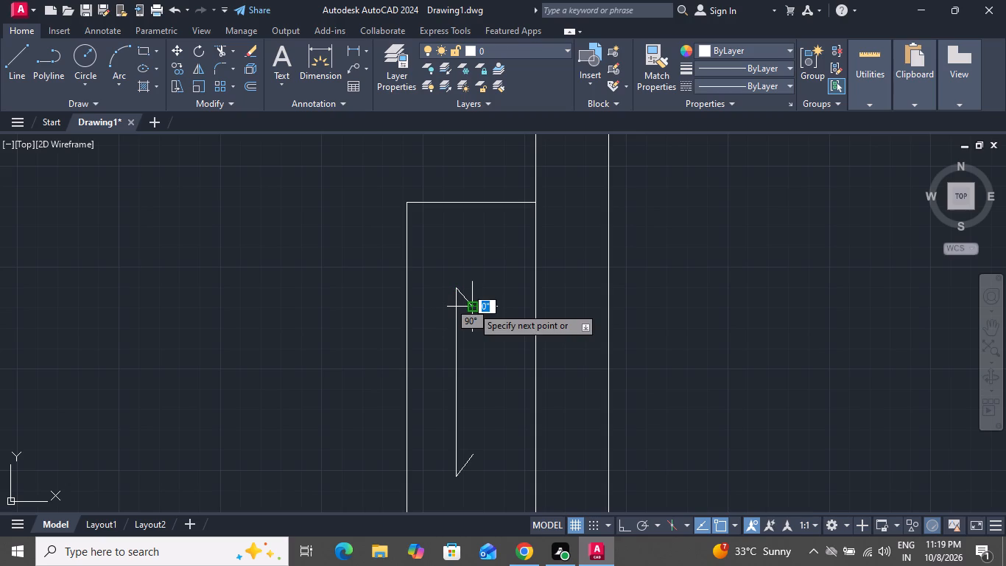
right_click(472, 307)
left_click(499, 329)
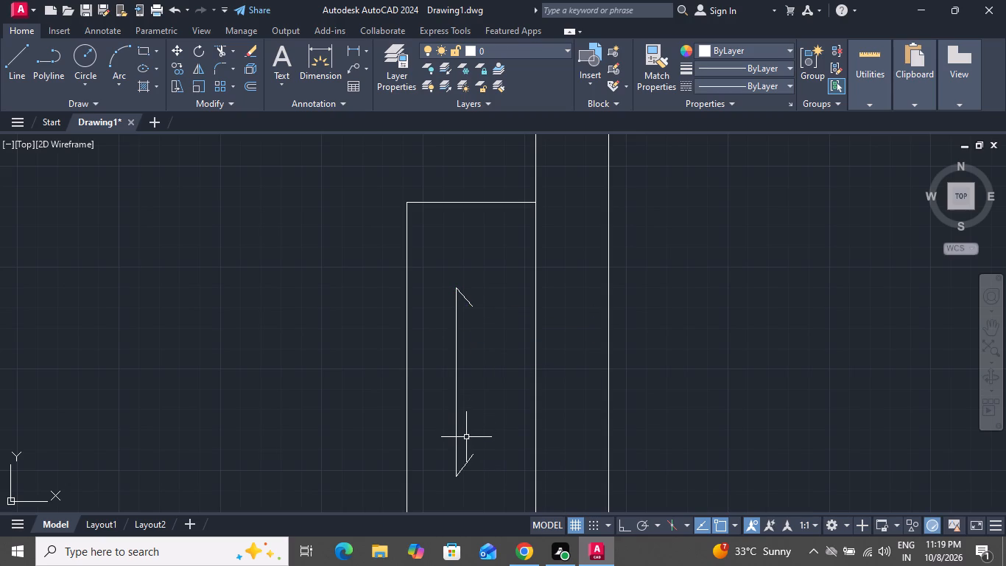
left_click(13, 60)
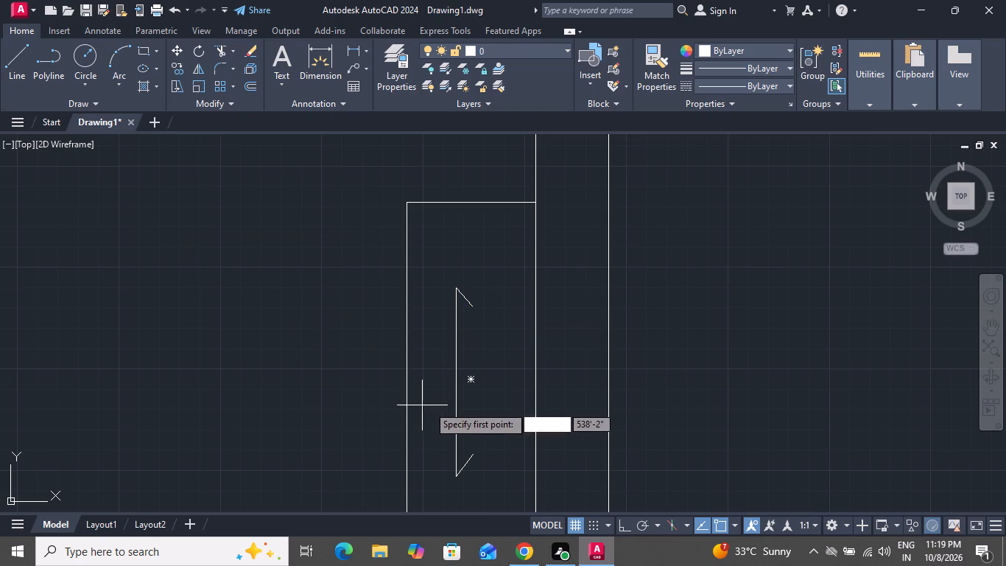
left_click(475, 307)
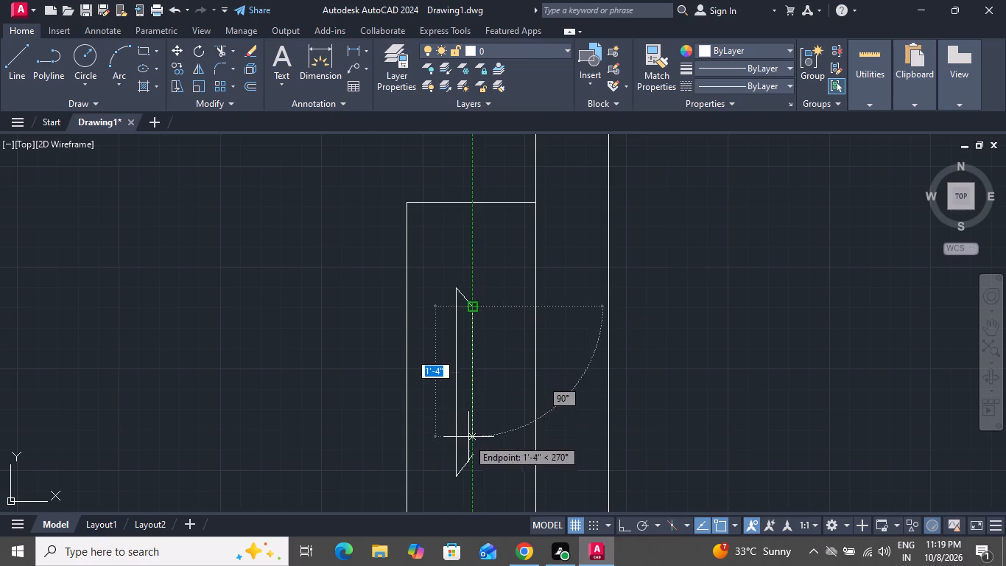
left_click(474, 455)
right_click(499, 422)
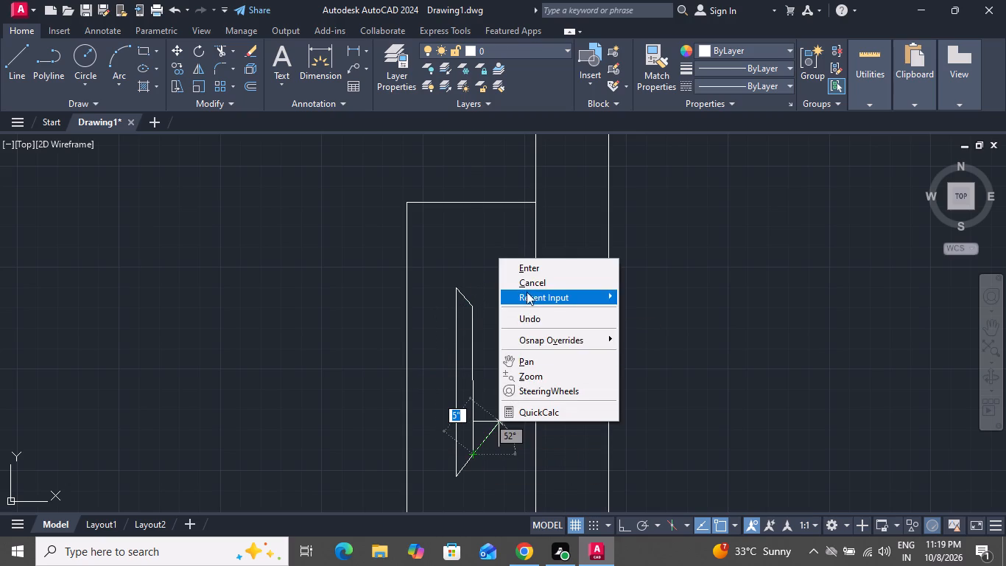
left_click(527, 289)
Move the TV outline horizontally a few inches toward the east wall, using its back line's midpoint as base point.
scroll(532, 399, "down", 3)
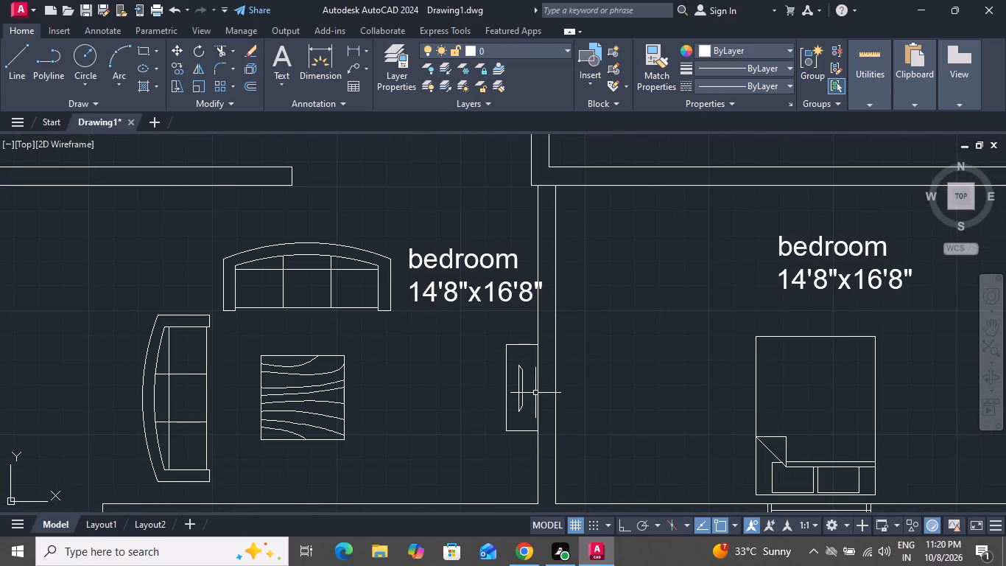
scroll(518, 380, "up", 1)
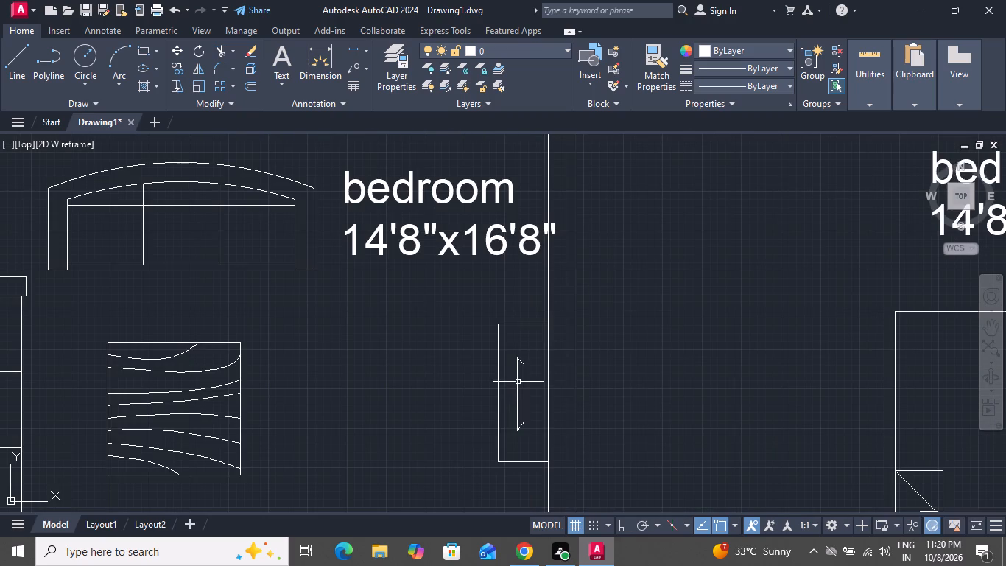
scroll(525, 360, "up", 2)
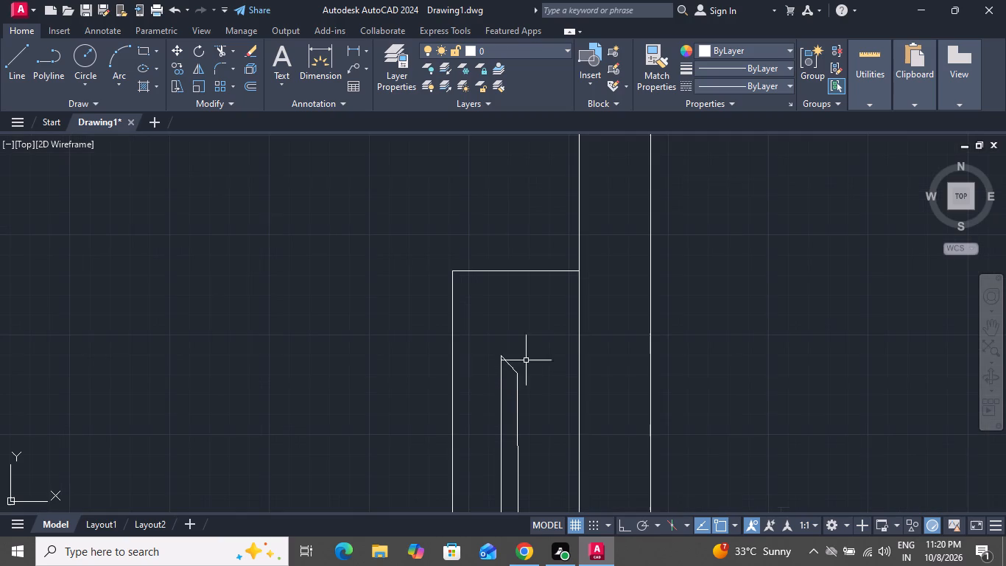
left_click_drag(527, 360, 524, 371)
scroll(503, 423, "down", 1)
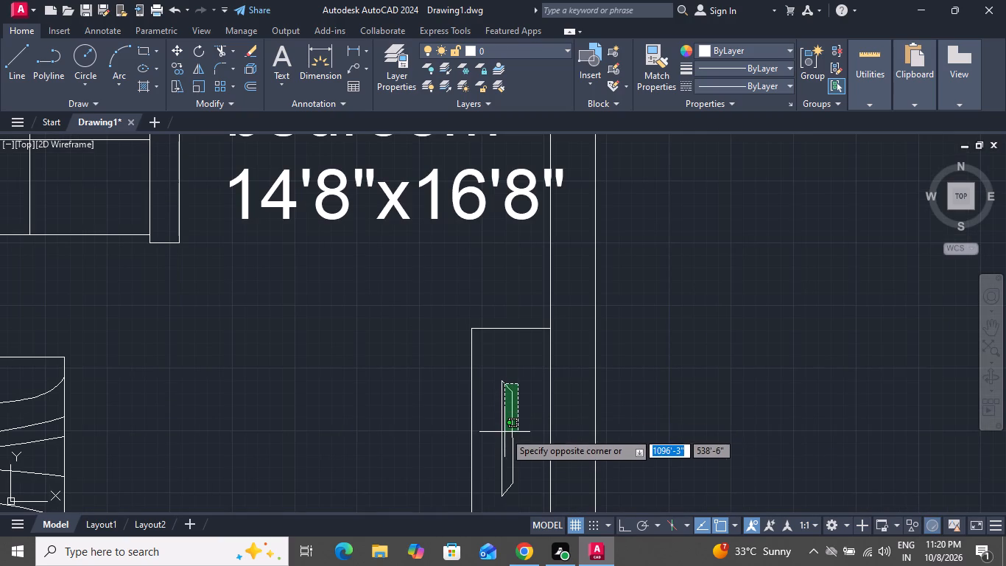
scroll(504, 432, "down", 1)
left_click(500, 480)
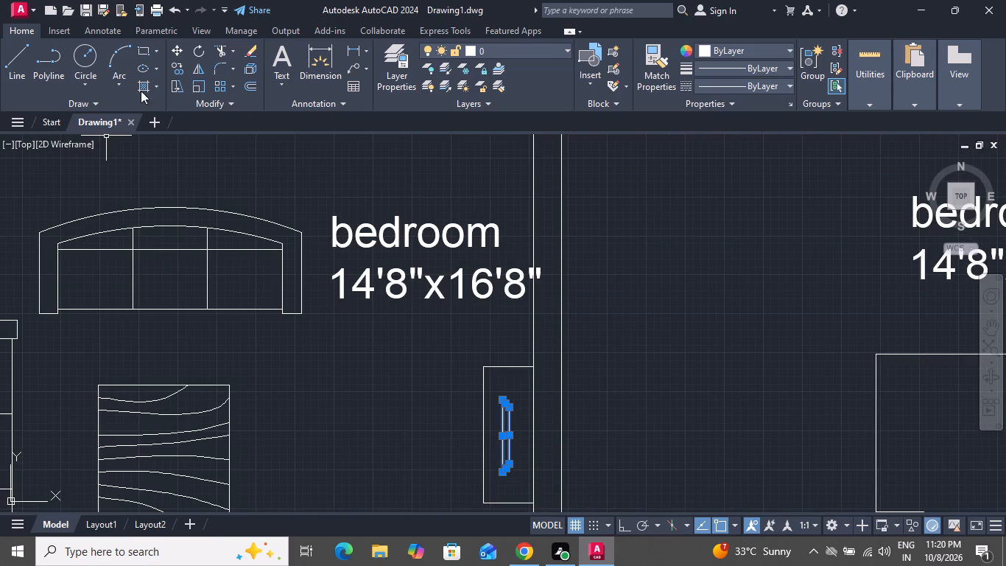
left_click(175, 51)
scroll(497, 448, "up", 1)
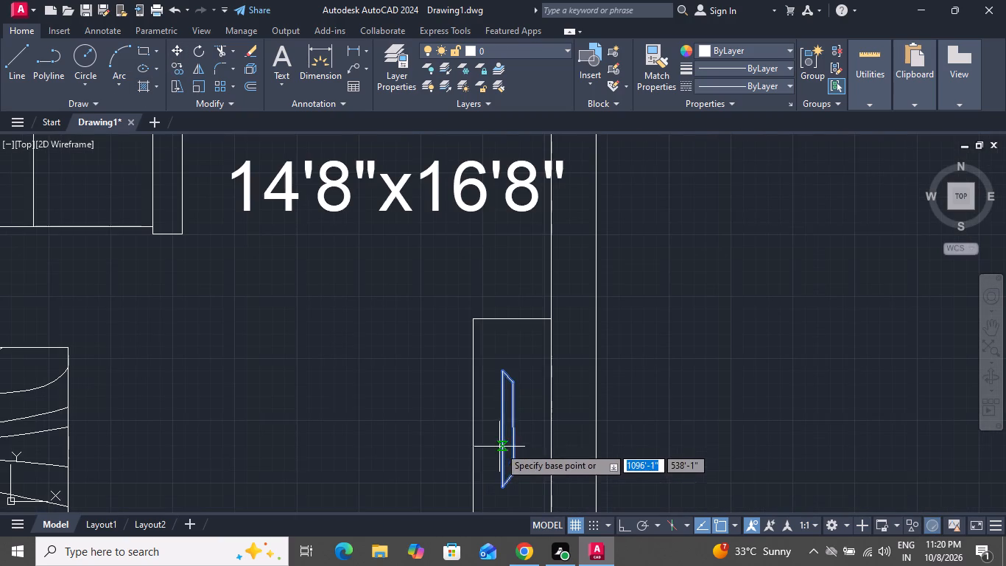
left_click(513, 428)
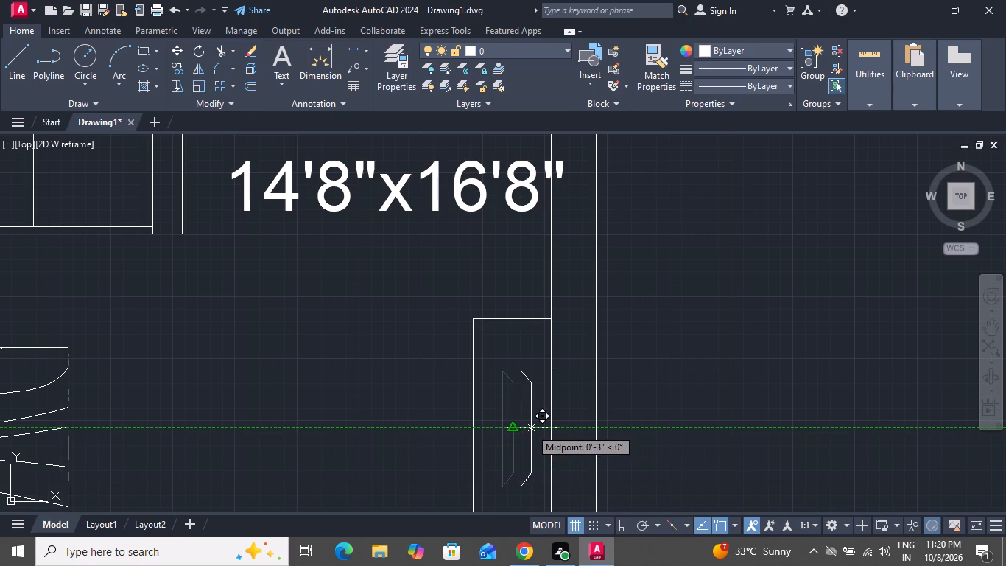
left_click(537, 428)
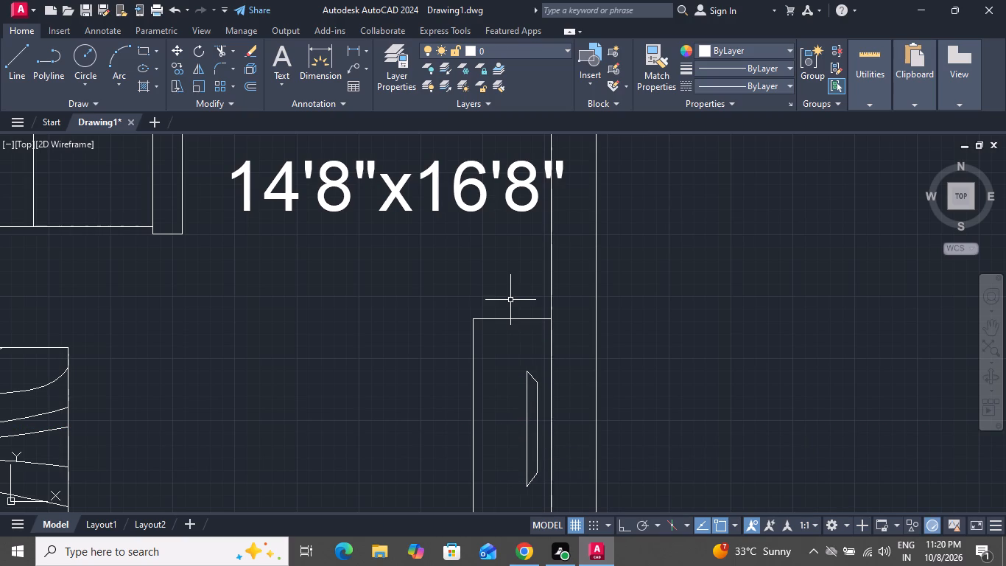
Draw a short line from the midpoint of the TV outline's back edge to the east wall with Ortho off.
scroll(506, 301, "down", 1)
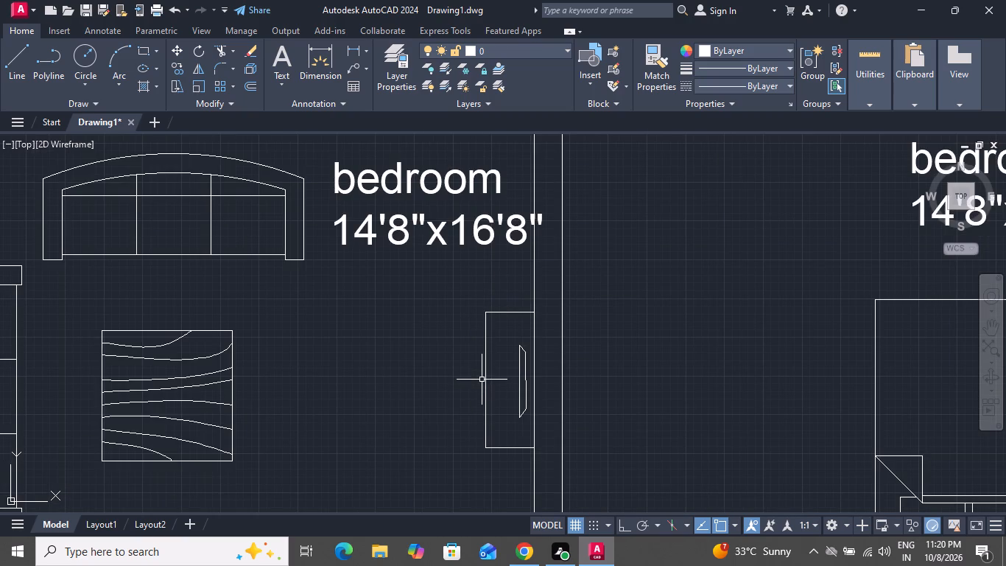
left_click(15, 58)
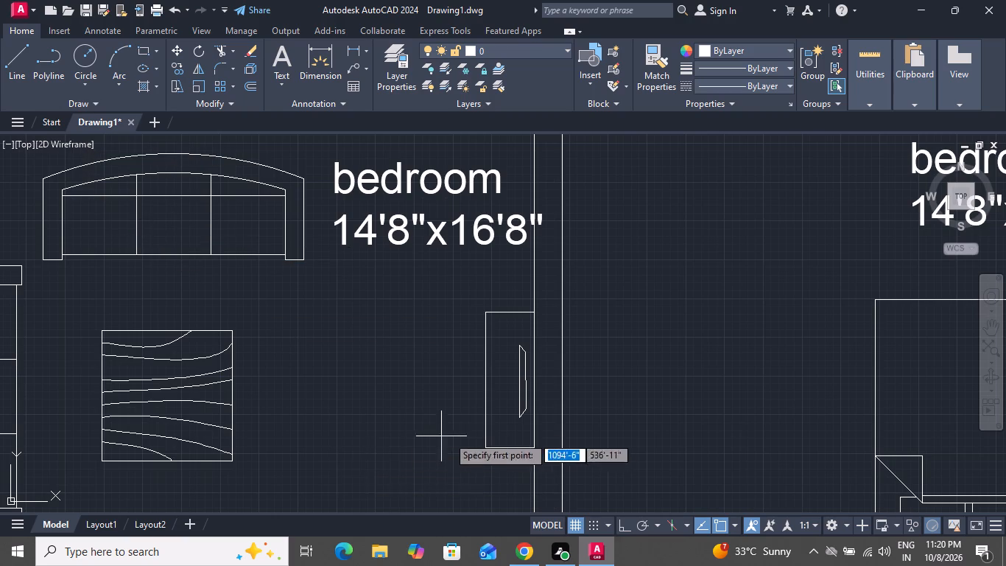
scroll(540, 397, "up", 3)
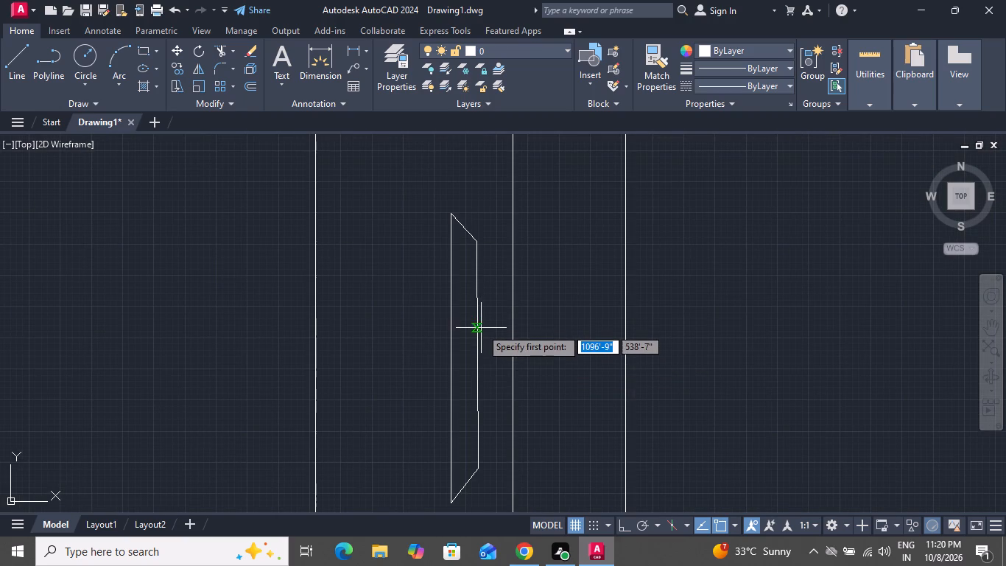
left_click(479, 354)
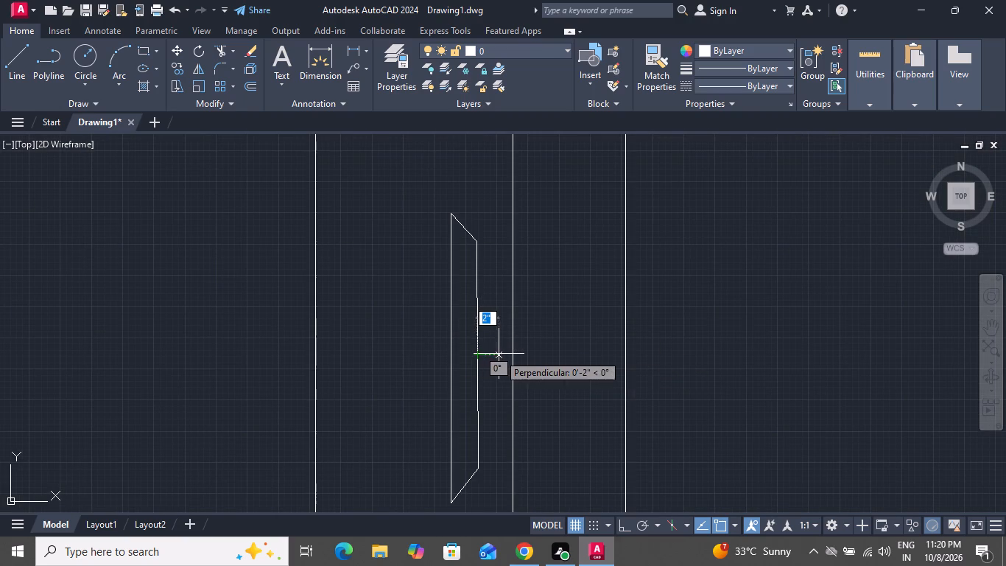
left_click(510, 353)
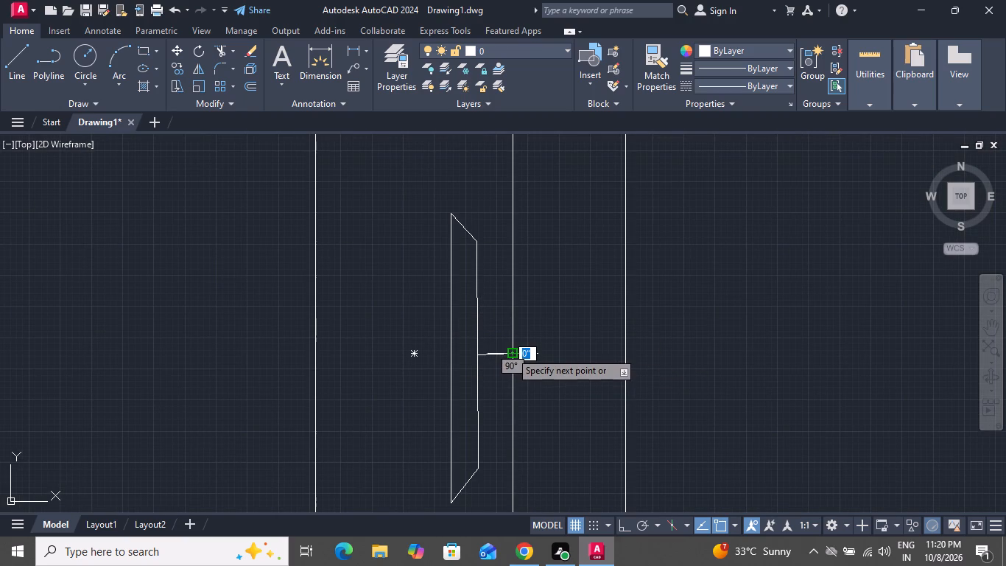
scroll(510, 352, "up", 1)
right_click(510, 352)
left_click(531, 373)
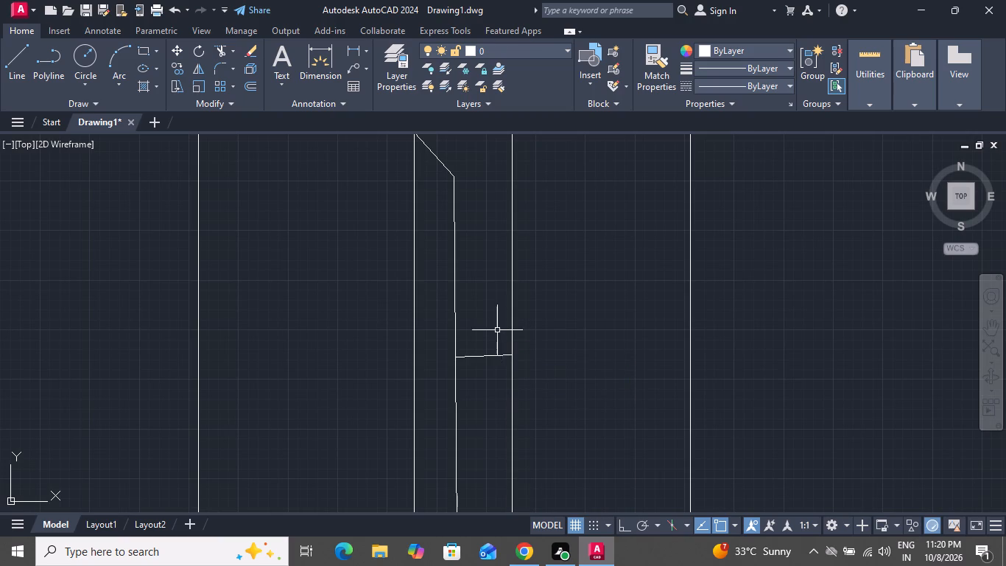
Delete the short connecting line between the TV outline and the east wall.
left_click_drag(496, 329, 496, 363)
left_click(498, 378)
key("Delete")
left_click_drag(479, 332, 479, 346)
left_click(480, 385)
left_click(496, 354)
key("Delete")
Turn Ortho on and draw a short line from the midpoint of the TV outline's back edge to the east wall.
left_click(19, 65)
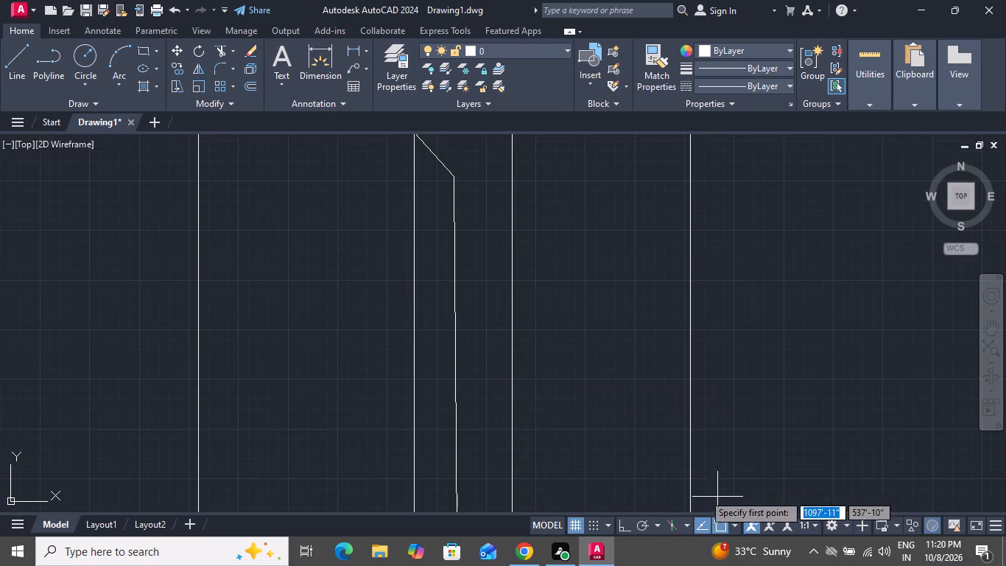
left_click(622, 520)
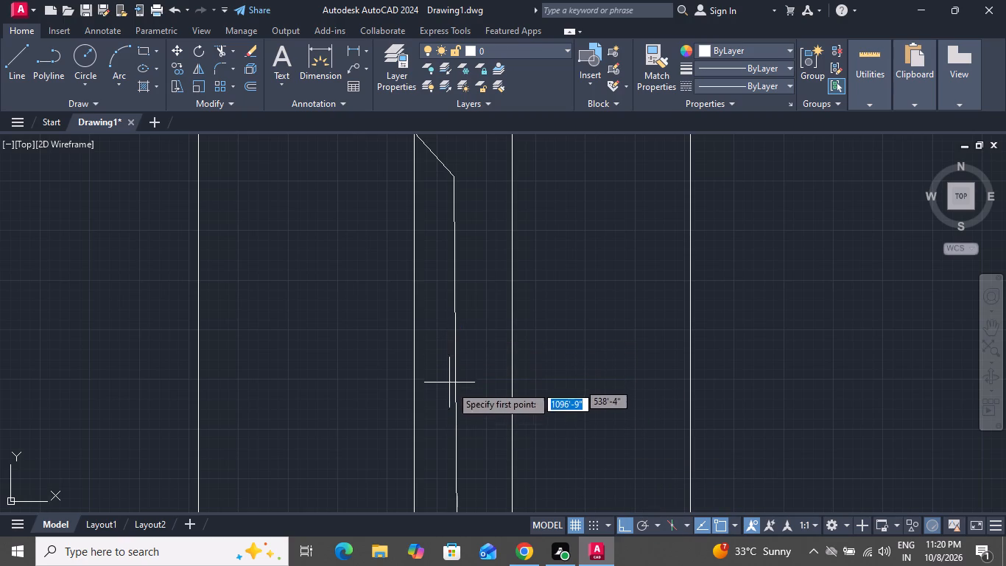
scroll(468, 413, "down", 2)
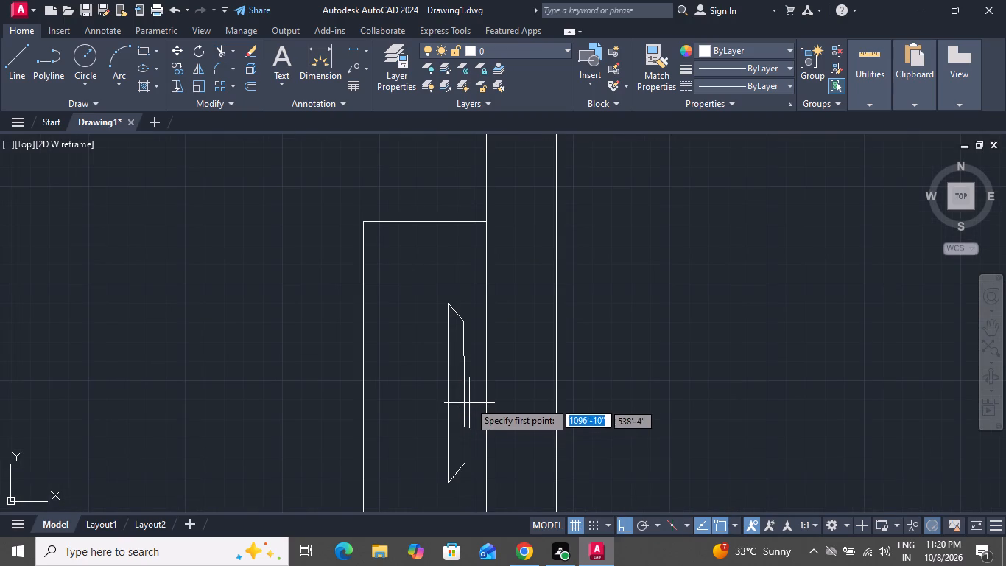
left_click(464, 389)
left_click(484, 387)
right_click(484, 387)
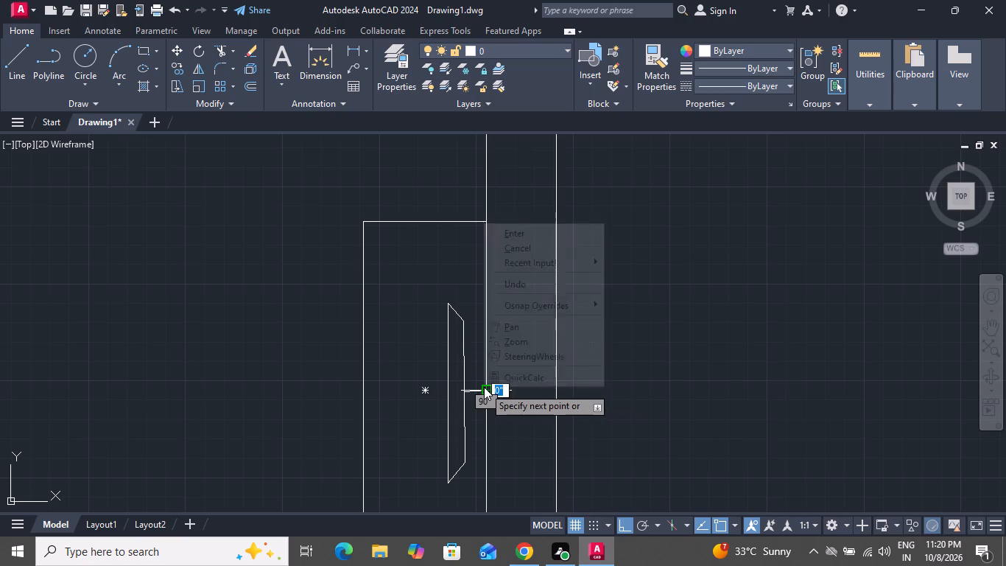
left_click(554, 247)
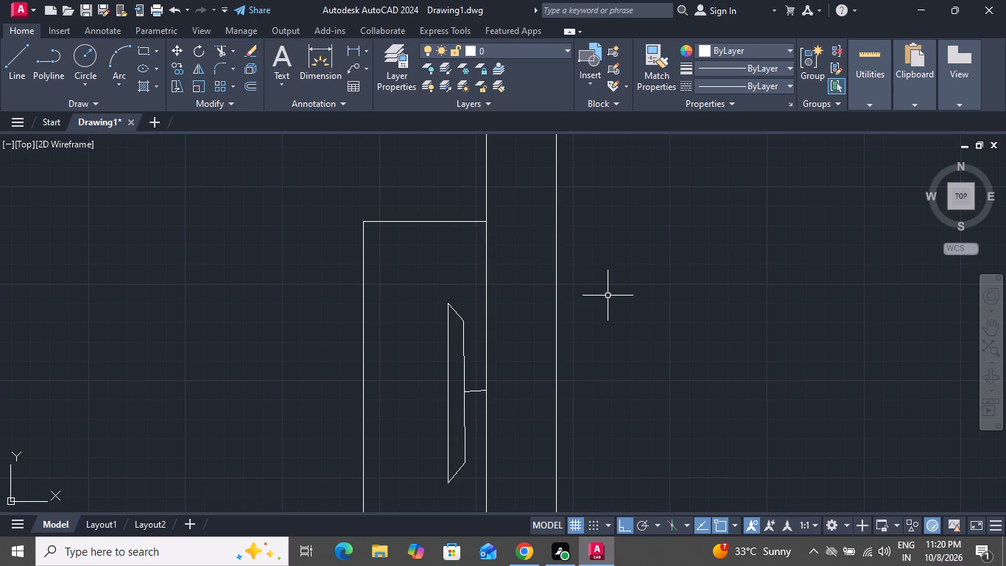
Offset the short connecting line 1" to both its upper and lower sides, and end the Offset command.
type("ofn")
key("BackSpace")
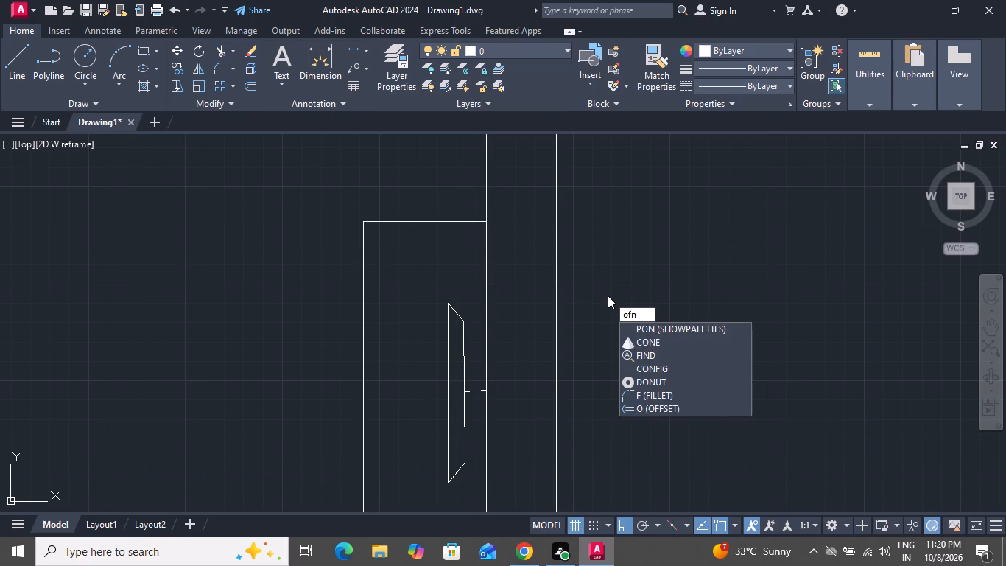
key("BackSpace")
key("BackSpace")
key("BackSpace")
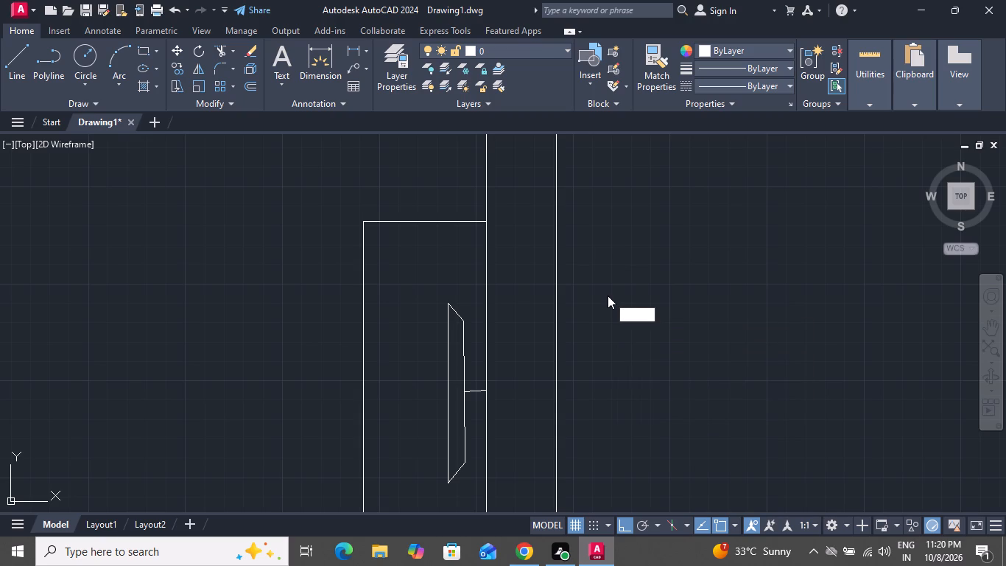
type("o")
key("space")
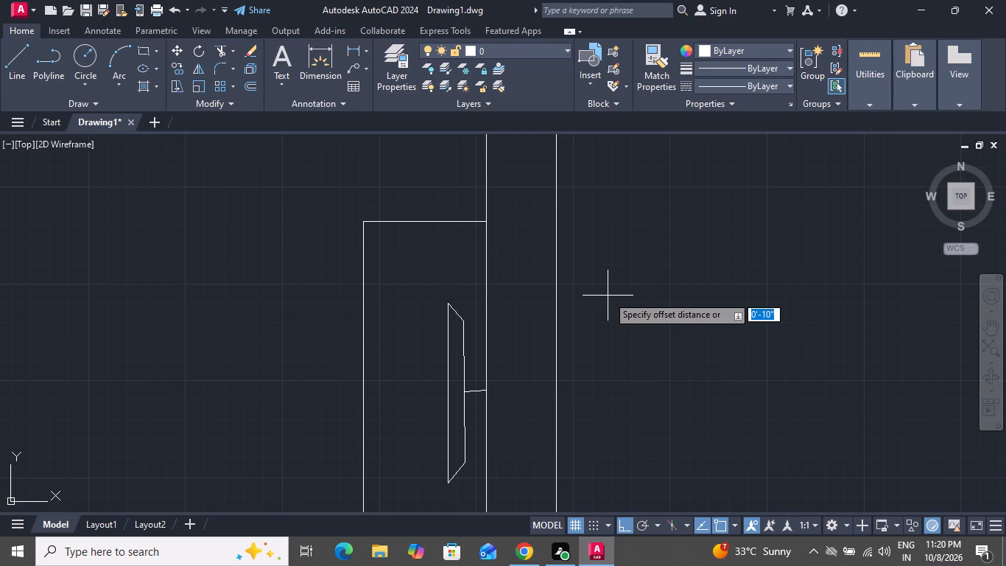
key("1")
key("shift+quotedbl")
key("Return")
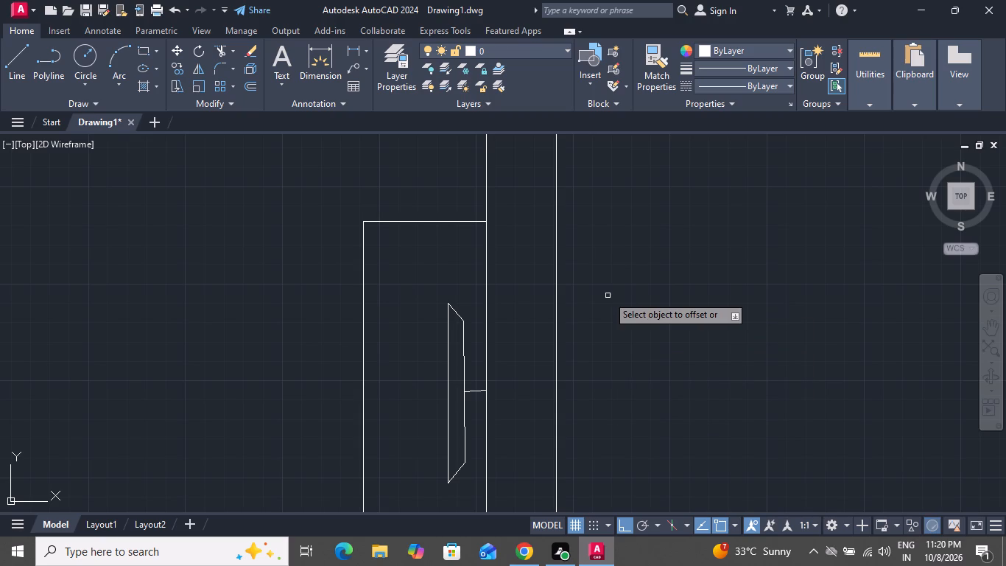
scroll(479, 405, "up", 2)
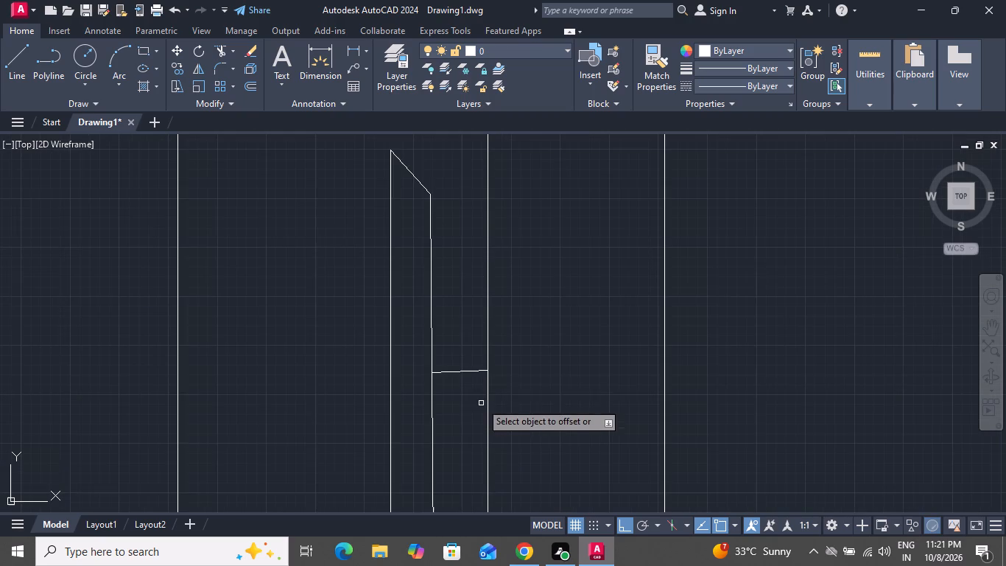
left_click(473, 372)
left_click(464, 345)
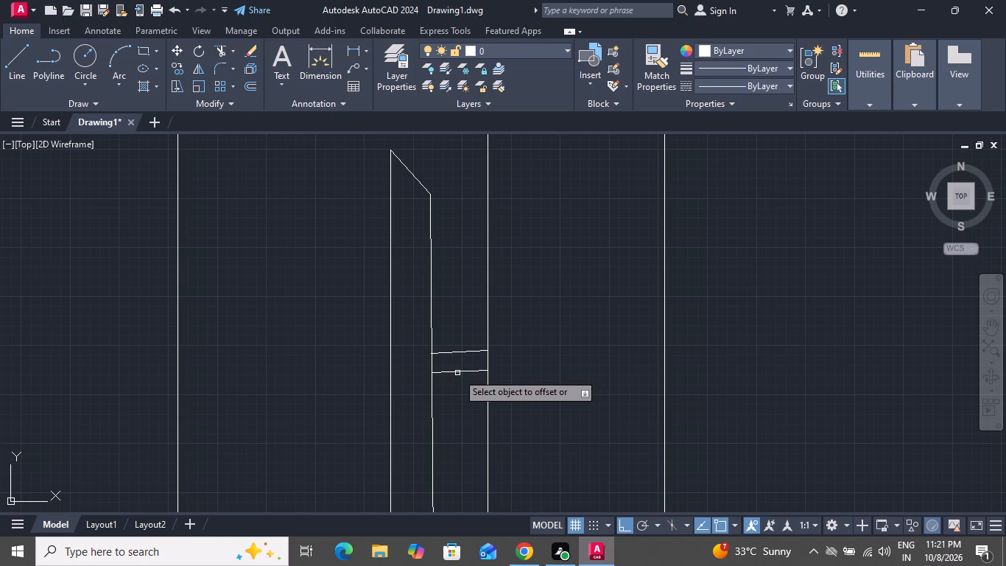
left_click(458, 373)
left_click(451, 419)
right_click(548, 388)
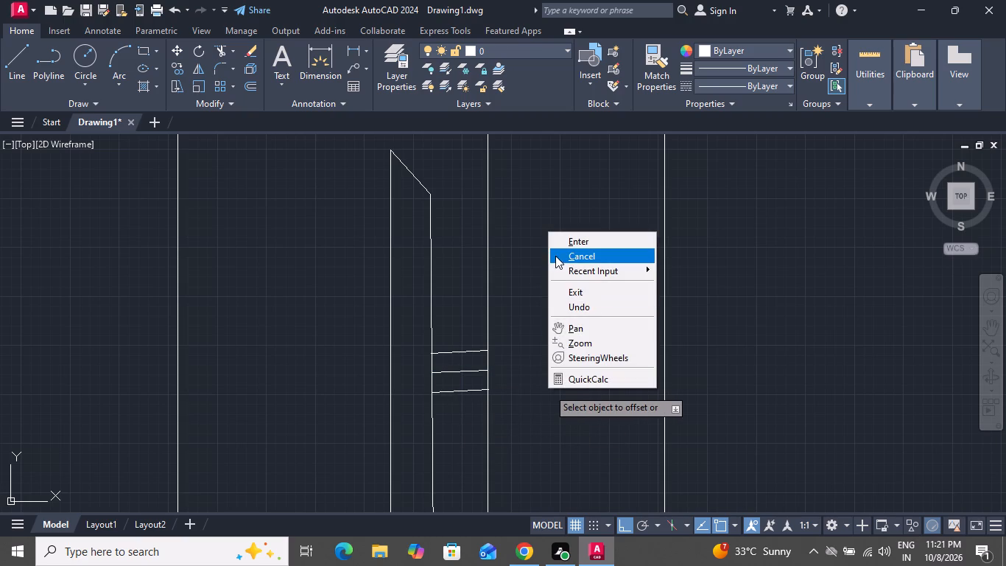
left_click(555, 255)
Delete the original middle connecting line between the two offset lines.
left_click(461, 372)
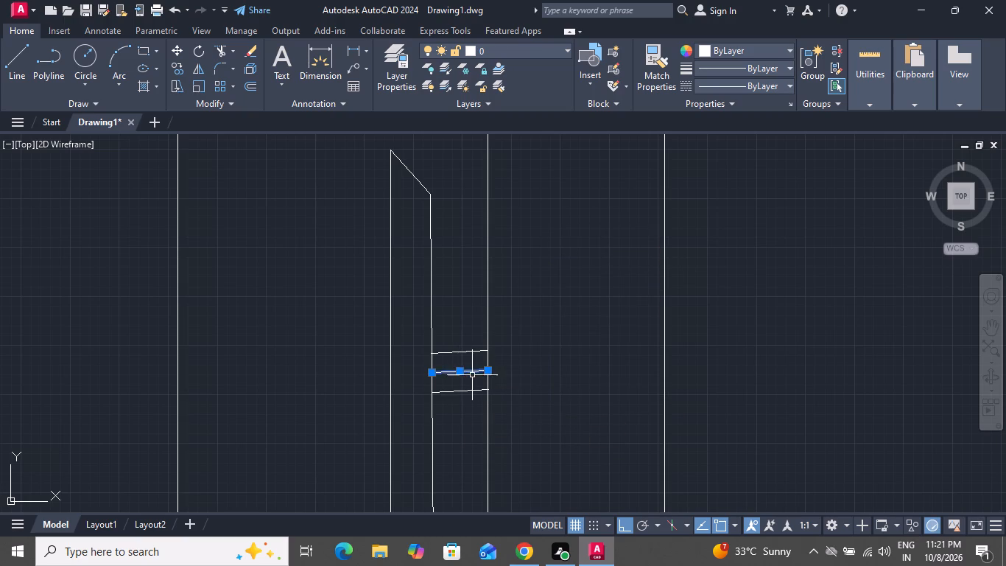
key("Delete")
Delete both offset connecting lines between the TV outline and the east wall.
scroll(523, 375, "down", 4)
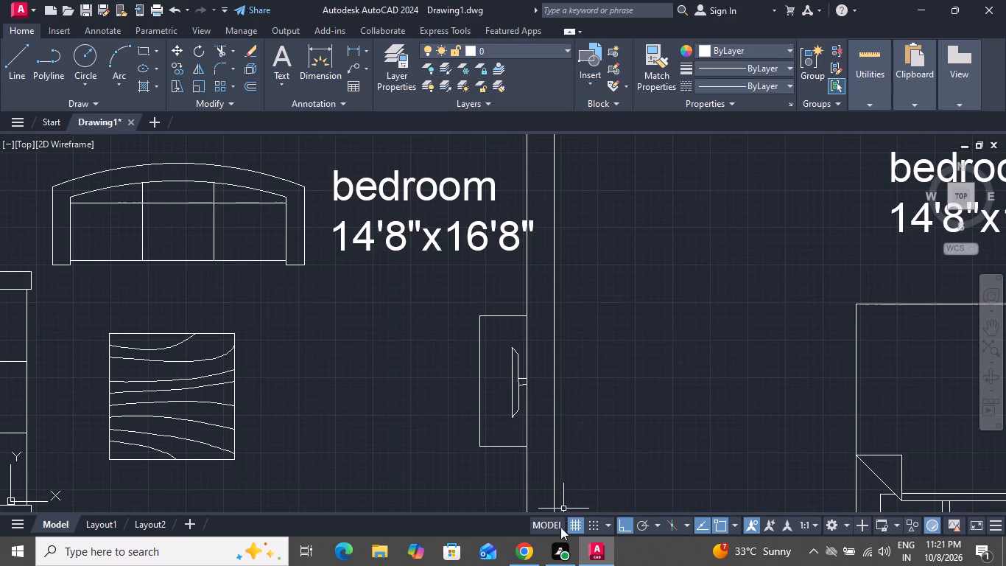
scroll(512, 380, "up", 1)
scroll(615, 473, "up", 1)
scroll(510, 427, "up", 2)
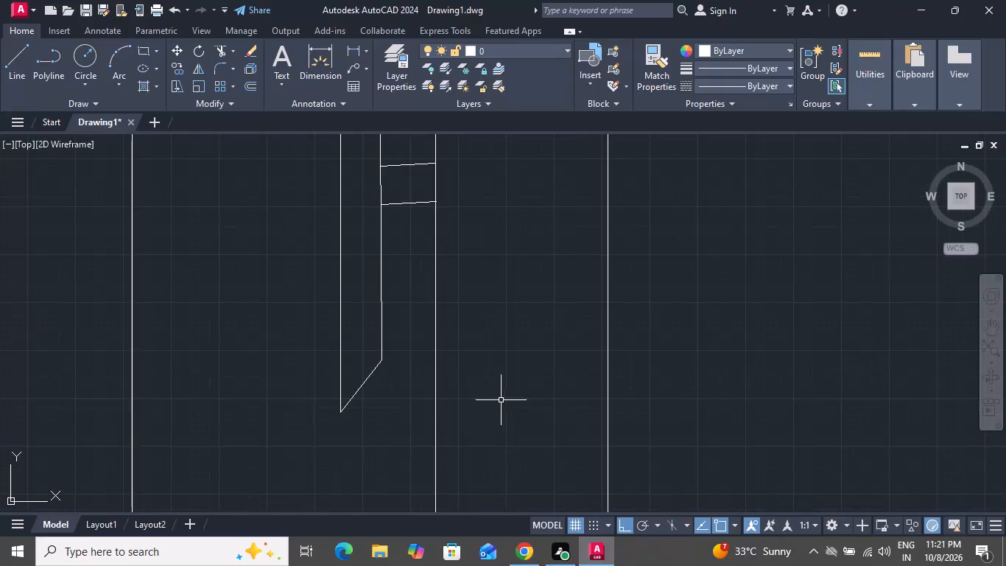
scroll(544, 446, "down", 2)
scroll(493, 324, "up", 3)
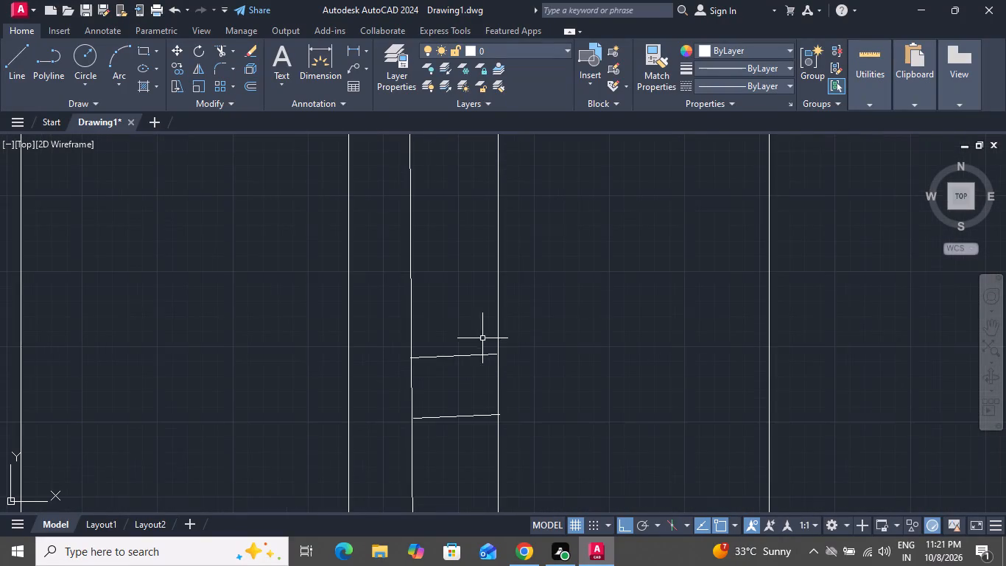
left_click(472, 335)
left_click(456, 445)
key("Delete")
Draw a horizontal line about 3" long from the midpoint of the TV outline's back edge to the east wall.
left_click(23, 53)
scroll(561, 350, "down", 2)
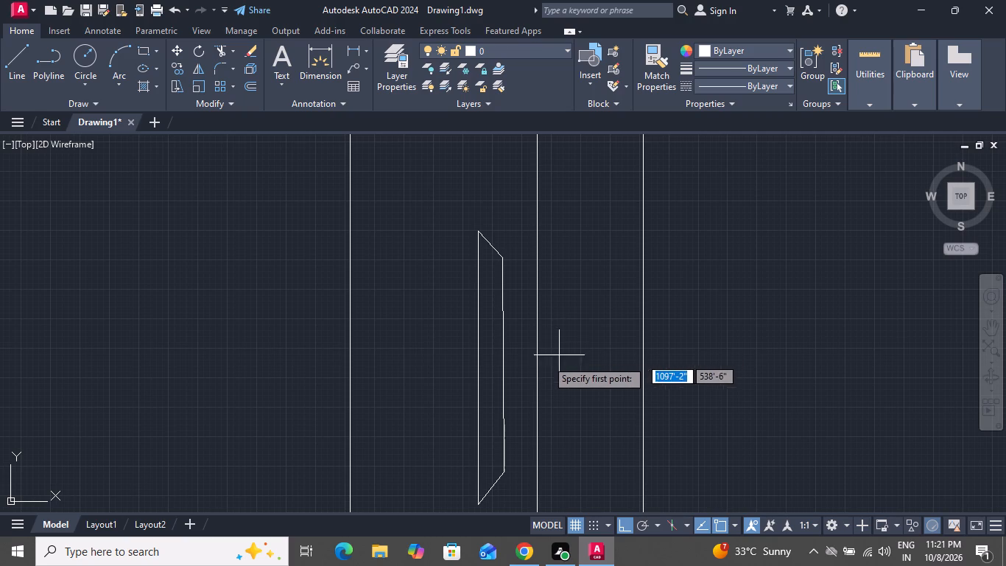
left_click(507, 369)
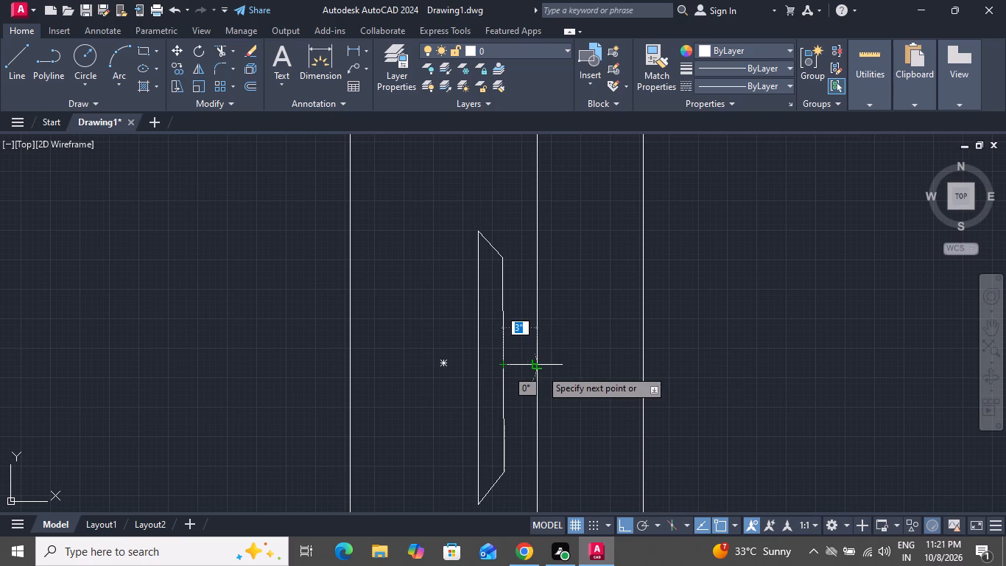
left_click(541, 369)
right_click(541, 369)
left_click(586, 393)
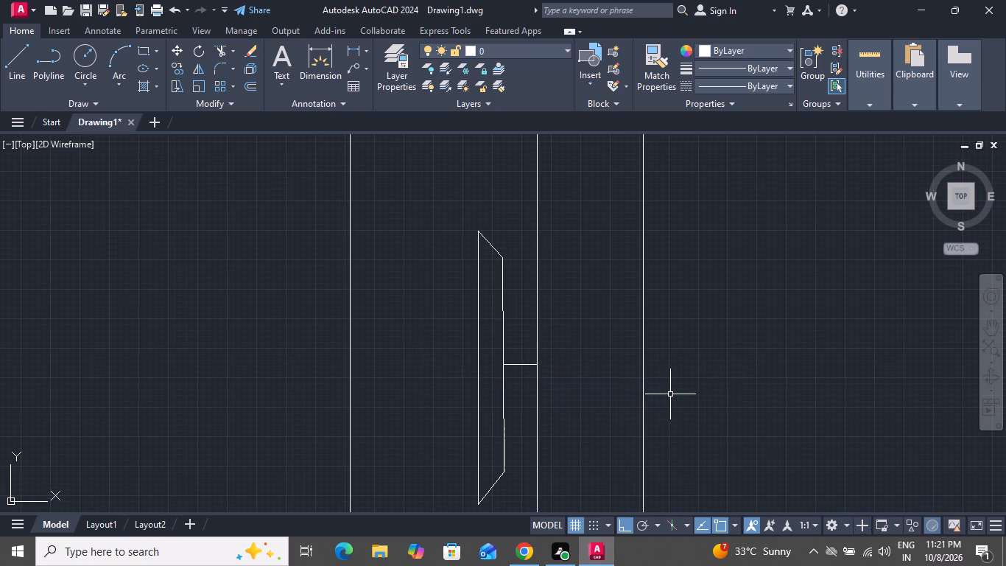
Offset the short connecting line 1" to both its upper and lower sides, and end the Offset command.
type("o 1")
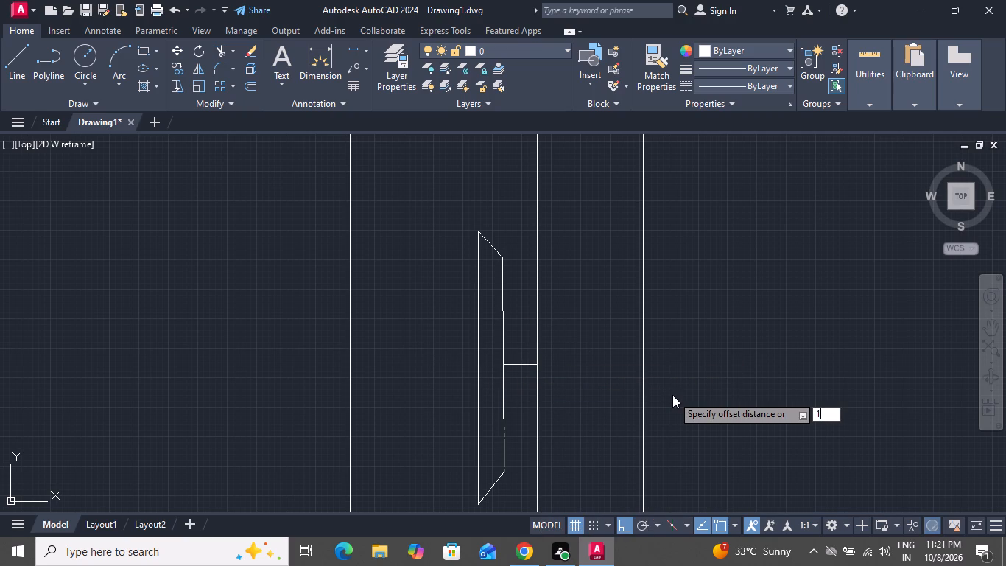
key("shift+quotedbl")
key("Return")
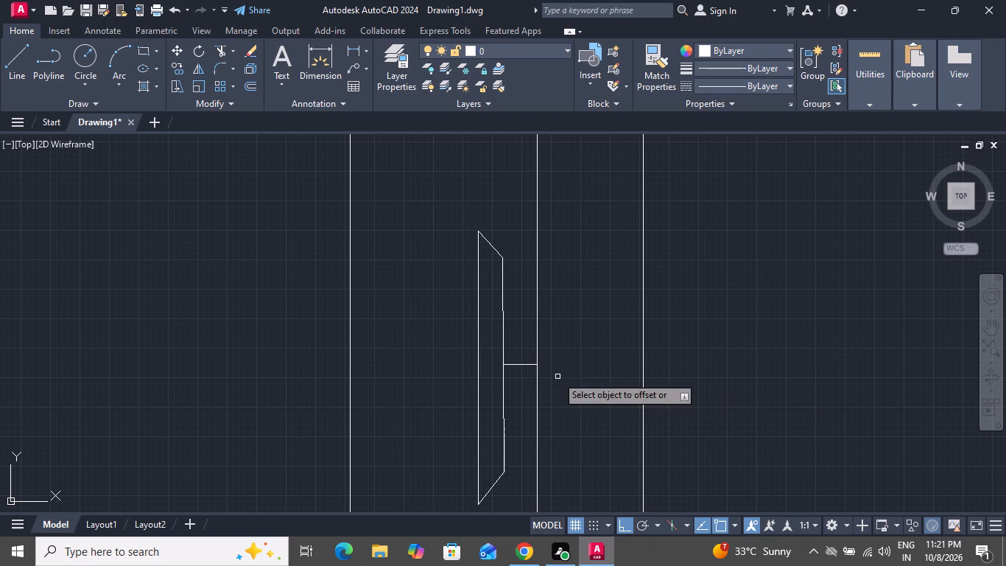
left_click(516, 365)
left_click(523, 338)
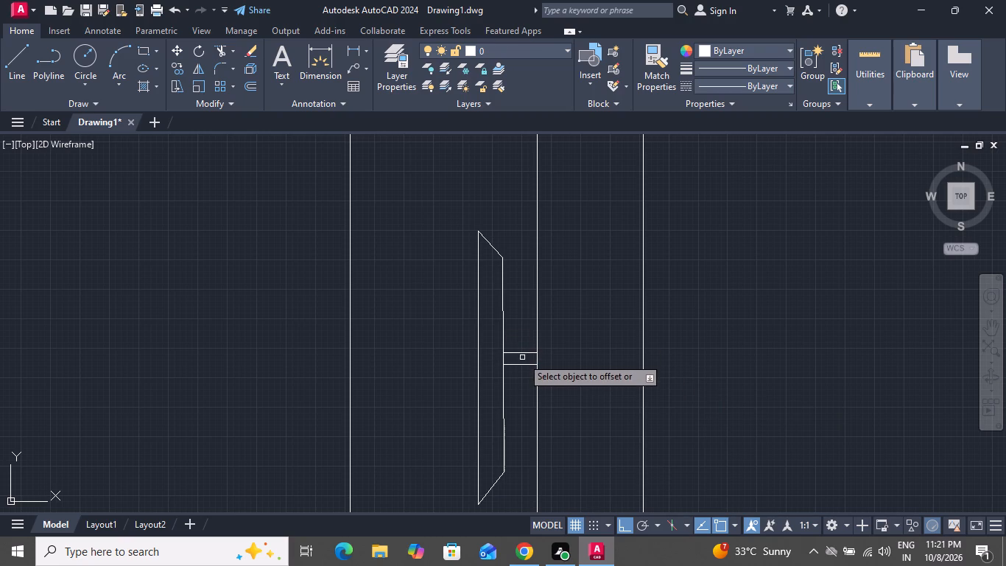
left_click(522, 364)
left_click(515, 394)
right_click(597, 354)
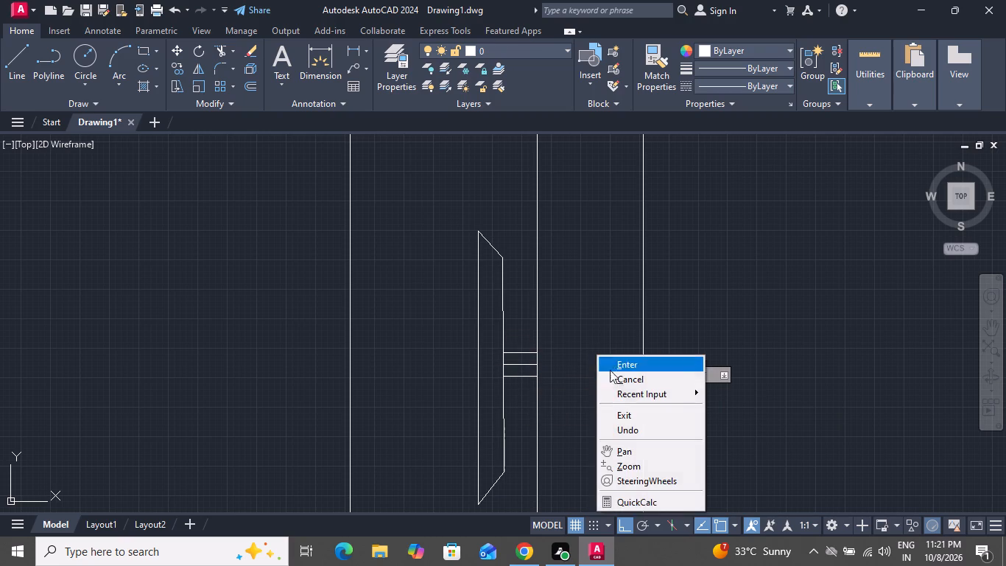
left_click(615, 379)
Delete the original middle line between the two offset bracket lines.
left_click(528, 366)
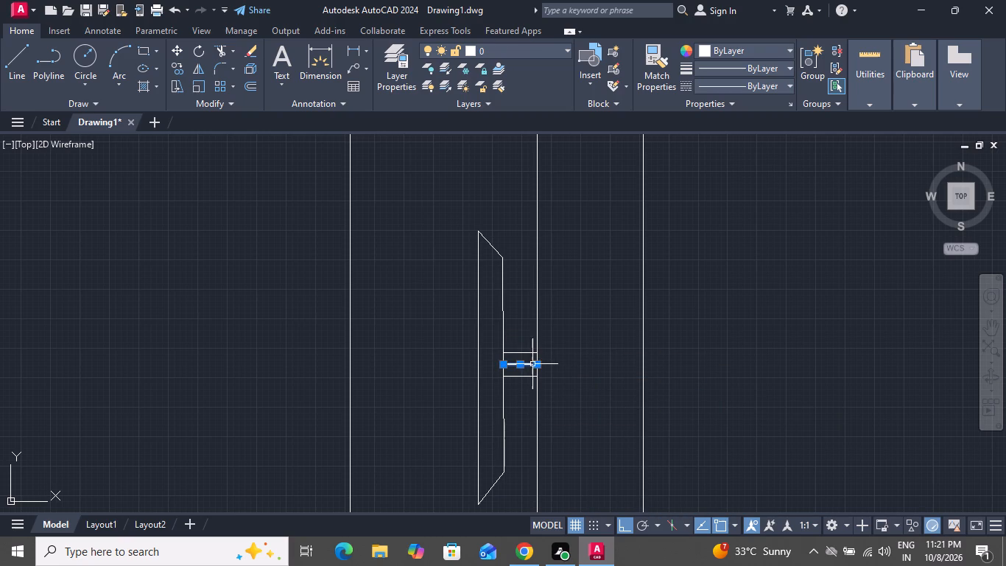
key("Delete")
Copy the complete TV unit from its lower-left corner into the lower east bedroom, between the bed and the east wall.
scroll(557, 367, "down", 3)
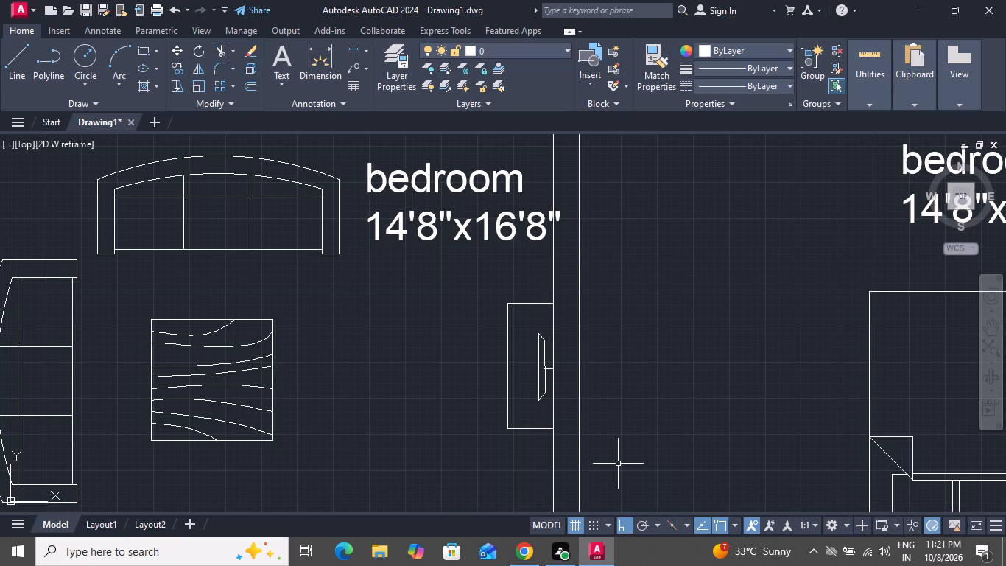
left_click(546, 288)
left_click(494, 480)
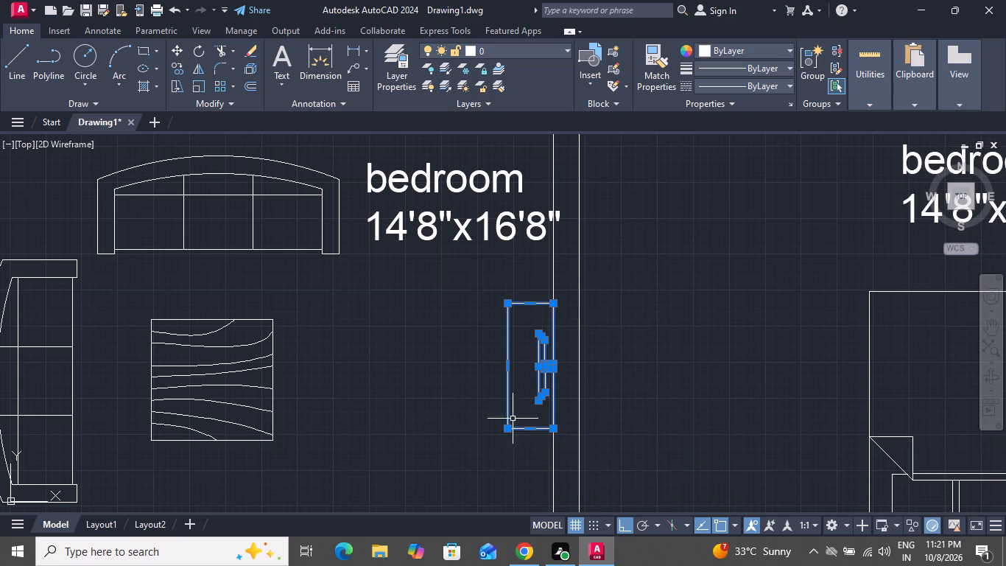
scroll(538, 377, "up", 1)
scroll(538, 377, "down", 1)
scroll(538, 377, "up", 3)
scroll(549, 368, "down", 1)
scroll(549, 369, "up", 1)
scroll(549, 371, "down", 3)
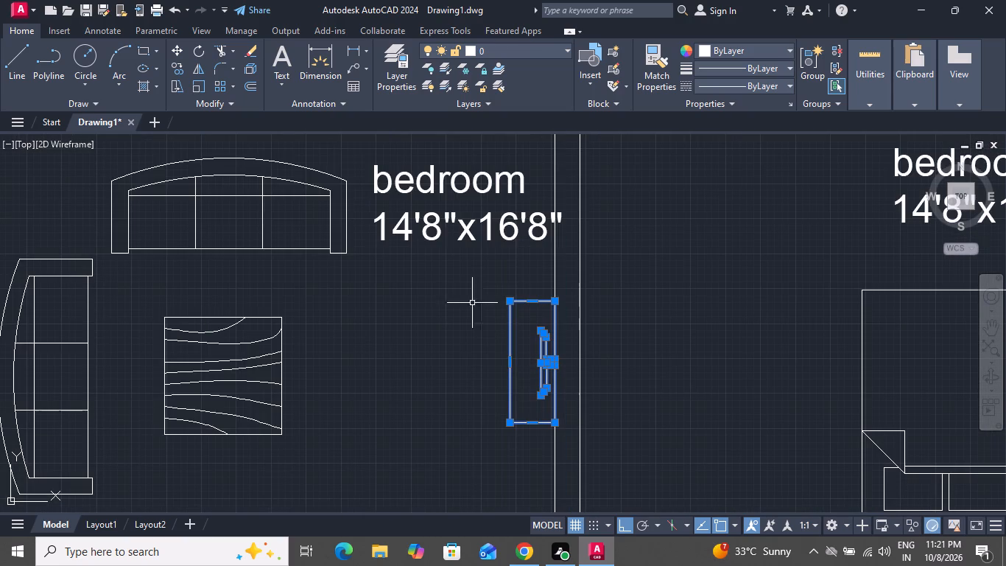
left_click(173, 66)
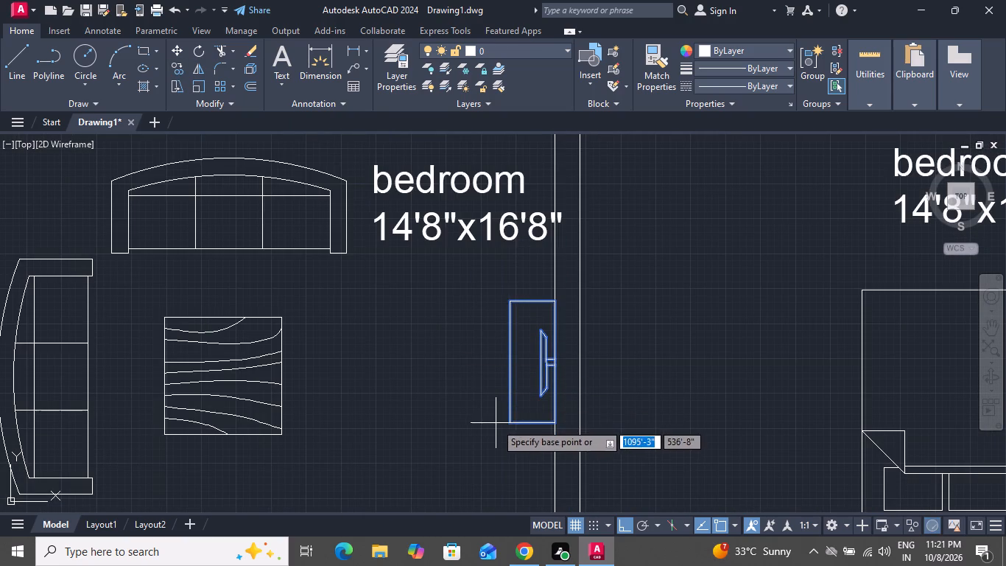
left_click(507, 421)
scroll(323, 368, "down", 3)
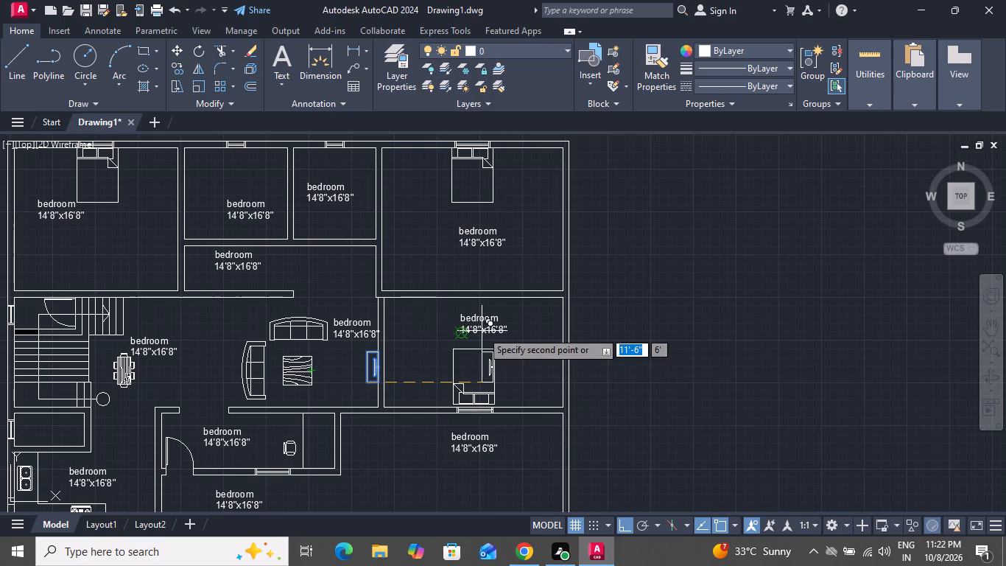
left_click(529, 324)
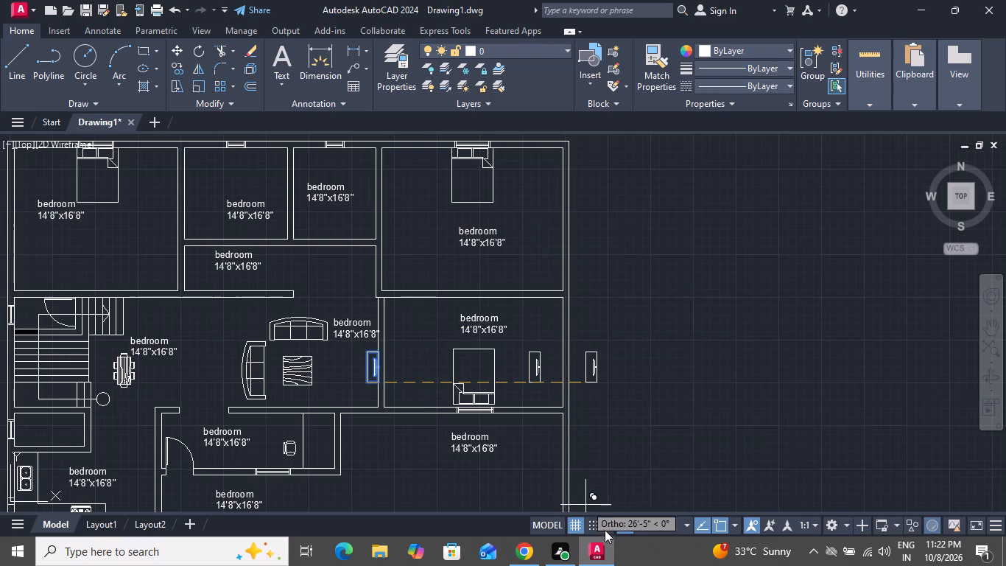
Turn Ortho off, place a second copy of the TV unit below the label in the upper east bedroom, and end Copy.
left_click(618, 522)
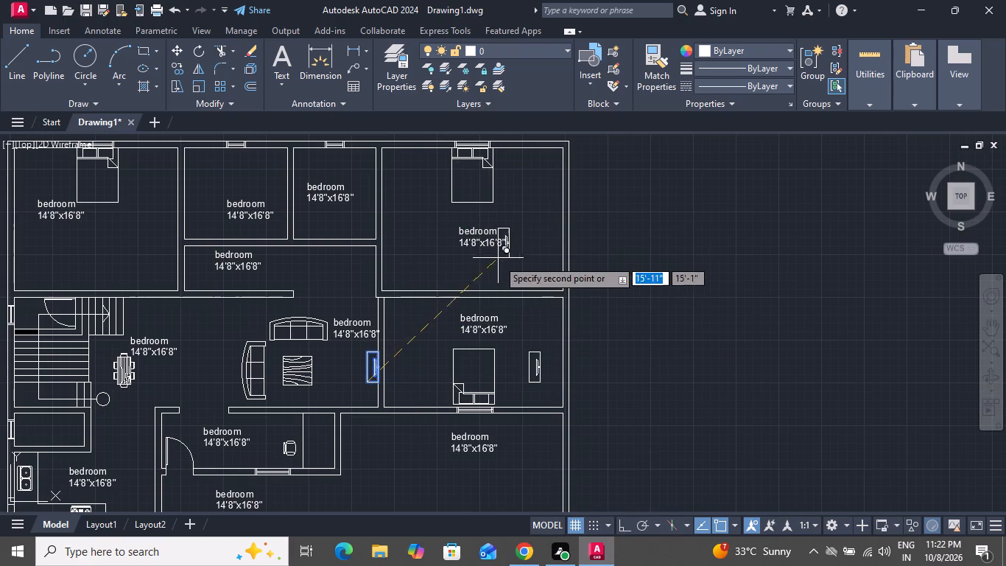
left_click(485, 282)
right_click(485, 282)
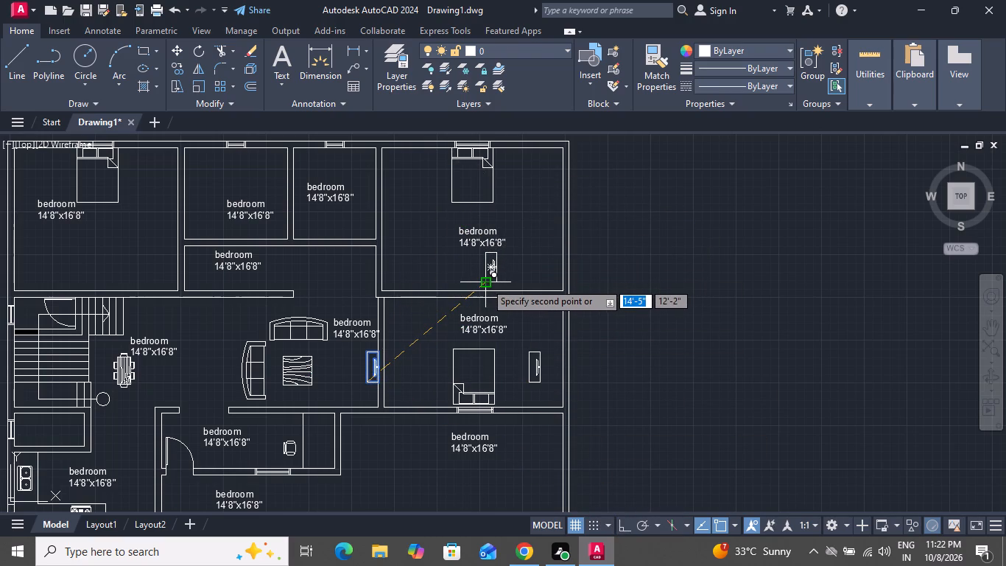
left_click(497, 311)
With Ortho on, rotate the upper east bedroom's TV unit 90° clockwise about its lower-left corner so its back faces south.
scroll(498, 265, "up", 1)
left_click(501, 246)
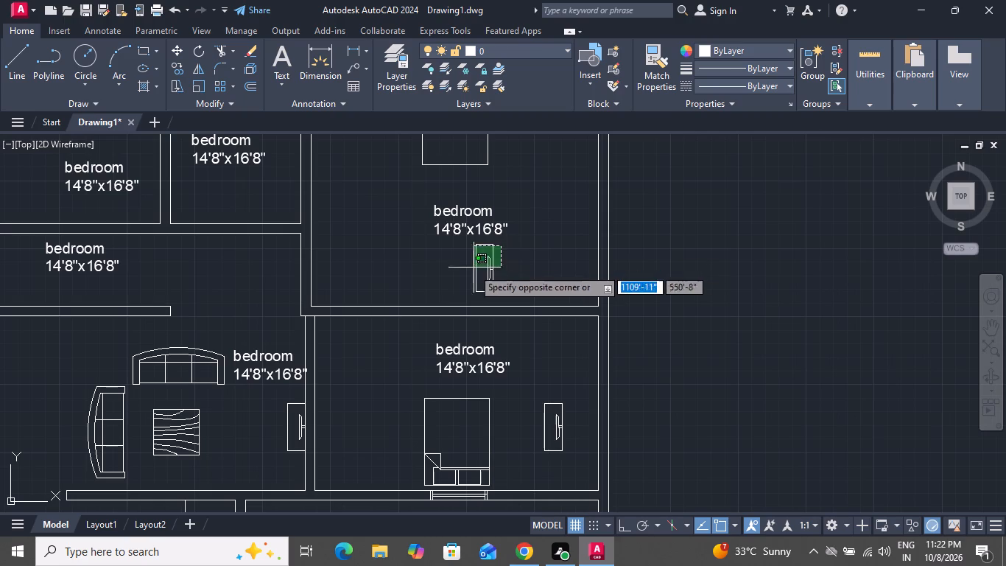
left_click(456, 284)
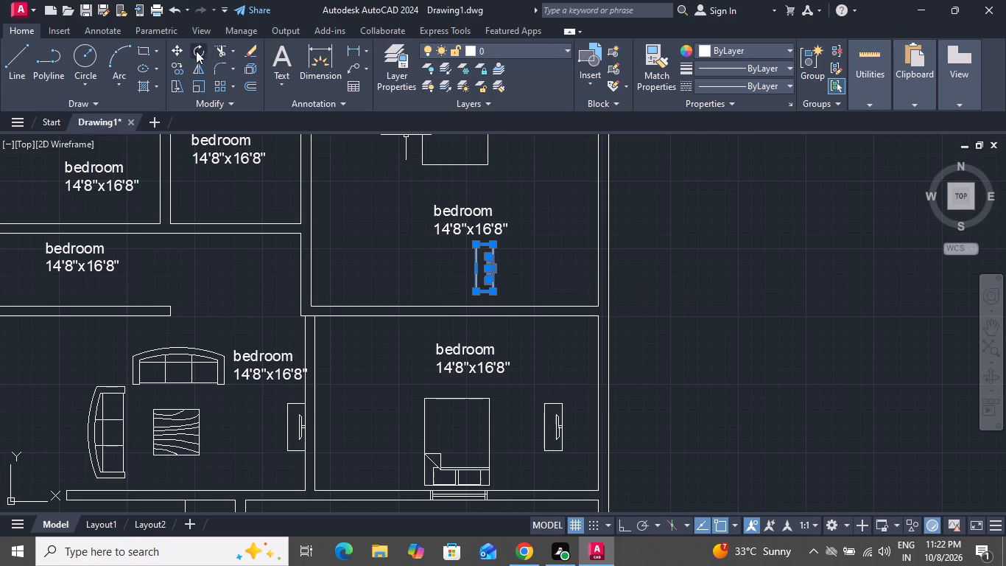
left_click(193, 50)
left_click(622, 522)
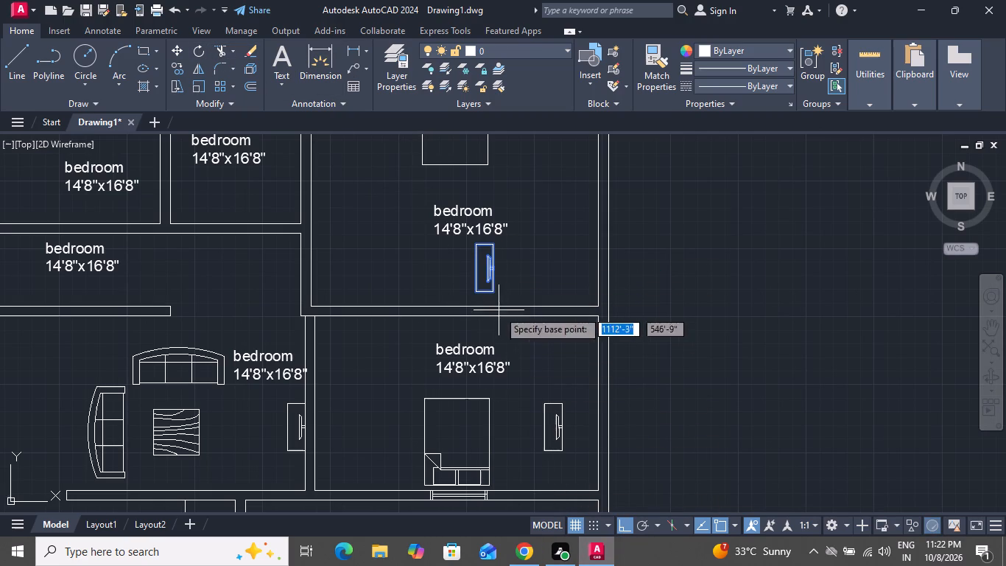
left_click(475, 293)
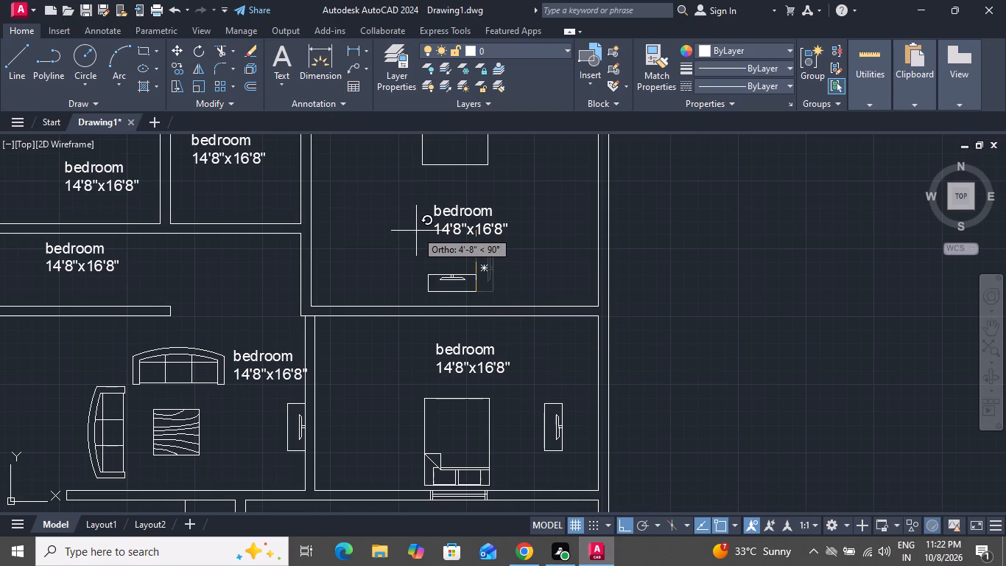
left_click(577, 410)
Rotate the lower east bedroom's TV unit 90° counterclockwise about its upper-left corner so its back faces north.
left_click_drag(579, 406, 577, 410)
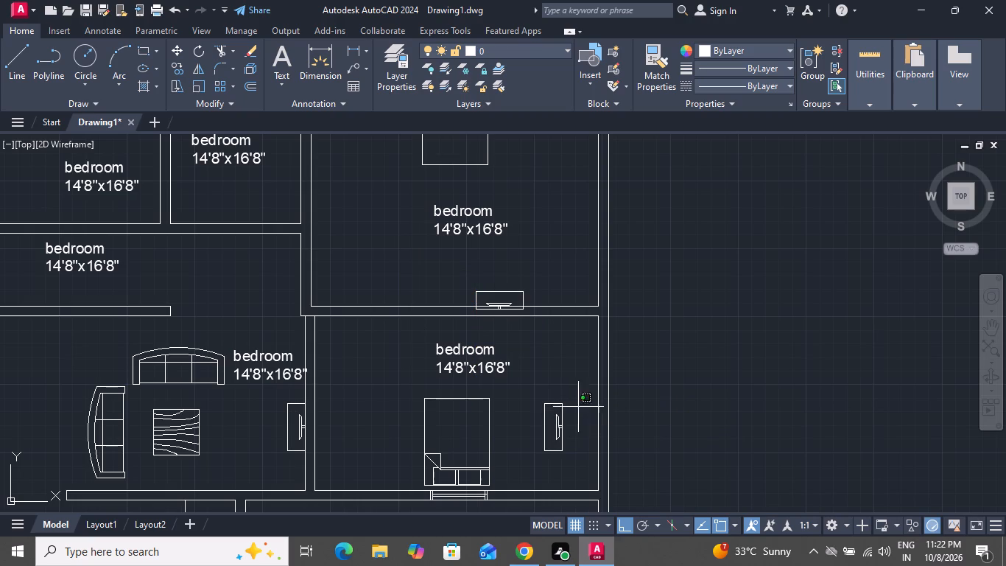
left_click_drag(577, 410, 570, 420)
left_click(548, 452)
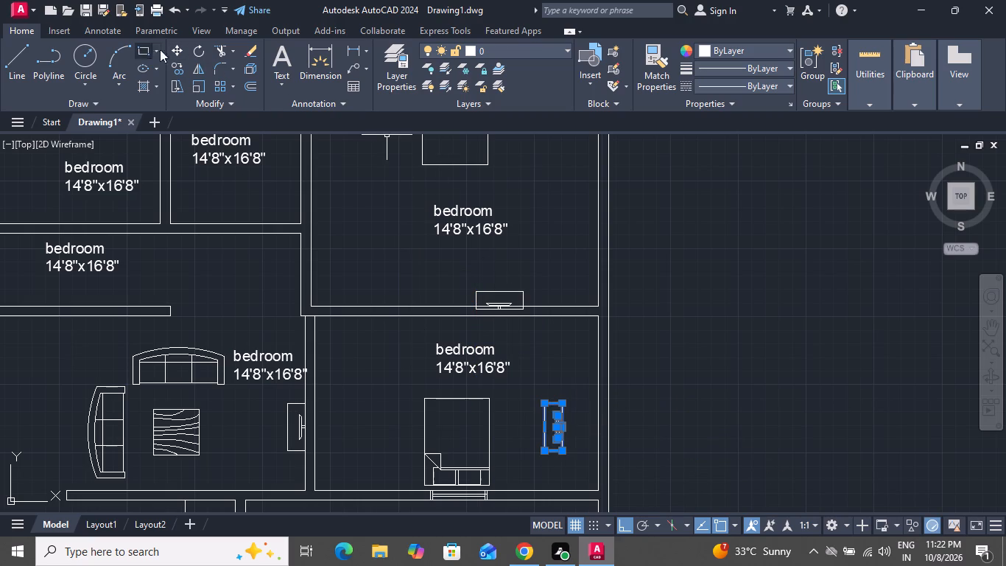
left_click(198, 53)
left_click(541, 402)
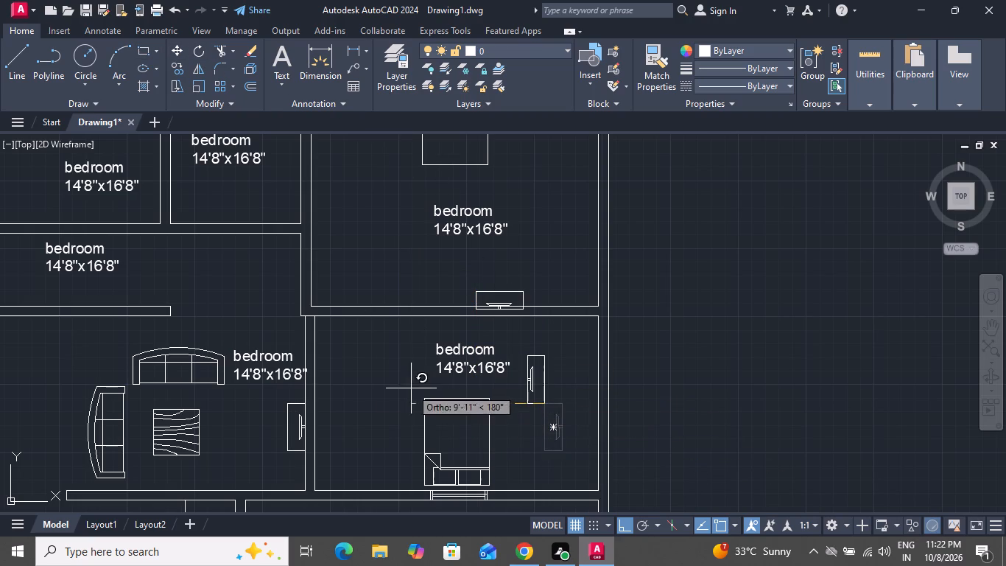
left_click(541, 259)
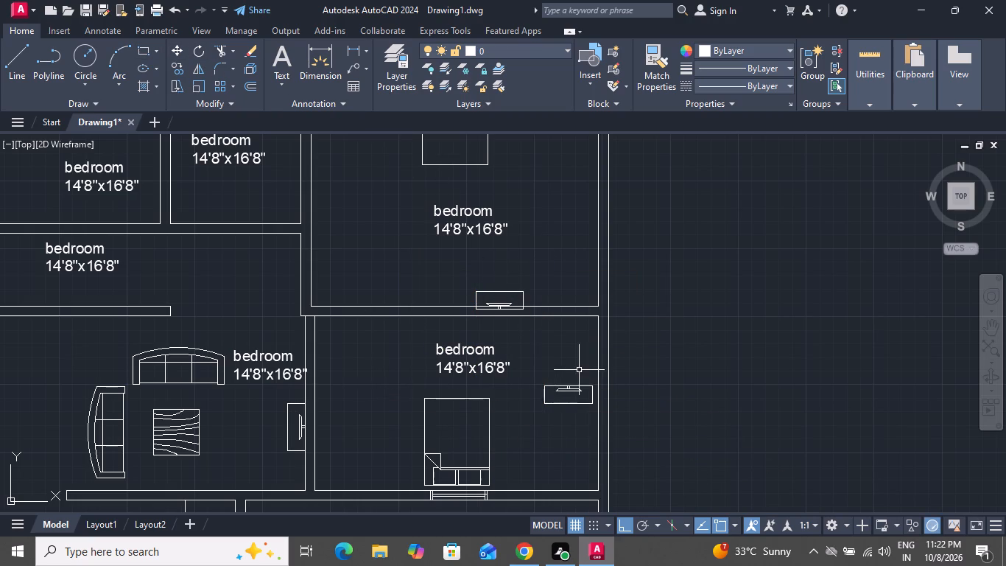
Move the lower east bedroom's TV unit by its upper-left corner onto the room's north wall above the label, with Ortho off.
left_click_drag(579, 370, 578, 379)
left_click(554, 433)
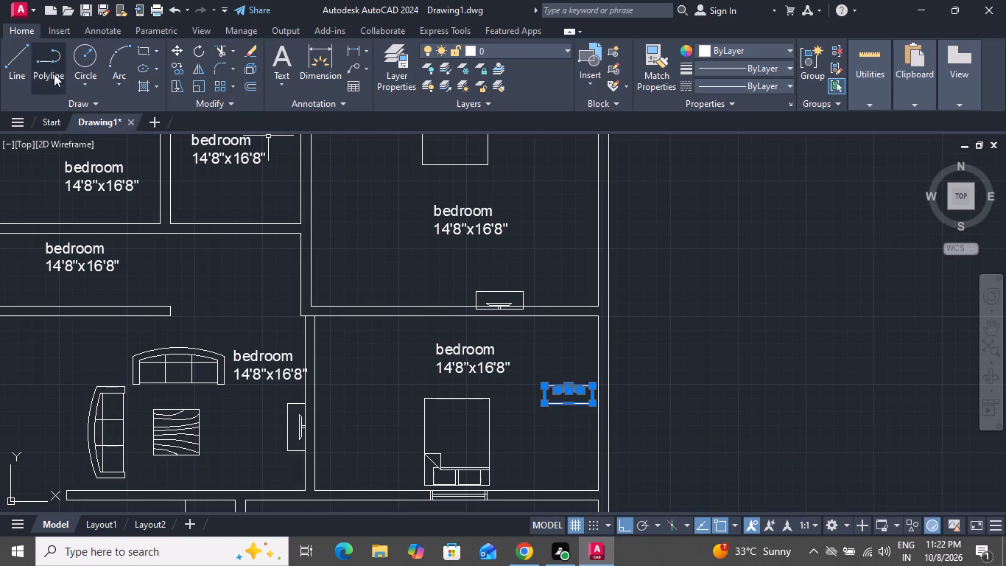
left_click(179, 52)
scroll(529, 362, "up", 2)
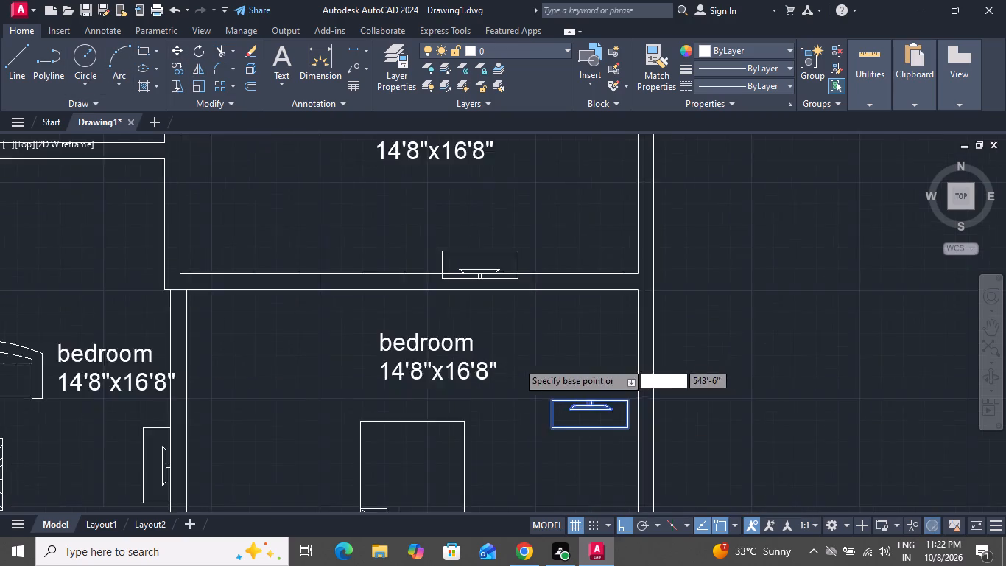
scroll(515, 362, "up", 1)
left_click(601, 465)
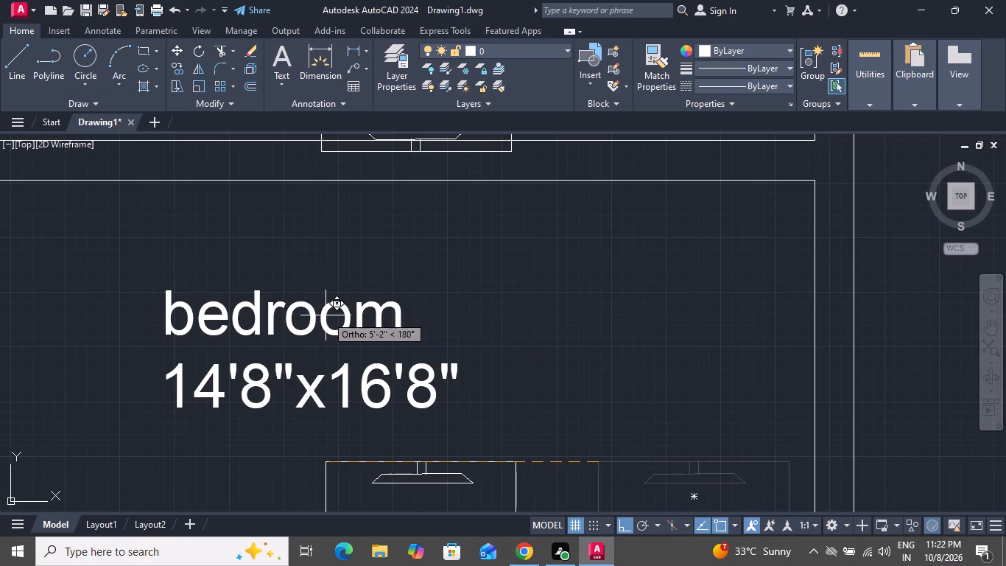
scroll(357, 246, "down", 1)
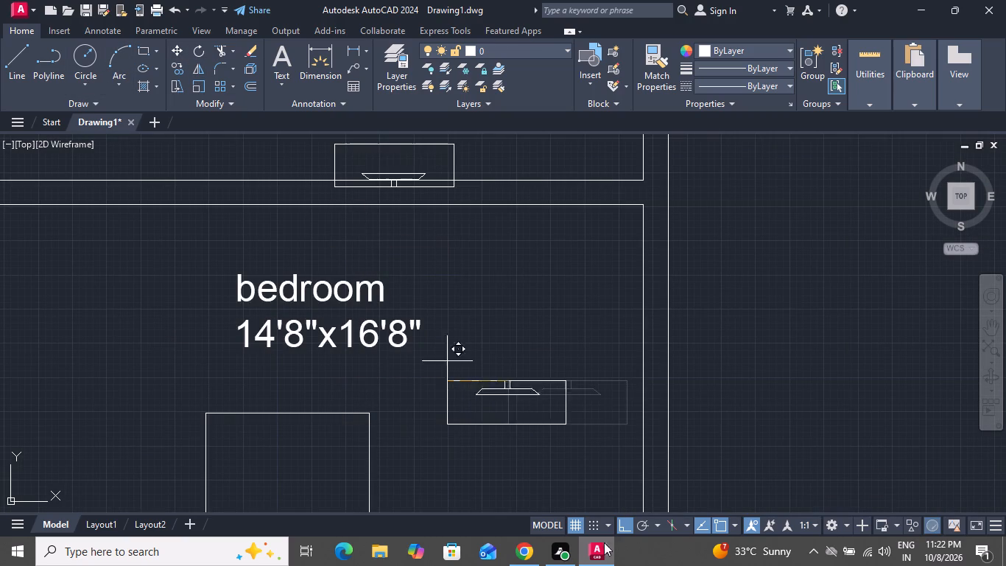
left_click(620, 528)
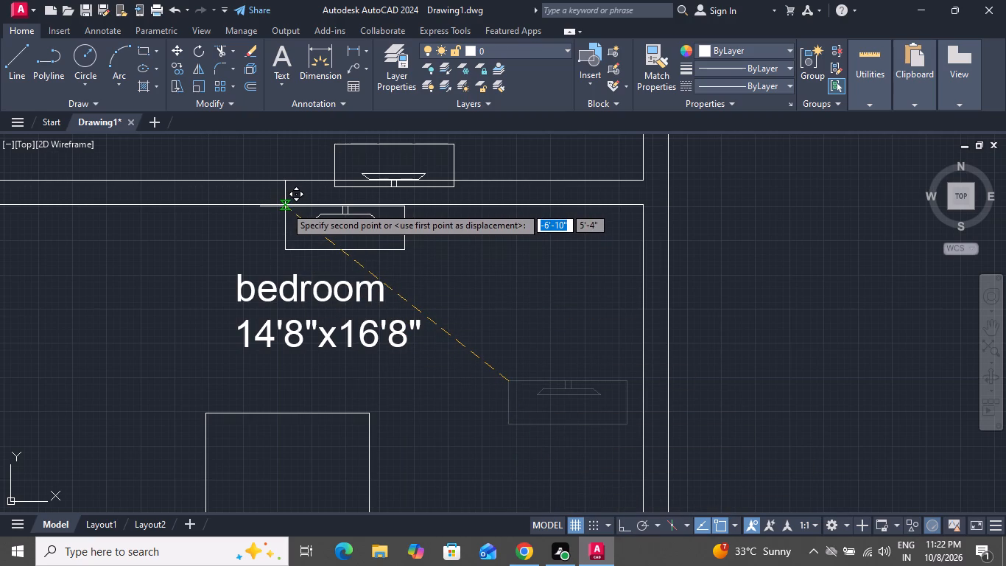
scroll(285, 206, "up", 2)
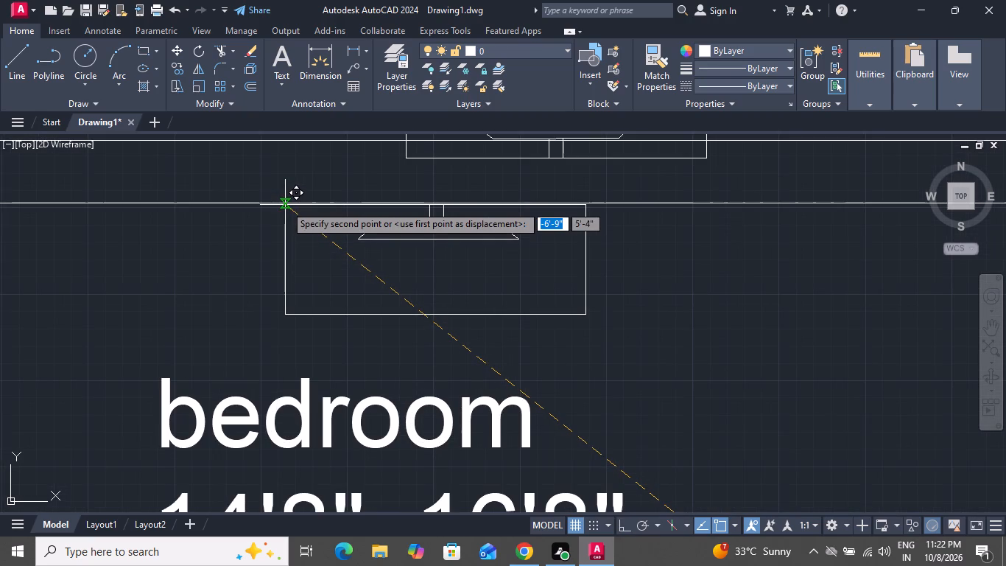
left_click(285, 205)
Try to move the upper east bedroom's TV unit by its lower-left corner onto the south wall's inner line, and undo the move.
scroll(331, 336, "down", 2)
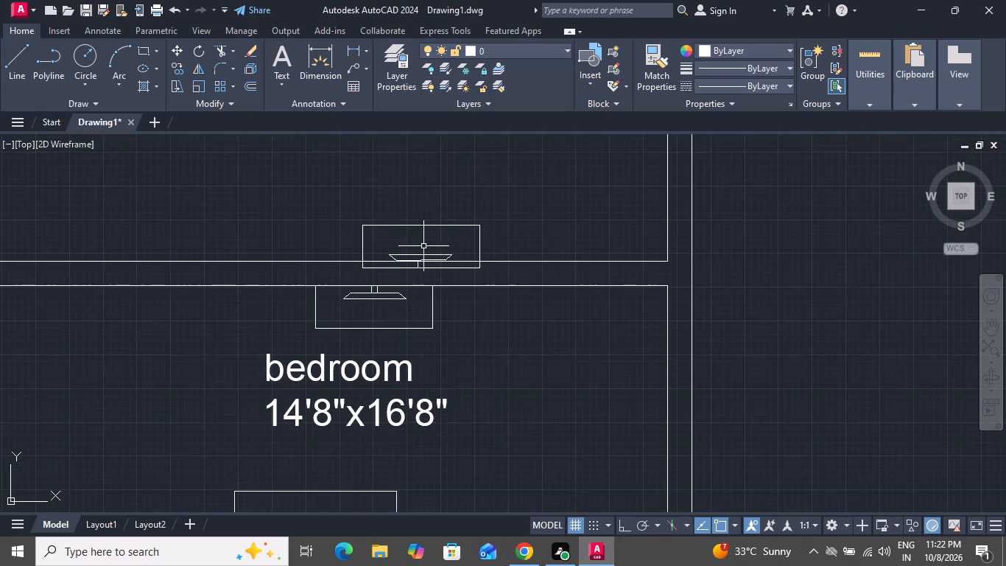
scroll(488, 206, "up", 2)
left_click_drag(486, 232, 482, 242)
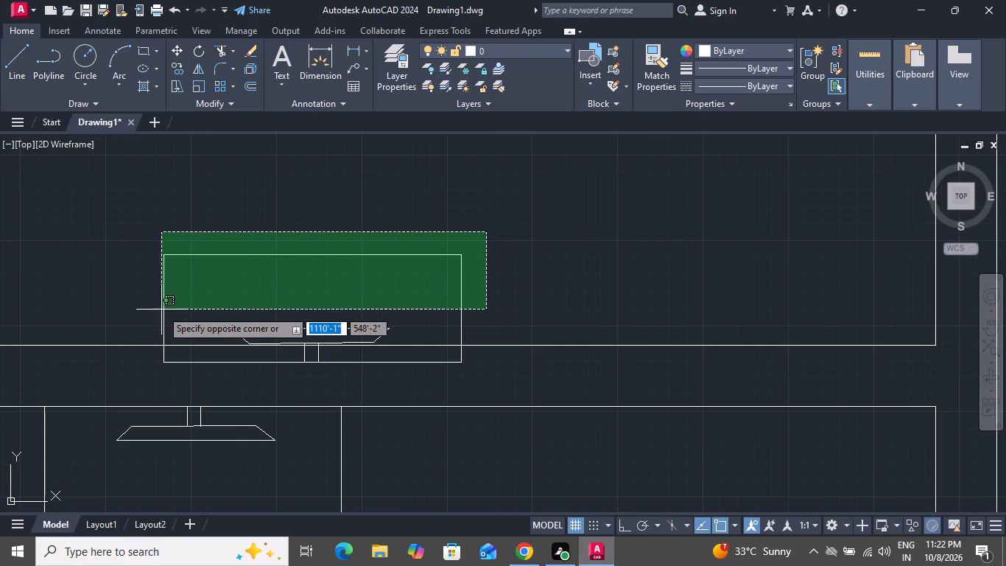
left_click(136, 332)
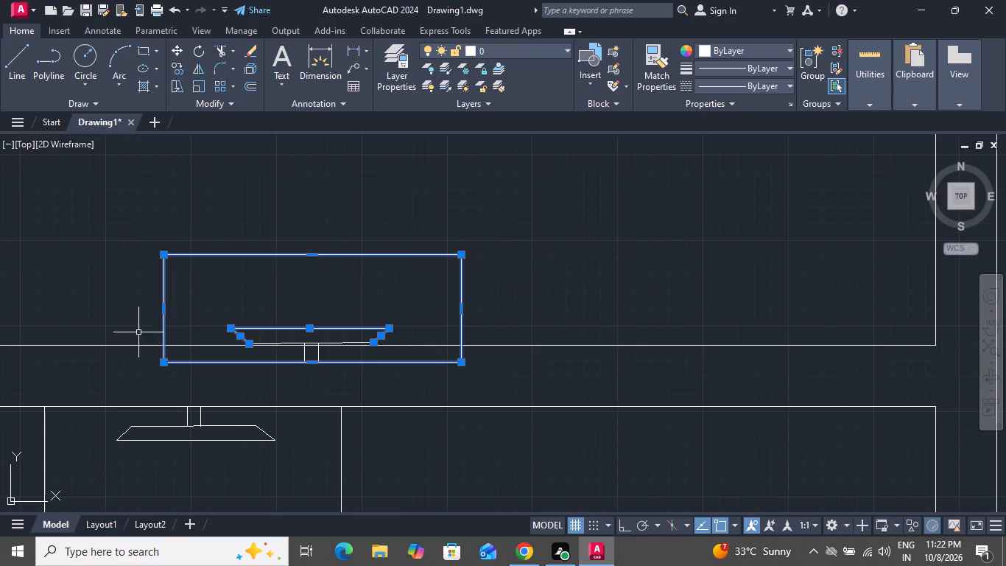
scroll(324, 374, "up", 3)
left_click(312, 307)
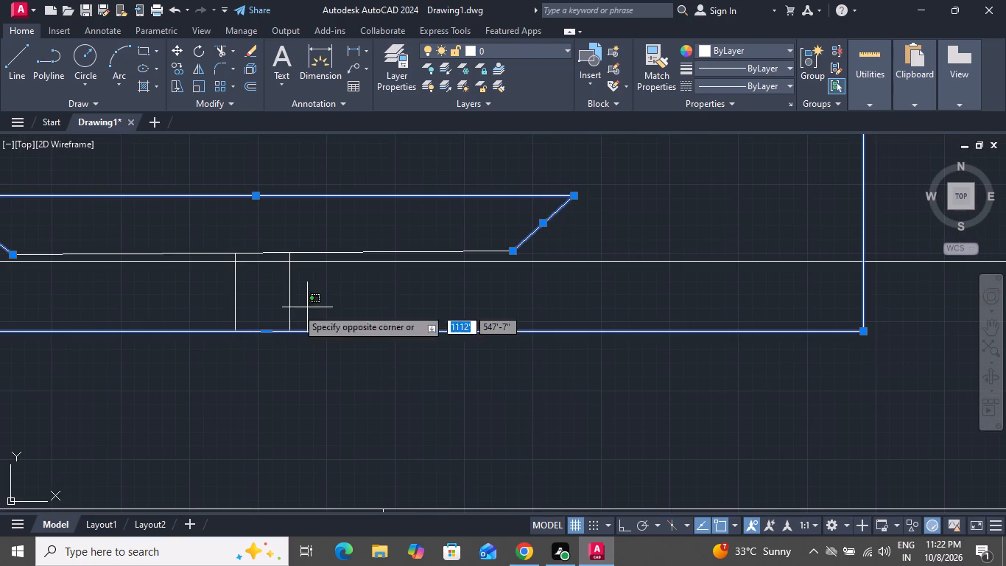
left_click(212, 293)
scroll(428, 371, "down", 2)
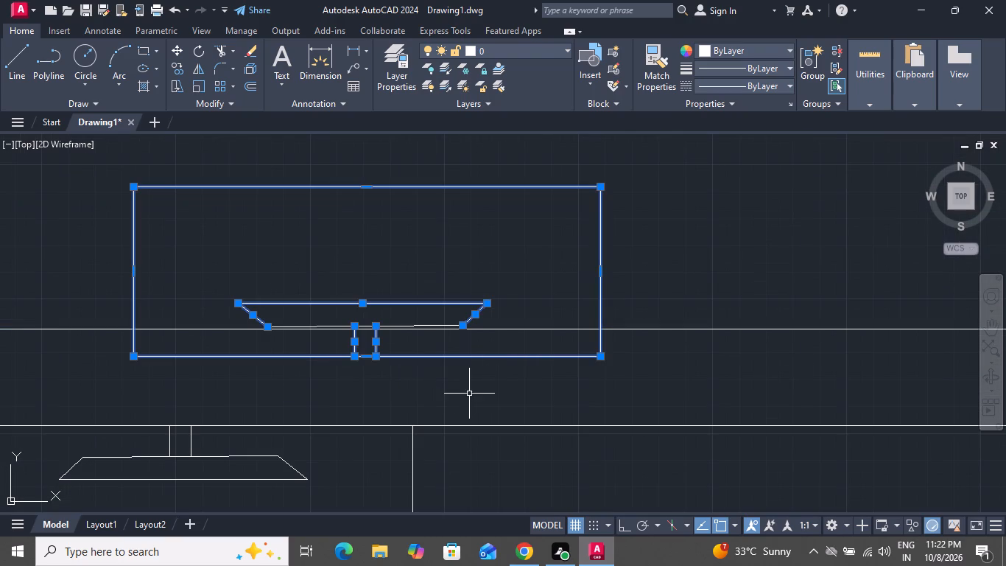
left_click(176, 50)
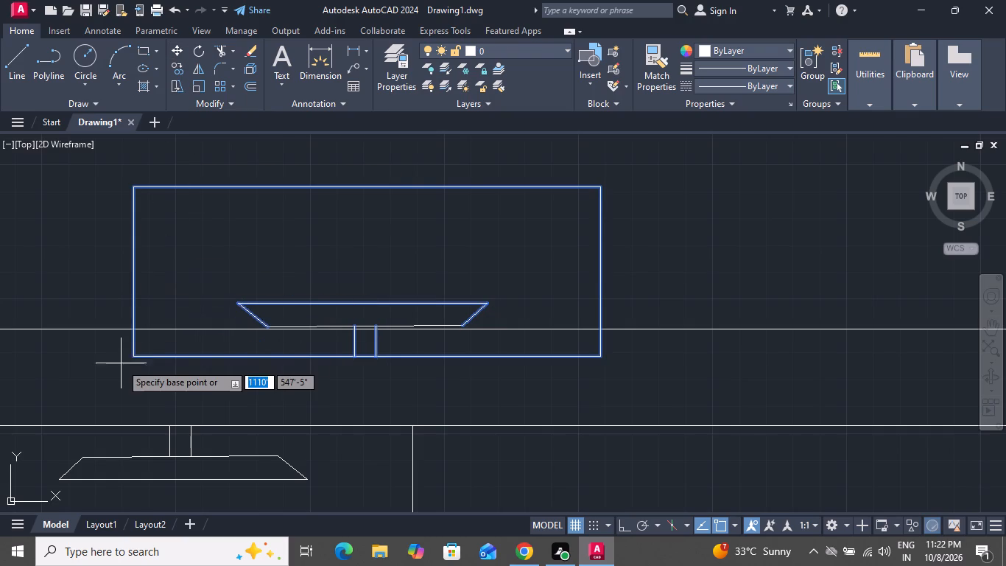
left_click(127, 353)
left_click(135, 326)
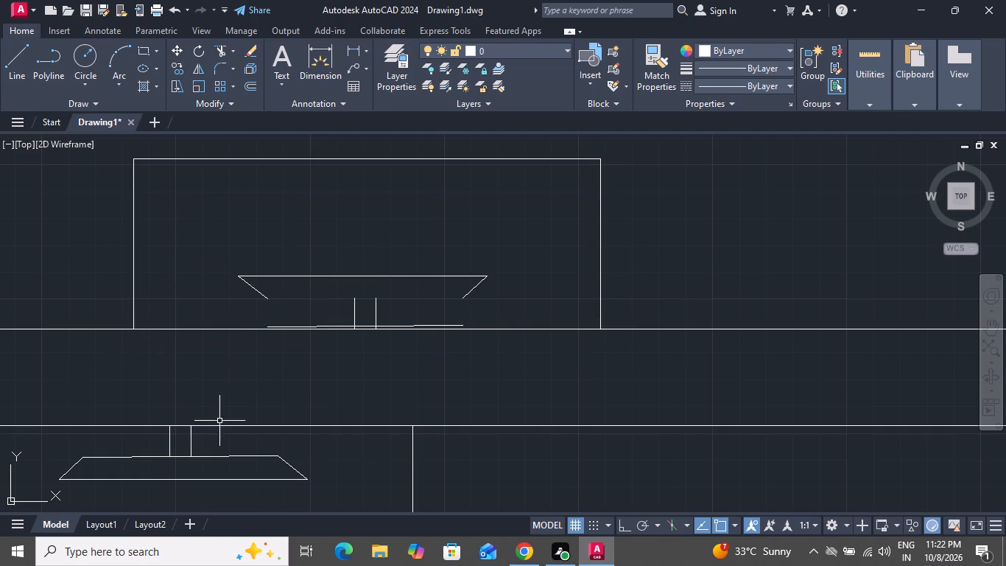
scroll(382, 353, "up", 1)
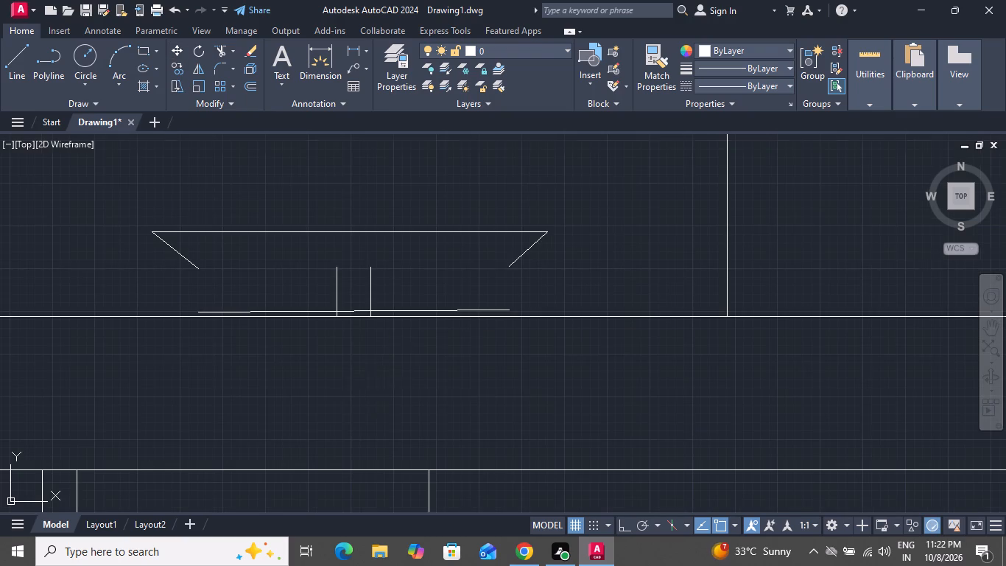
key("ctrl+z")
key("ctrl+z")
Select every line of the upper east bedroom's TV unit and move it by its lower-left corner north onto the south wall's inner line.
scroll(387, 340, "up", 2)
scroll(387, 340, "down", 1)
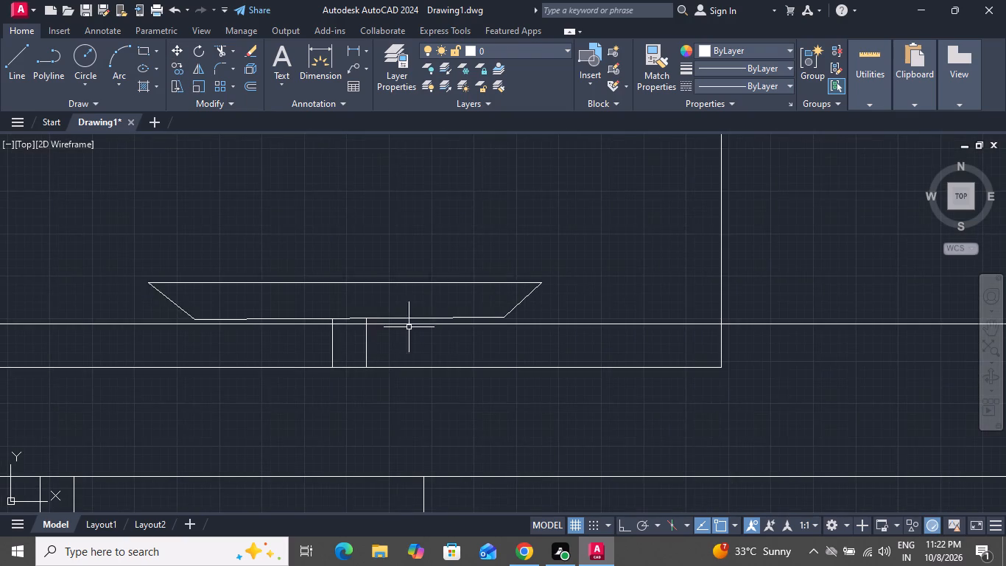
scroll(416, 325, "up", 1)
left_click(647, 238)
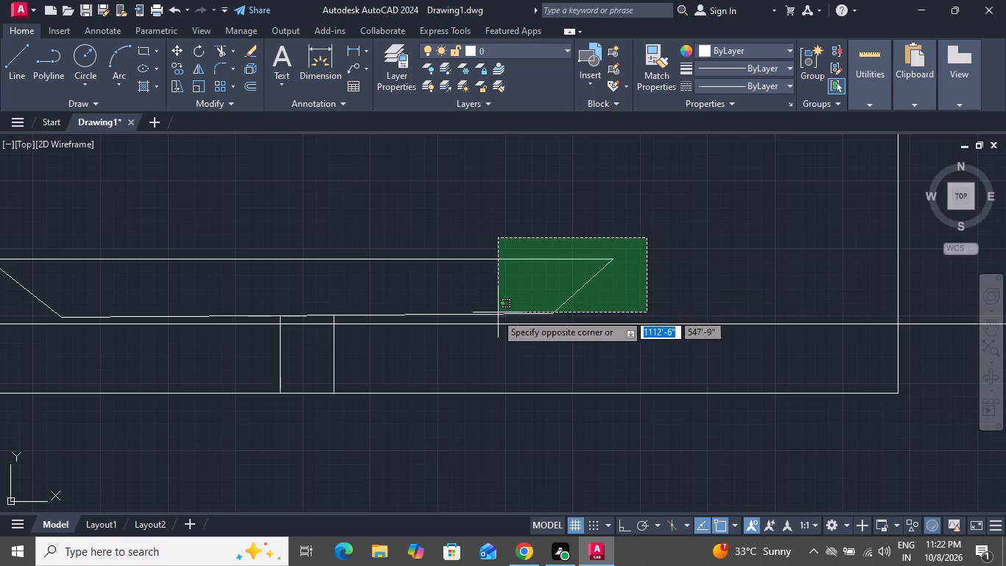
left_click(485, 317)
left_click(345, 352)
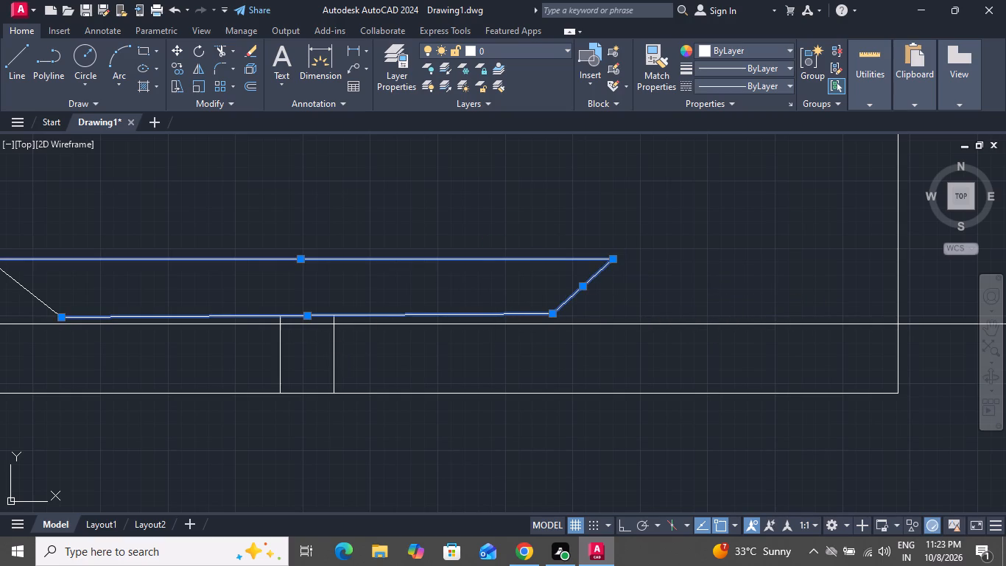
left_click(248, 349)
scroll(255, 371, "down", 1)
scroll(129, 311, "up", 1)
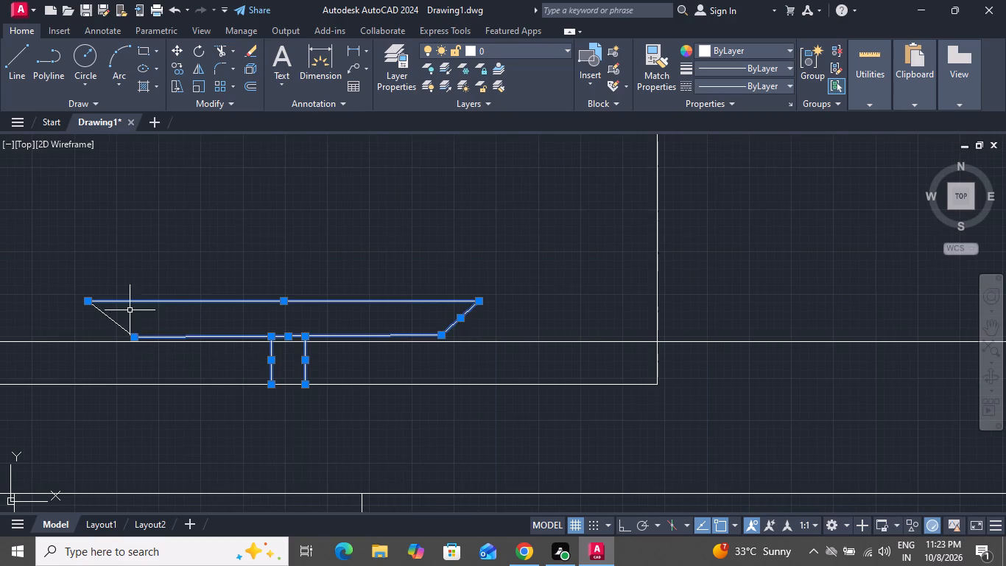
left_click_drag(125, 312, 113, 318)
left_click(71, 324)
scroll(401, 329, "up", 1)
scroll(485, 321, "down", 2)
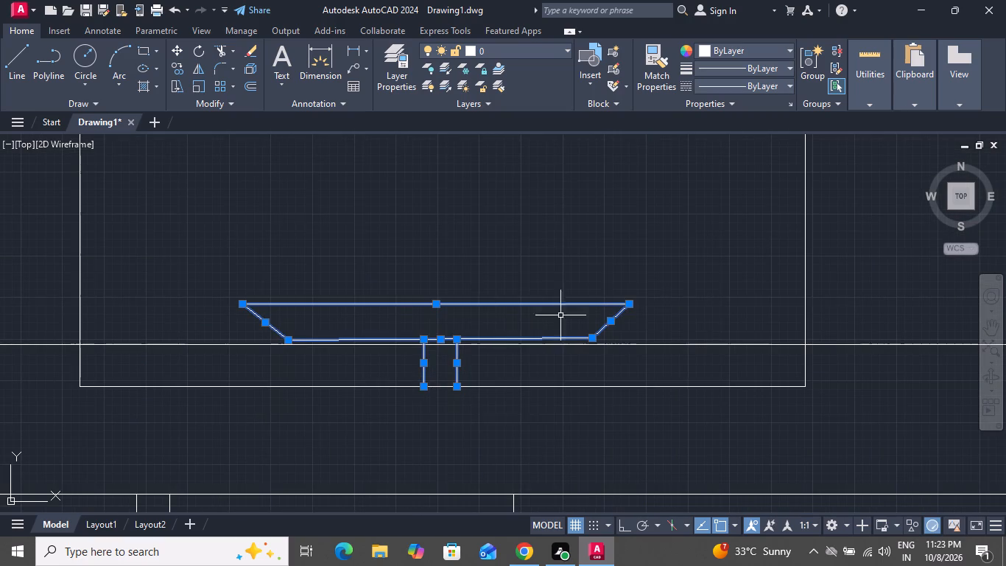
left_click(806, 293)
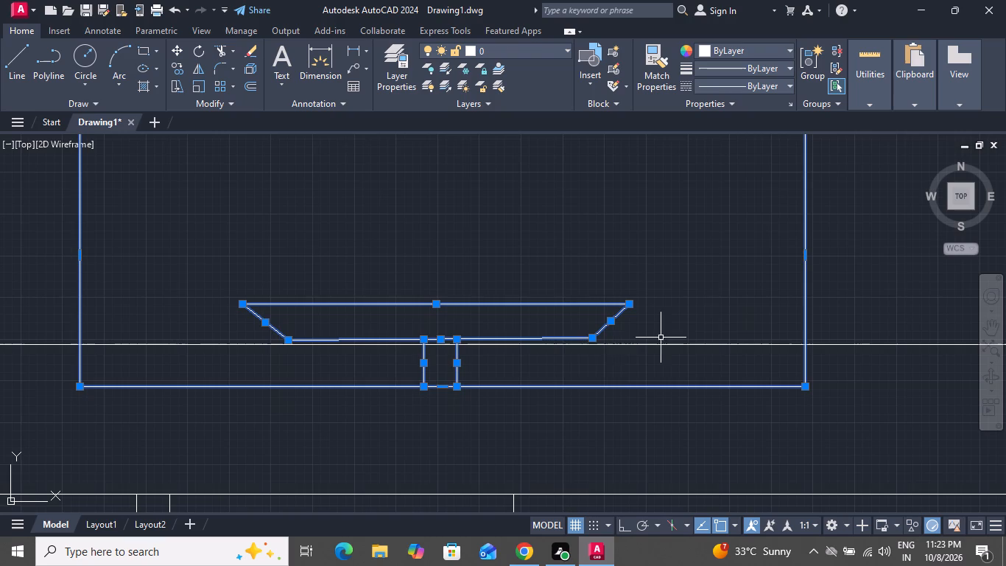
scroll(591, 385, "down", 1)
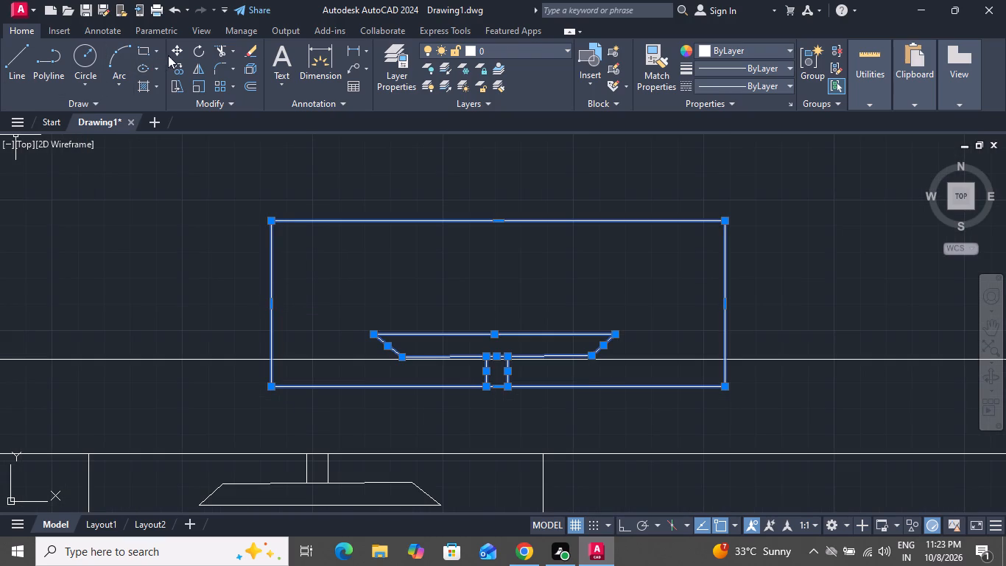
left_click(174, 46)
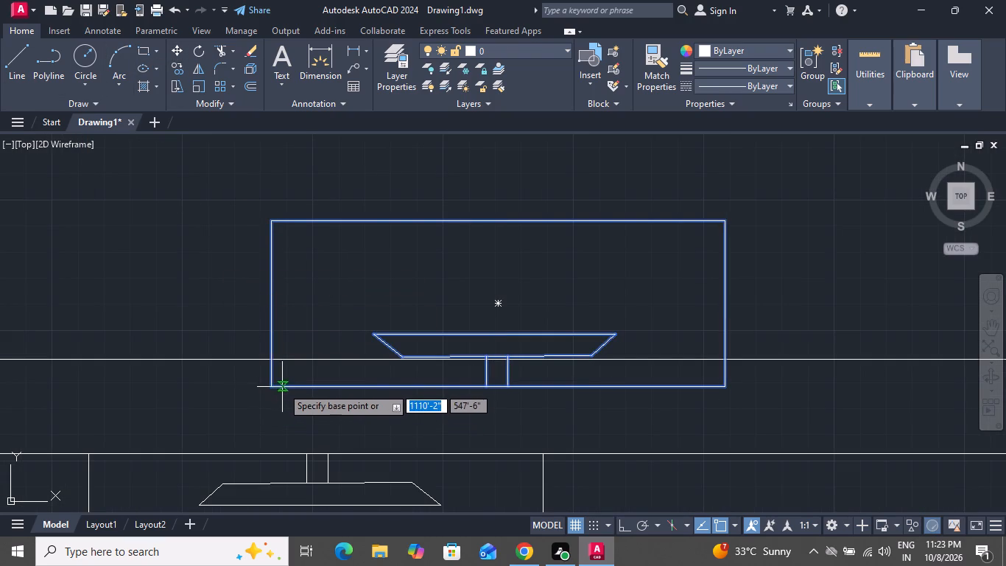
left_click(270, 386)
left_click(269, 358)
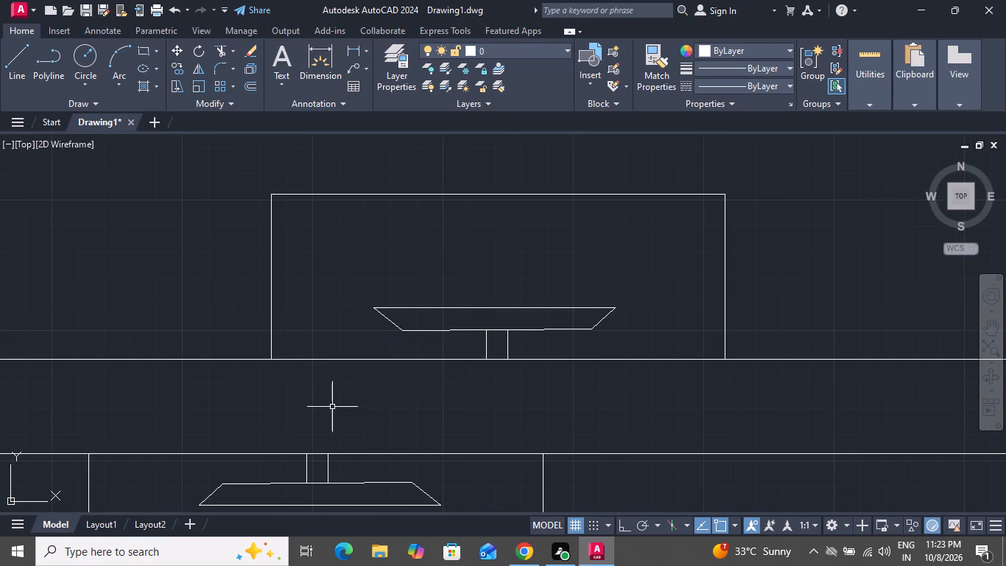
Move the upper east bedroom's TV unit about 1'-5" west along the south wall, roughly in line with the lower bedroom's unit.
scroll(332, 410, "up", 1)
scroll(332, 410, "down", 1)
scroll(409, 407, "down", 2)
scroll(492, 413, "down", 1)
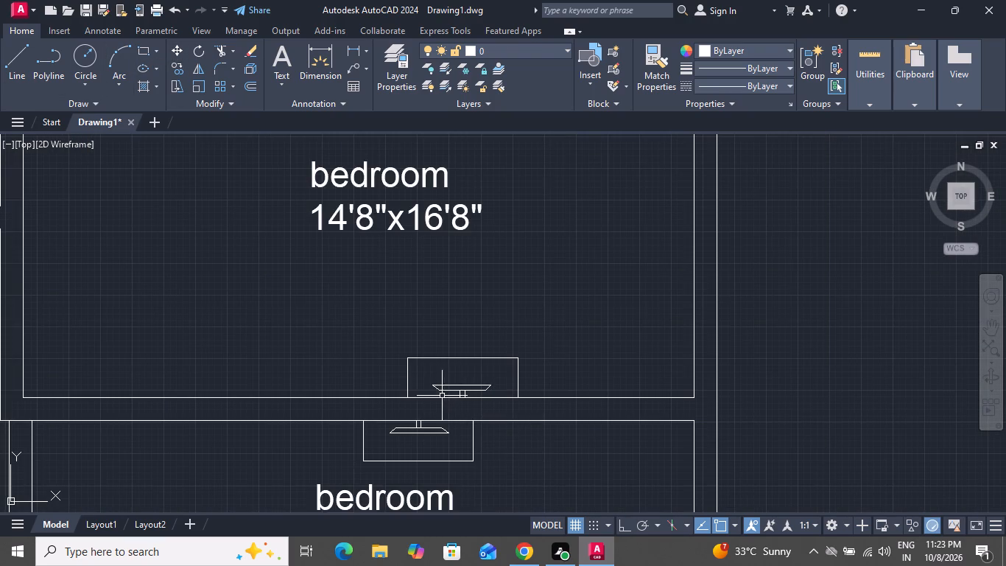
scroll(415, 389, "up", 1)
left_click(582, 327)
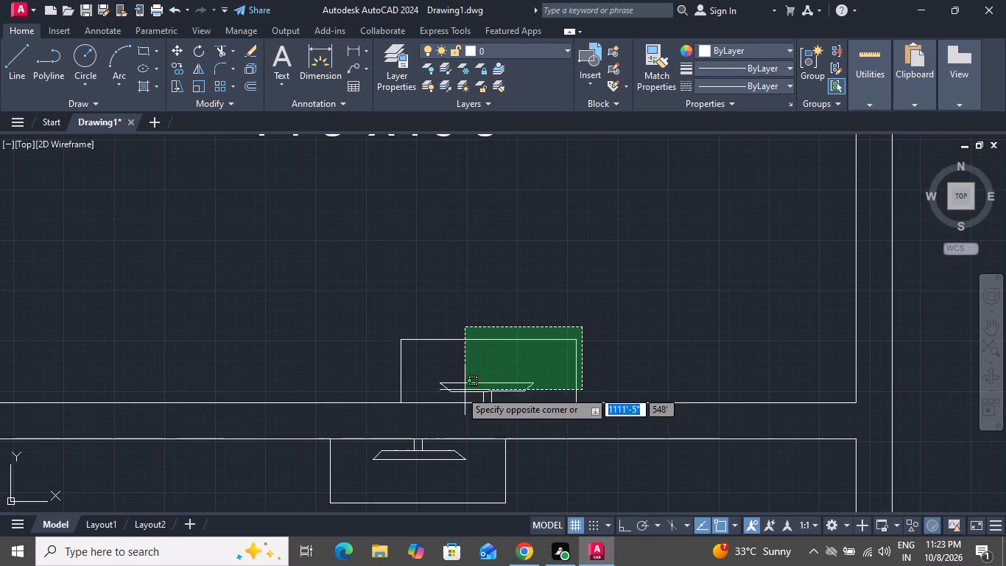
left_click(392, 400)
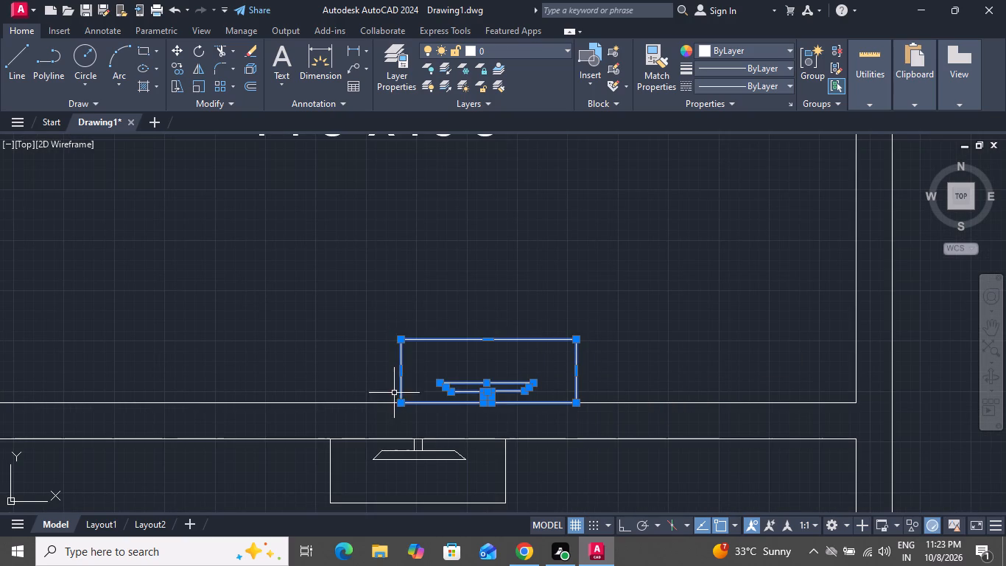
left_click(183, 38)
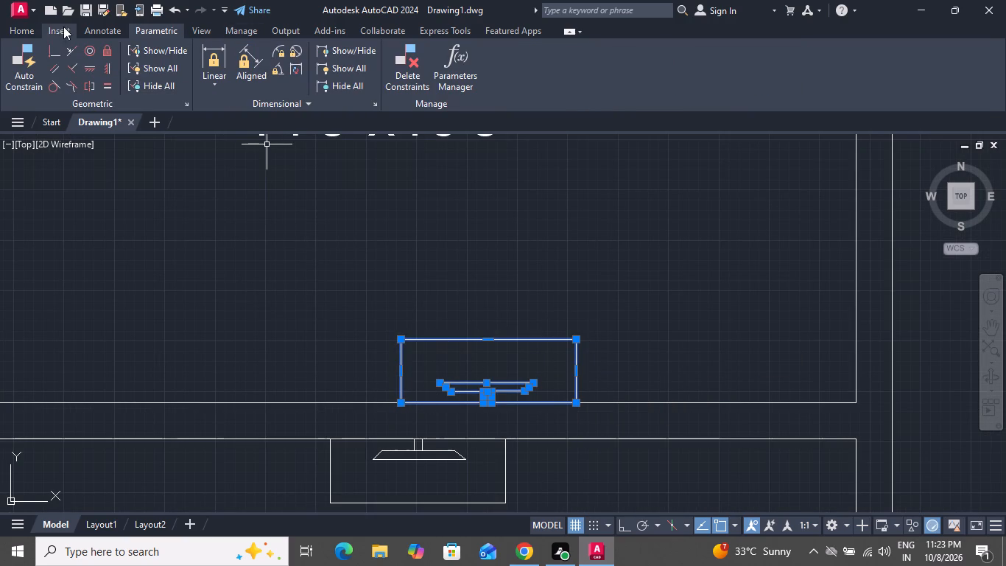
left_click(21, 25)
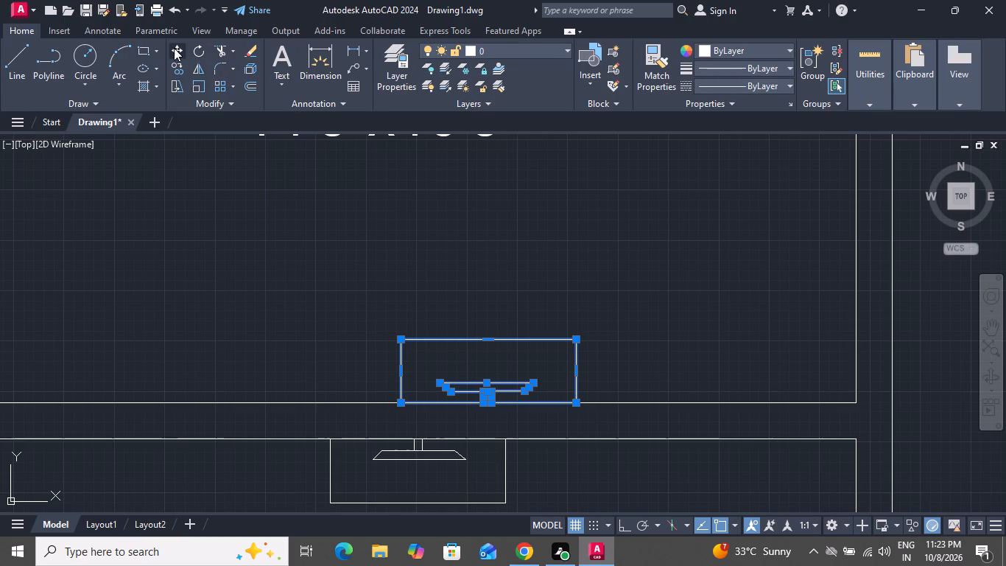
left_click(172, 48)
left_click(400, 401)
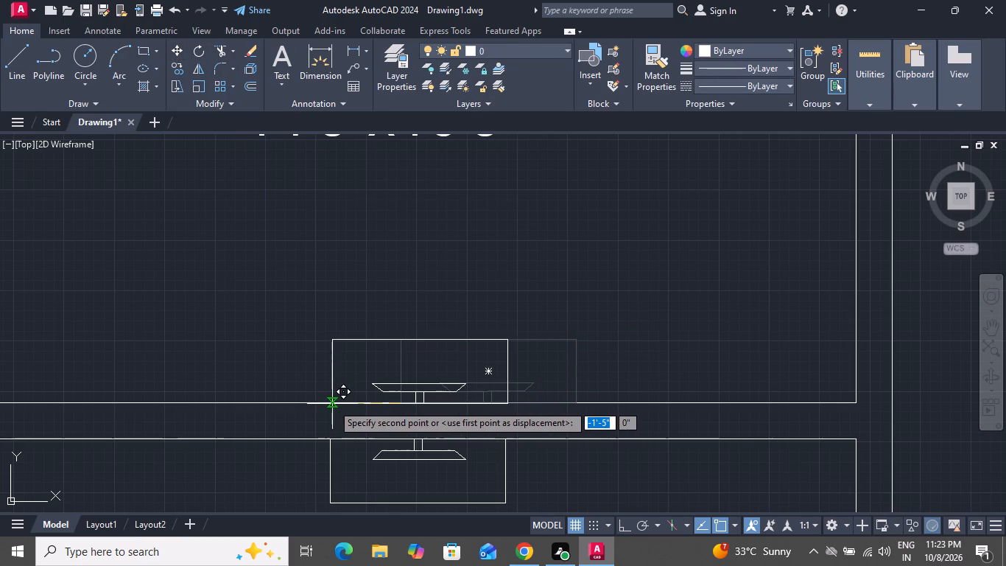
left_click(332, 403)
Copy the upper east bedroom's TV unit about 49'-8" west onto the upper west bedroom's south wall, opposite the bed, and end Copy.
scroll(602, 287, "down", 1)
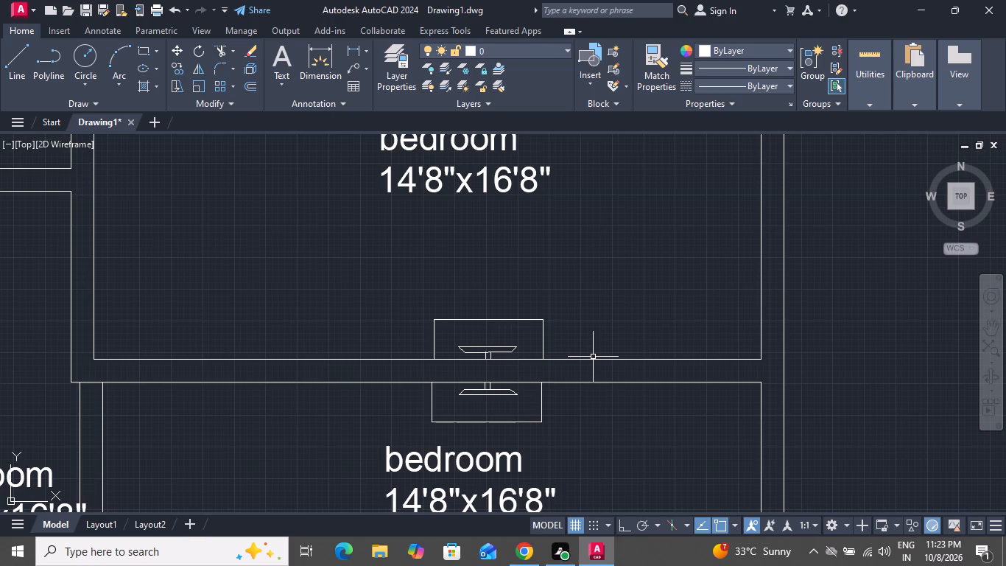
scroll(552, 343, "up", 2)
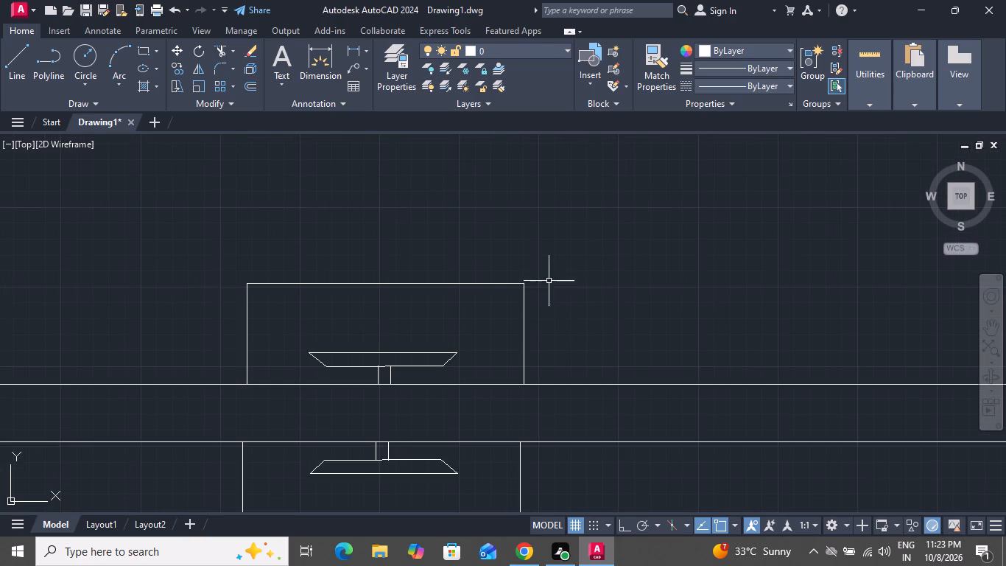
left_click(549, 281)
left_click(236, 376)
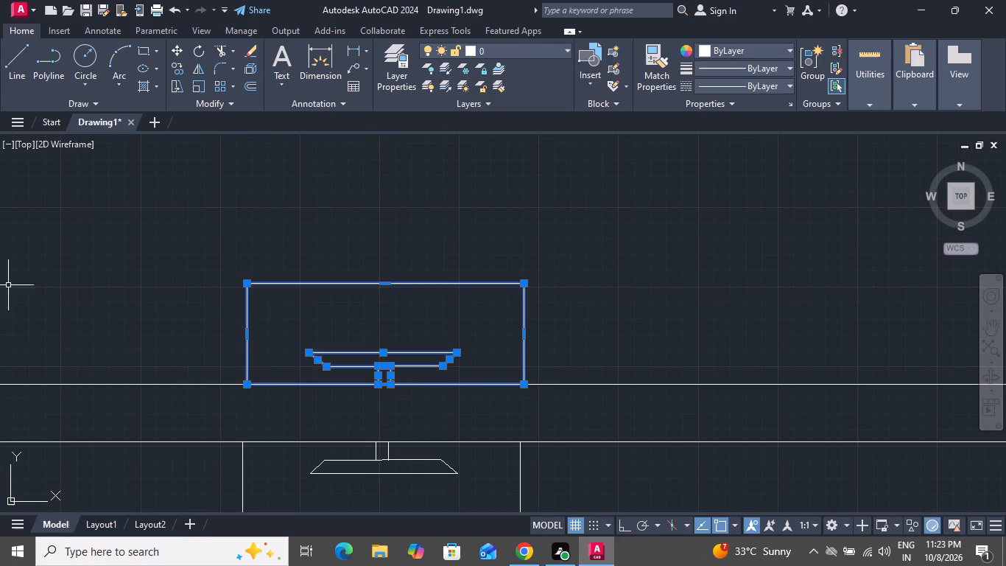
left_click(178, 66)
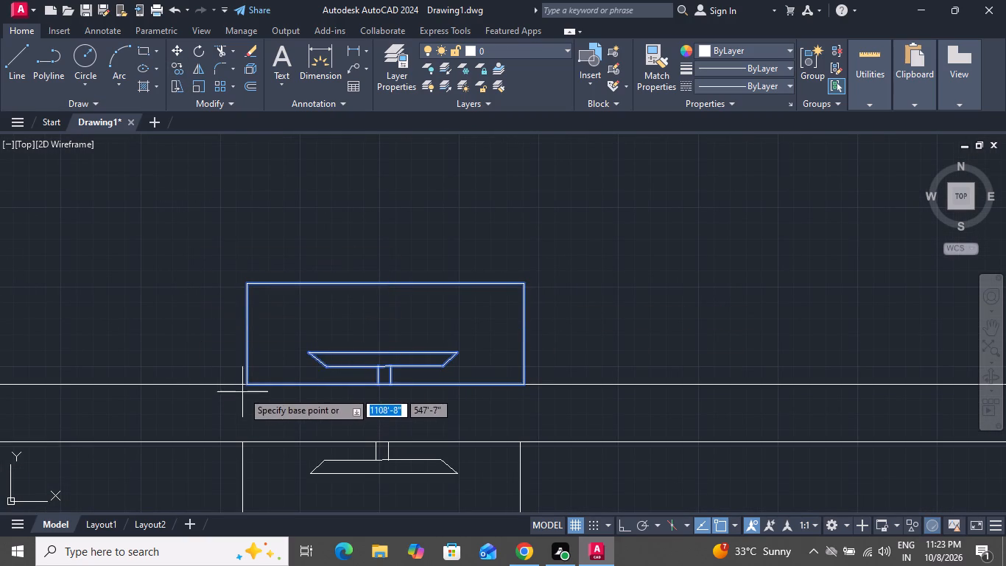
left_click(242, 378)
scroll(0, 365, "down", 1)
scroll(1, 368, "up", 1)
scroll(110, 400, "down", 2)
scroll(163, 368, "down", 2)
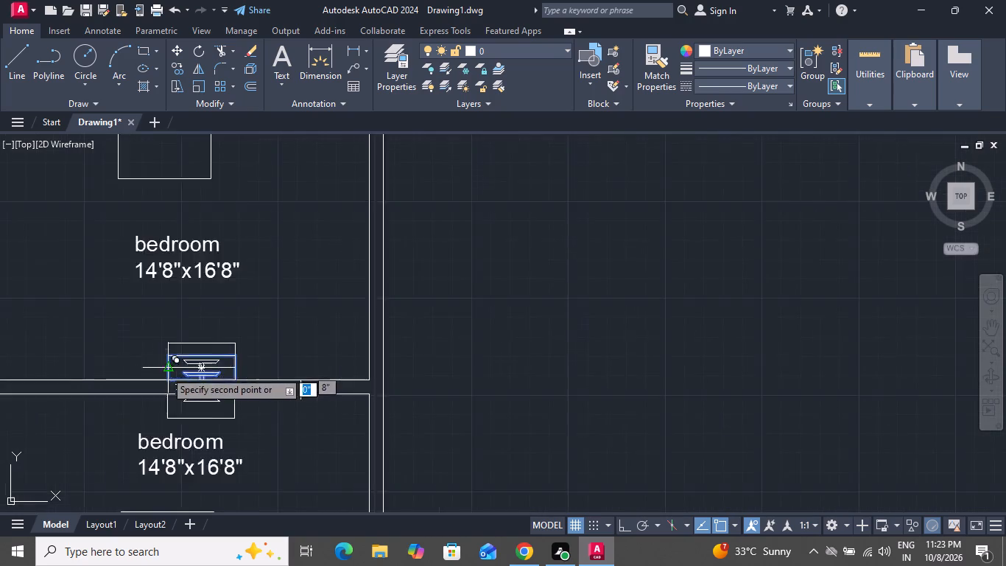
scroll(166, 372, "down", 2)
scroll(252, 397, "down", 1)
scroll(252, 397, "up", 1)
scroll(161, 390, "down", 1)
scroll(176, 383, "up", 1)
scroll(183, 381, "down", 1)
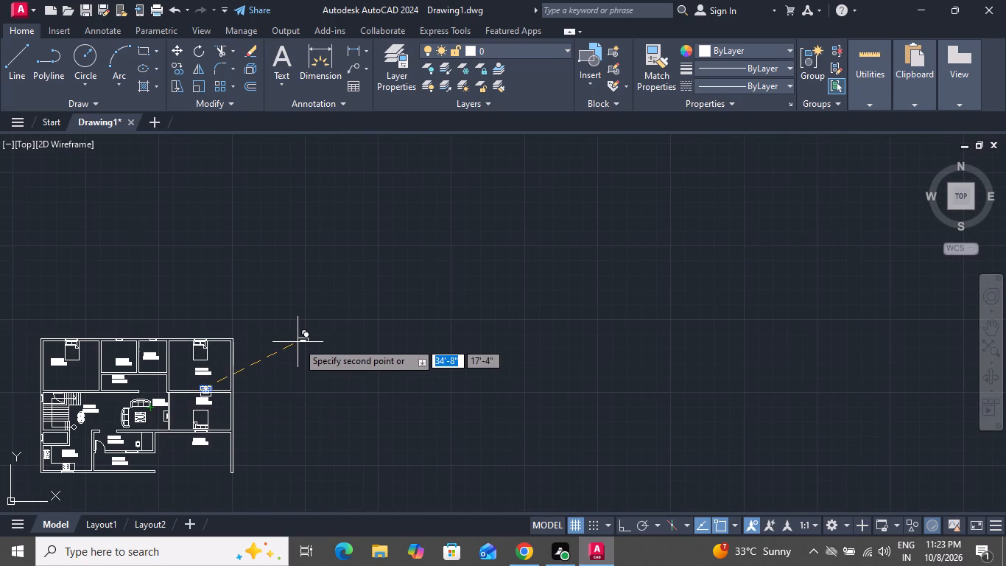
scroll(33, 380, "up", 3)
scroll(140, 403, "down", 1)
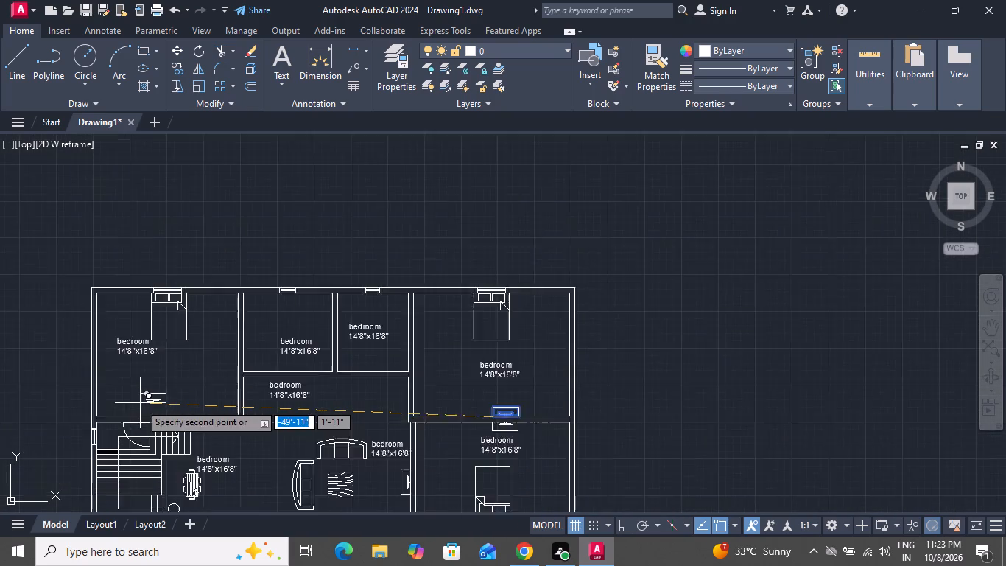
scroll(140, 403, "up", 2)
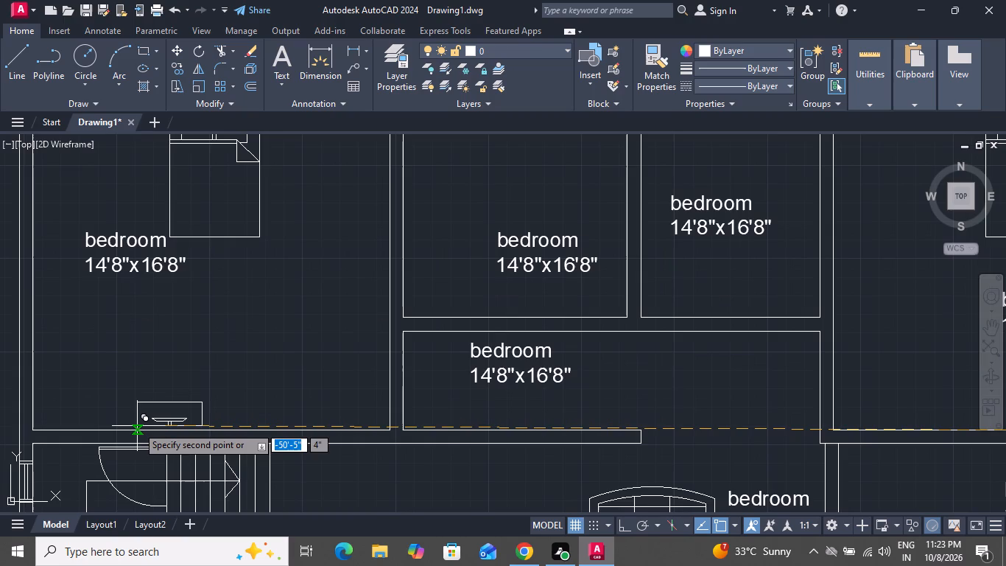
scroll(141, 426, "up", 4)
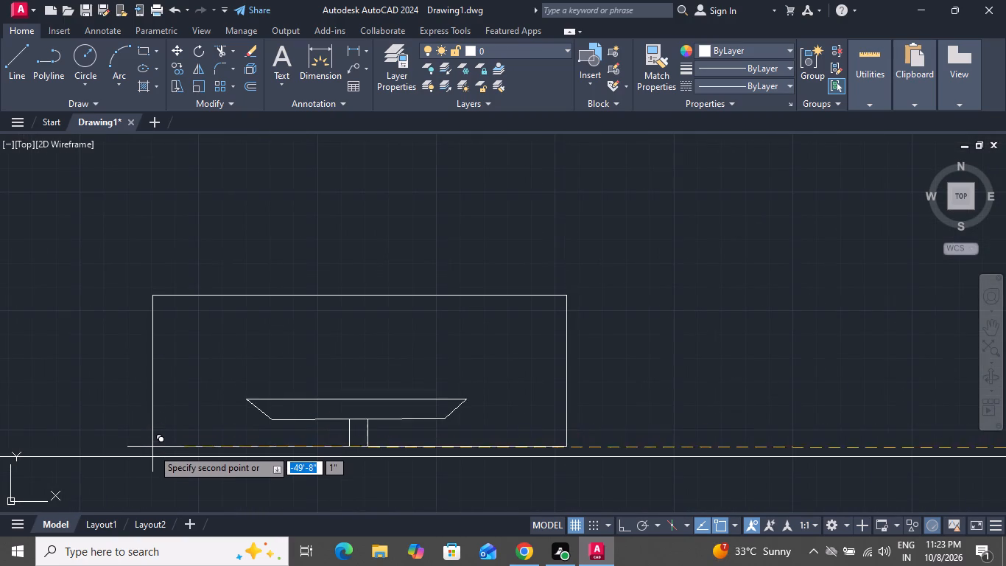
left_click(153, 458)
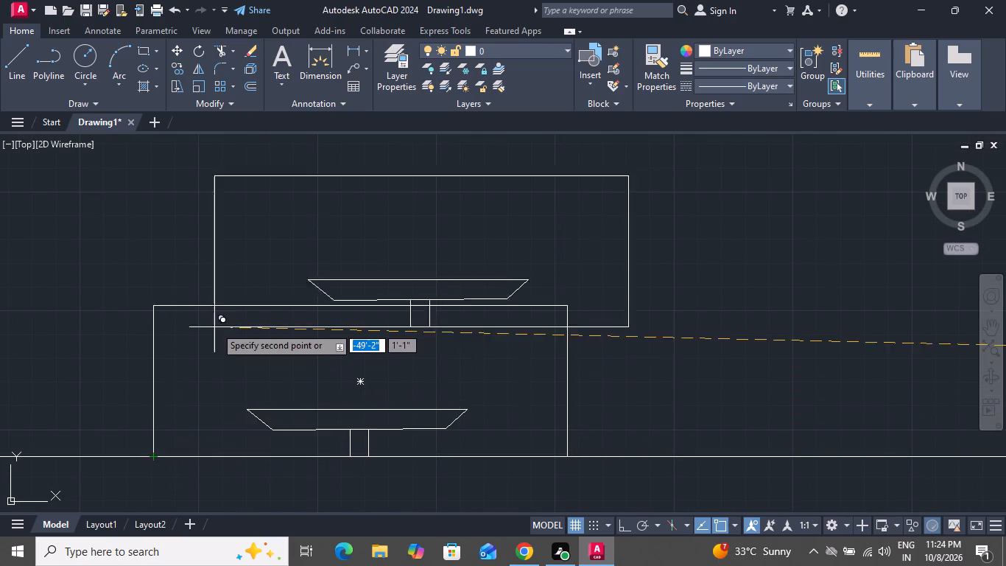
scroll(218, 323, "down", 1)
right_click(226, 317)
left_click(251, 342)
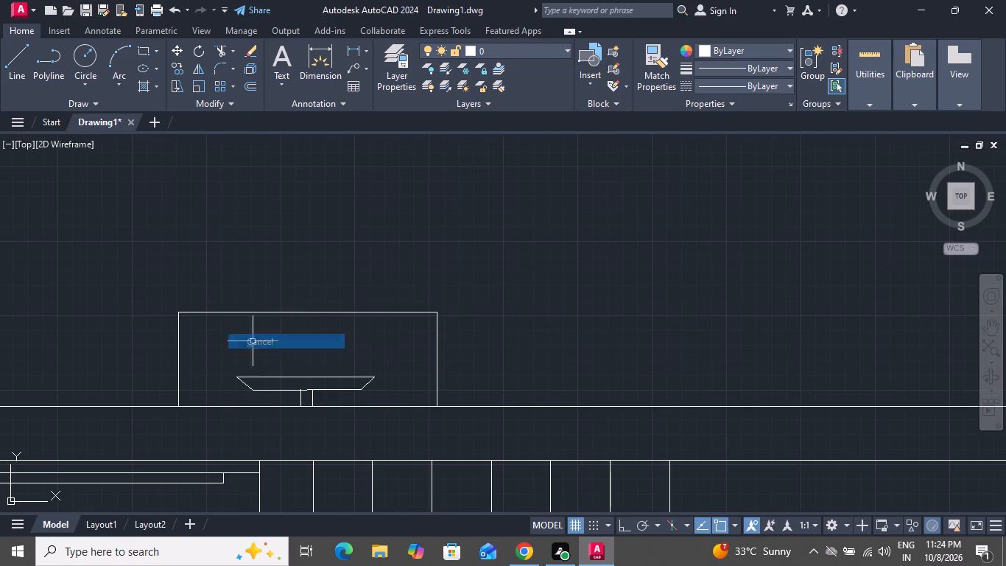
scroll(368, 282, "down", 3)
scroll(453, 337, "down", 1)
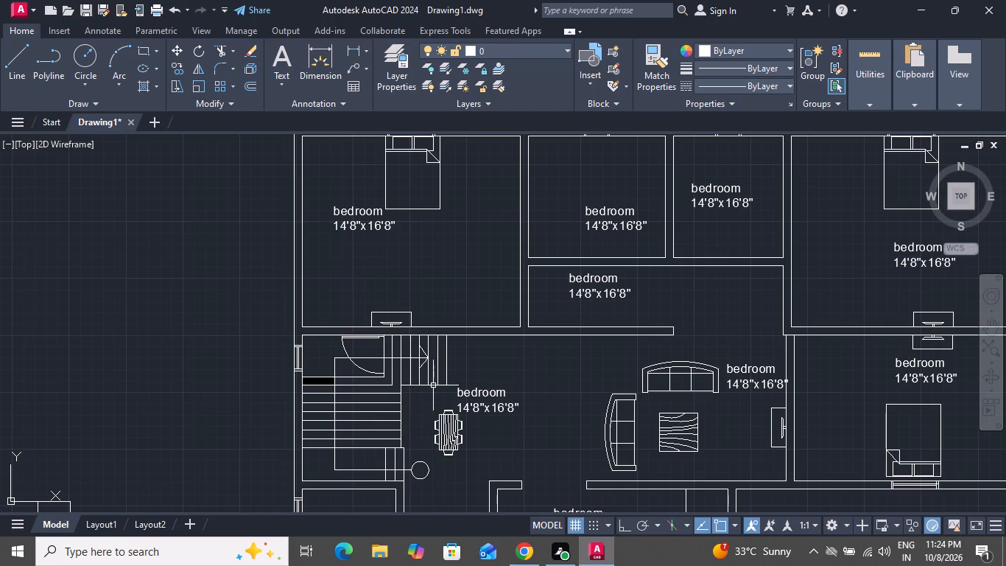
Insert the Toilet - Imperial block from the Architectural tool palette just north of the house plan, and close the palettes.
scroll(430, 388, "down", 1)
scroll(428, 386, "up", 1)
scroll(387, 345, "down", 1)
scroll(387, 345, "up", 1)
scroll(397, 340, "down", 1)
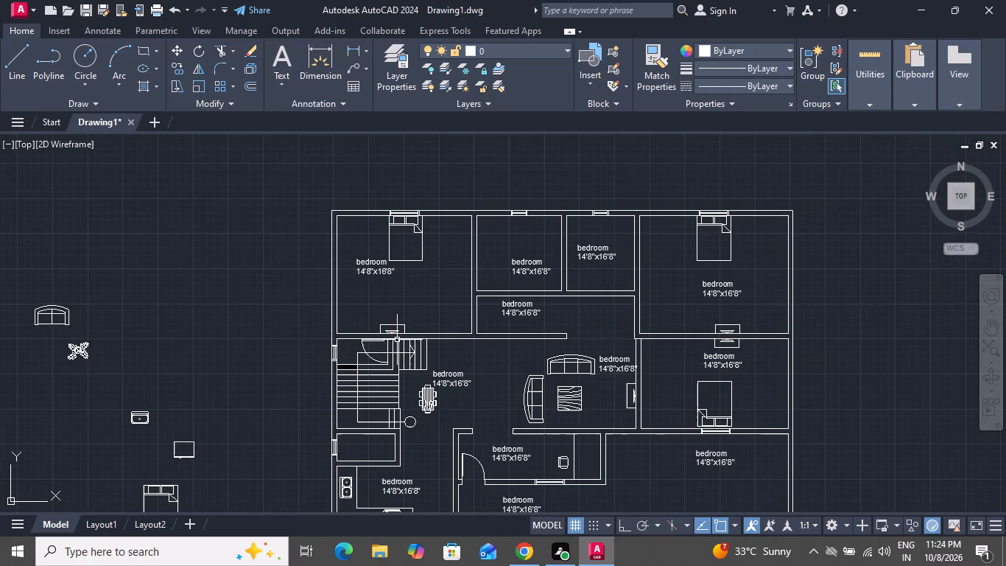
scroll(448, 341, "down", 1)
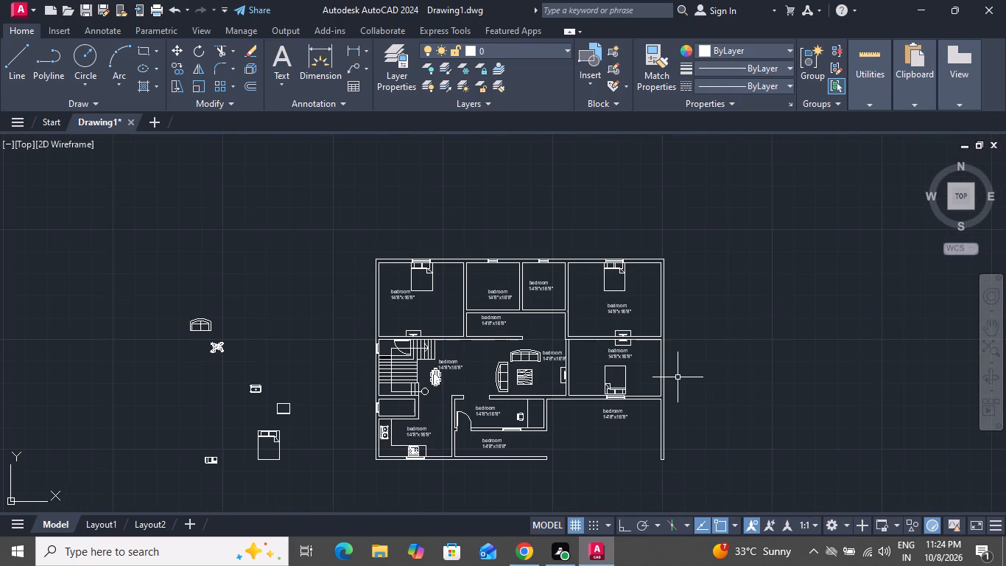
type("tp")
key("space")
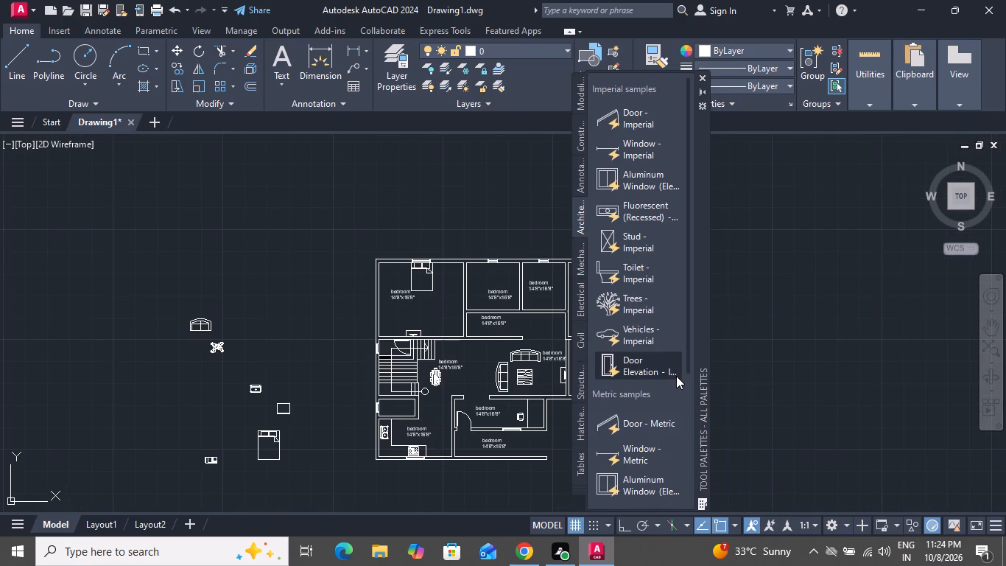
left_click(629, 285)
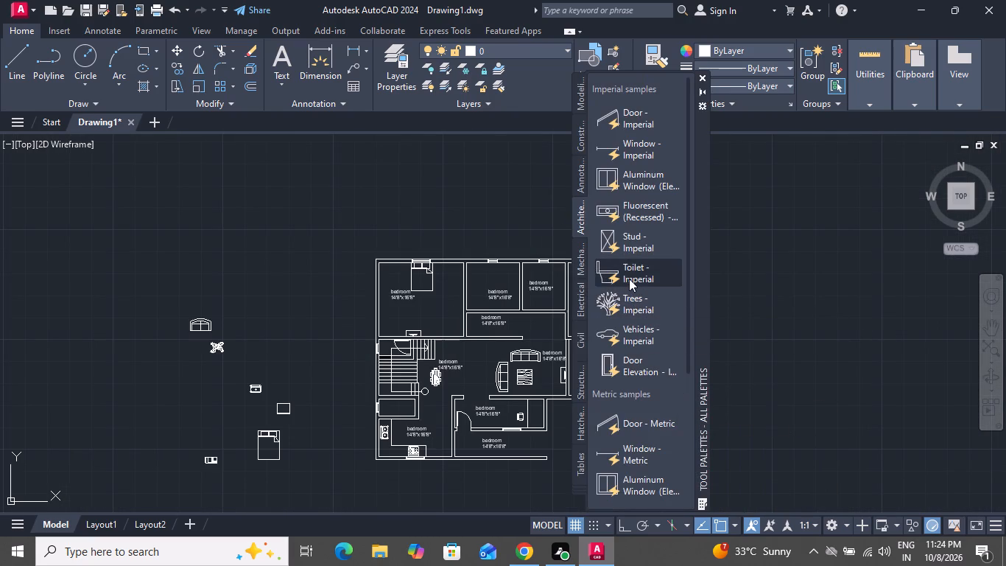
left_click_drag(629, 279, 460, 245)
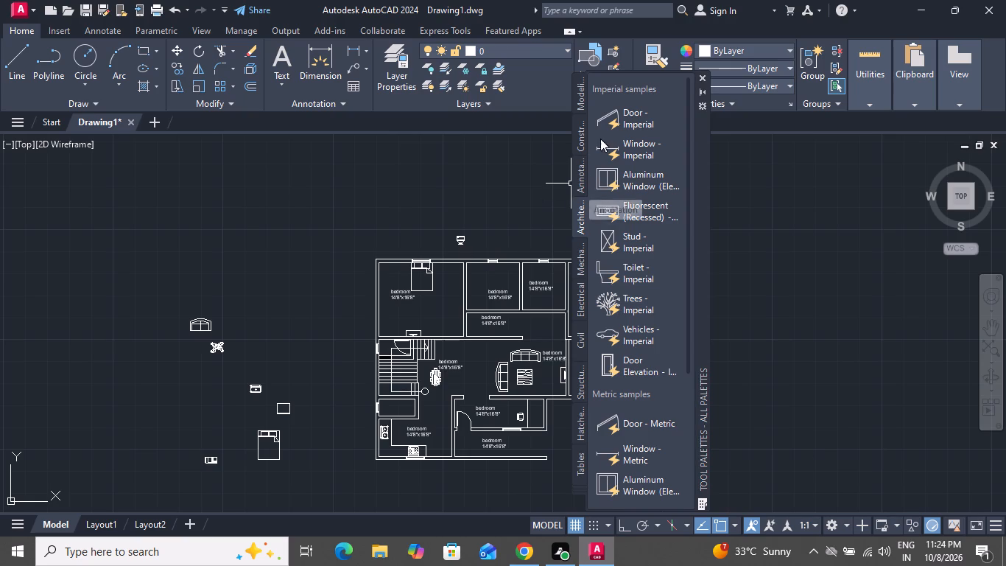
left_click(701, 77)
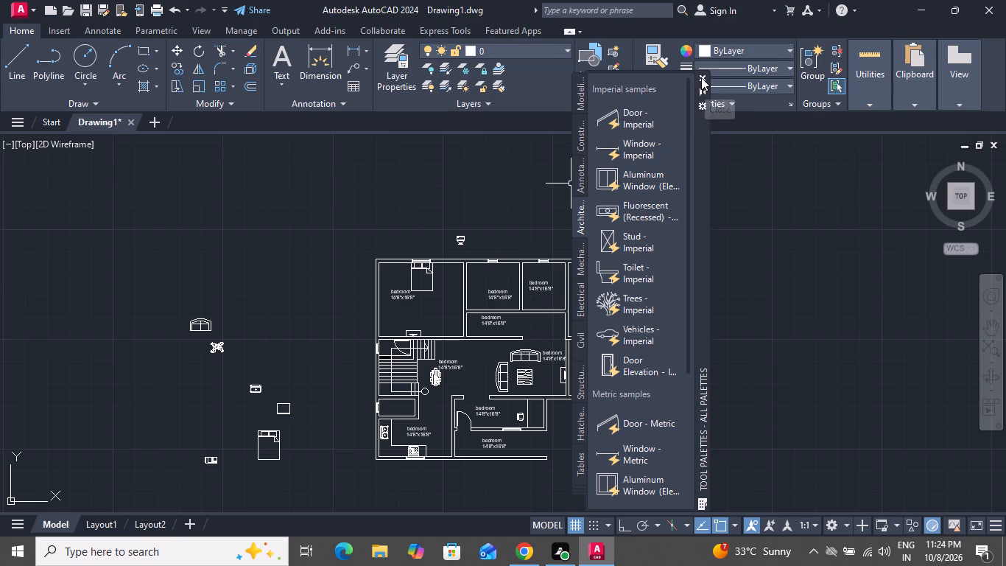
Copy the loose plant block by its centre into the northwest and northeast corners of the open southeast room, about 22'-11" apart.
scroll(227, 357, "up", 2)
left_click(208, 334)
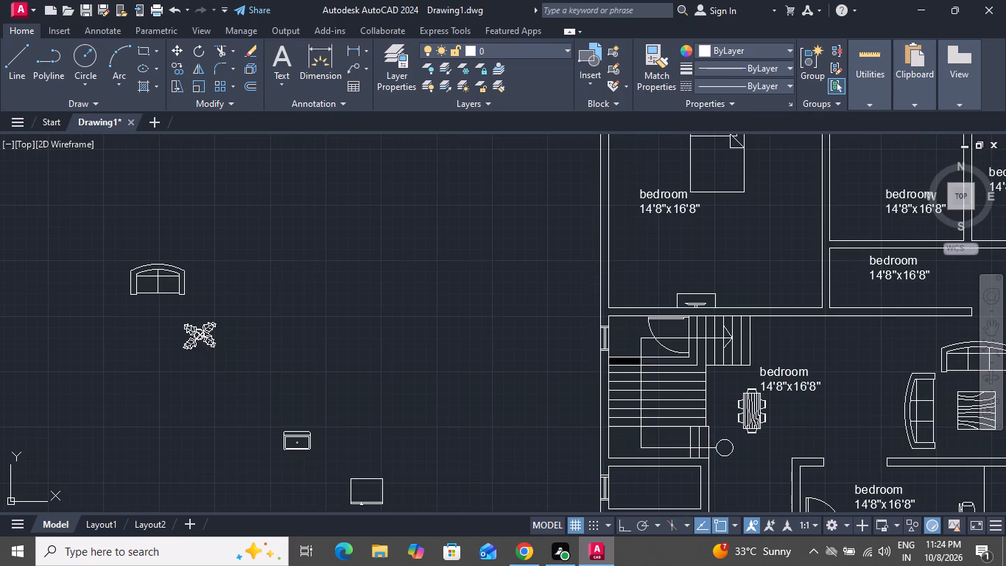
left_click(174, 70)
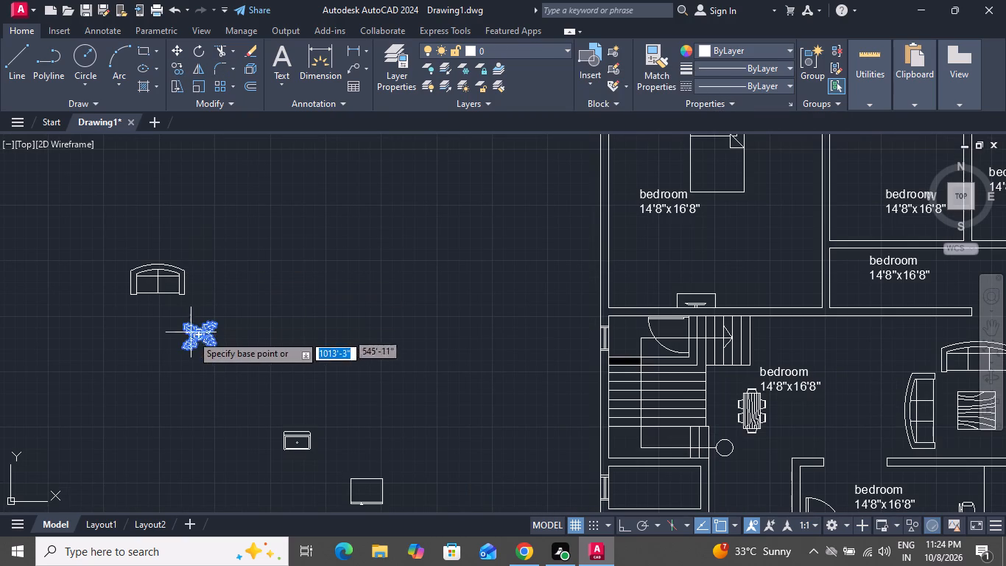
left_click(196, 336)
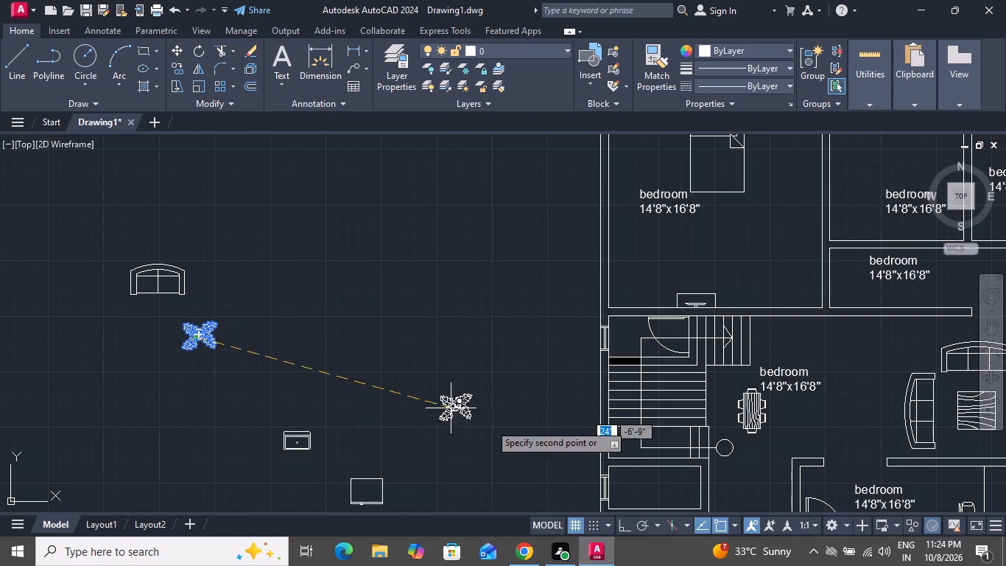
scroll(521, 434, "down", 2)
scroll(777, 475, "up", 3)
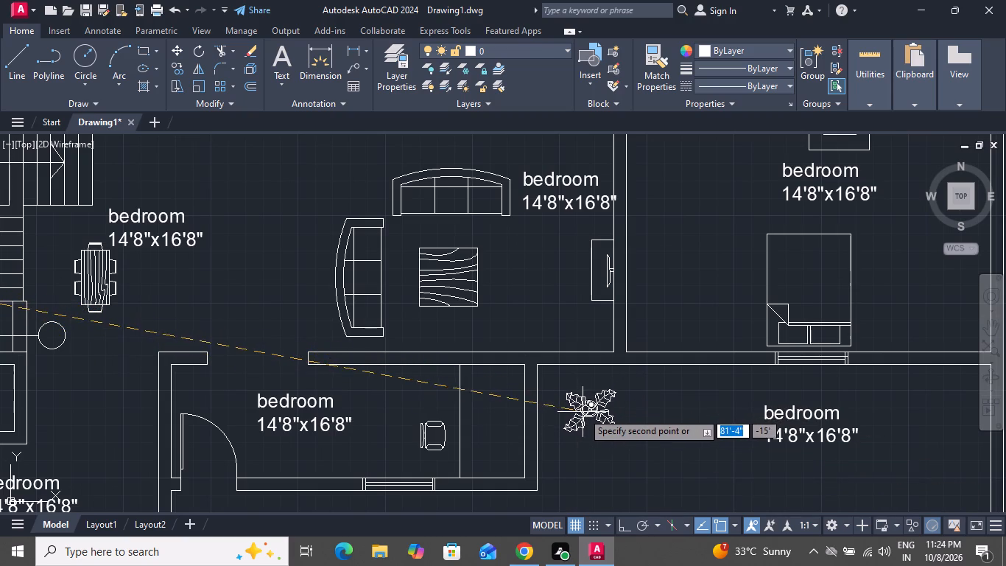
scroll(583, 412, "down", 2)
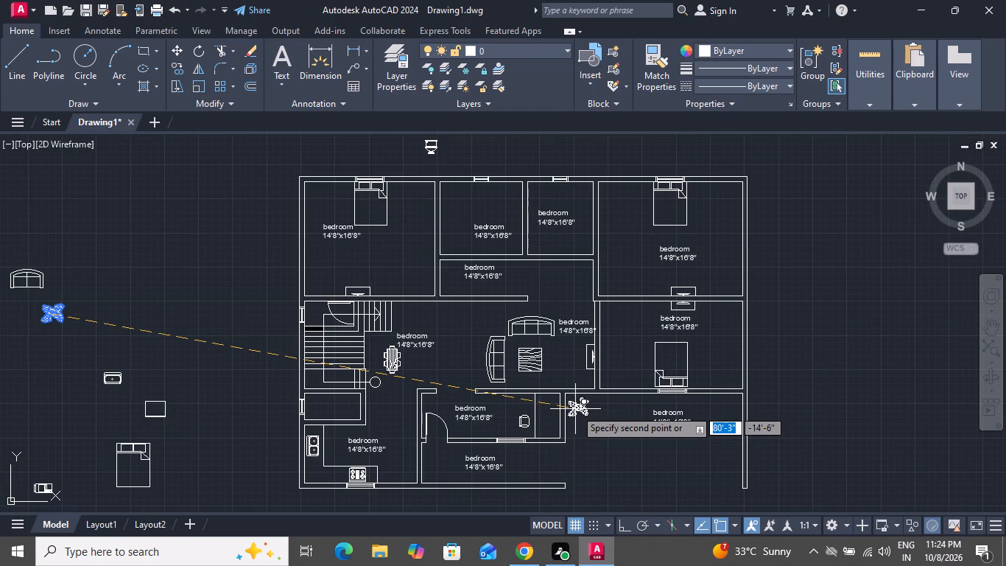
left_click(575, 409)
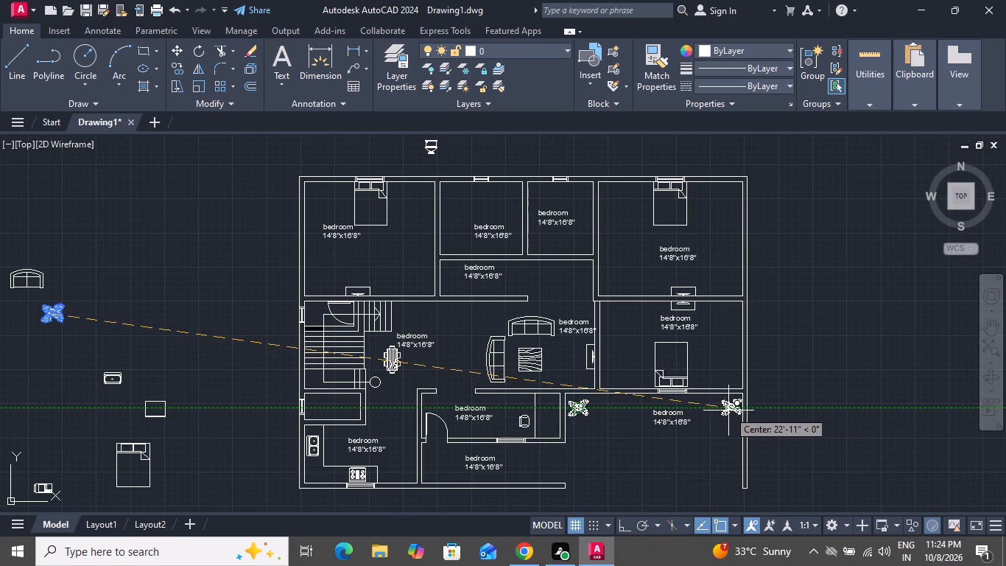
left_click(728, 410)
Place another plant copy in the northwest corner of the small room with the desk chair, and end Copy.
scroll(532, 427, "up", 1)
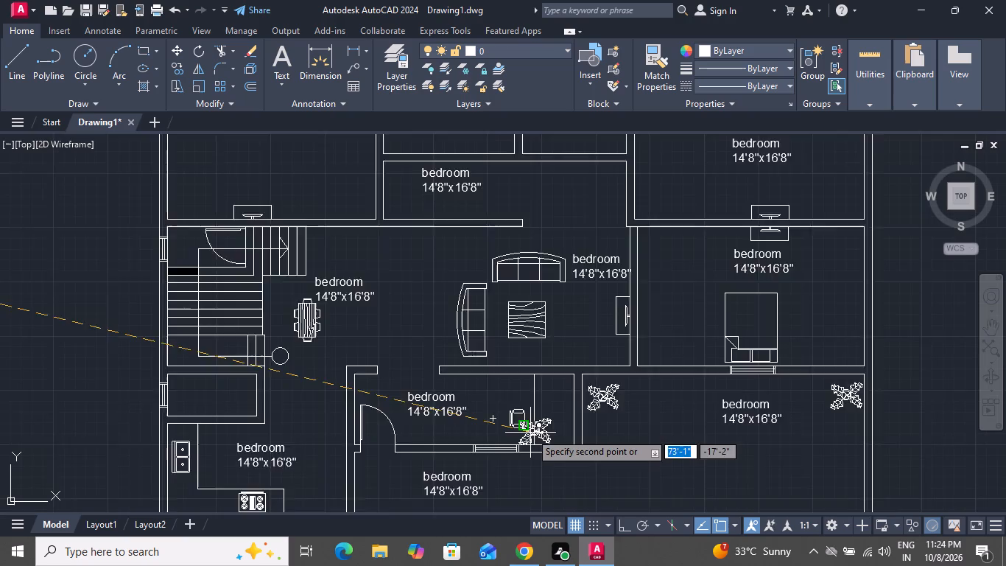
scroll(530, 433, "up", 2)
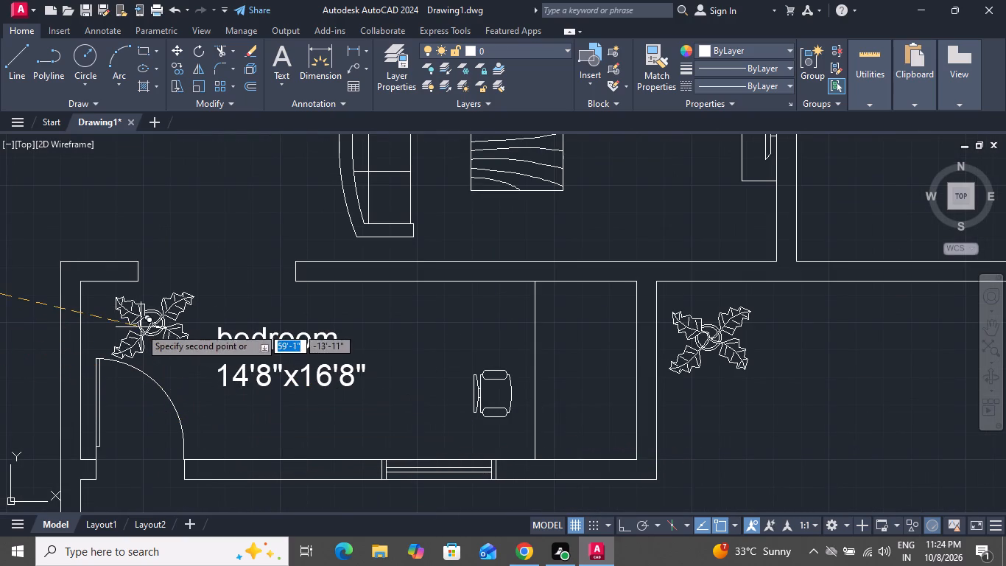
left_click(105, 313)
scroll(216, 354, "down", 2)
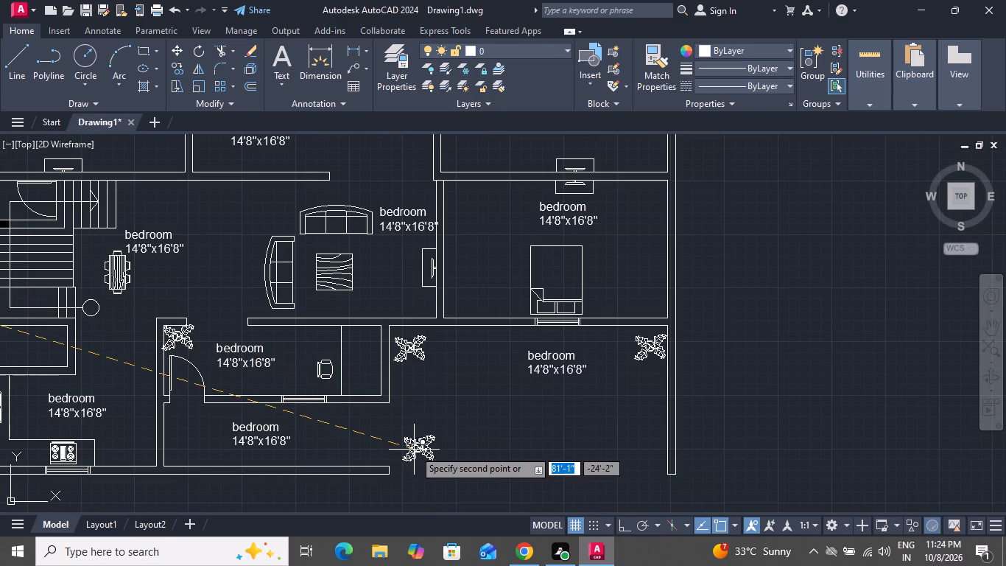
right_click(414, 451)
left_click(436, 275)
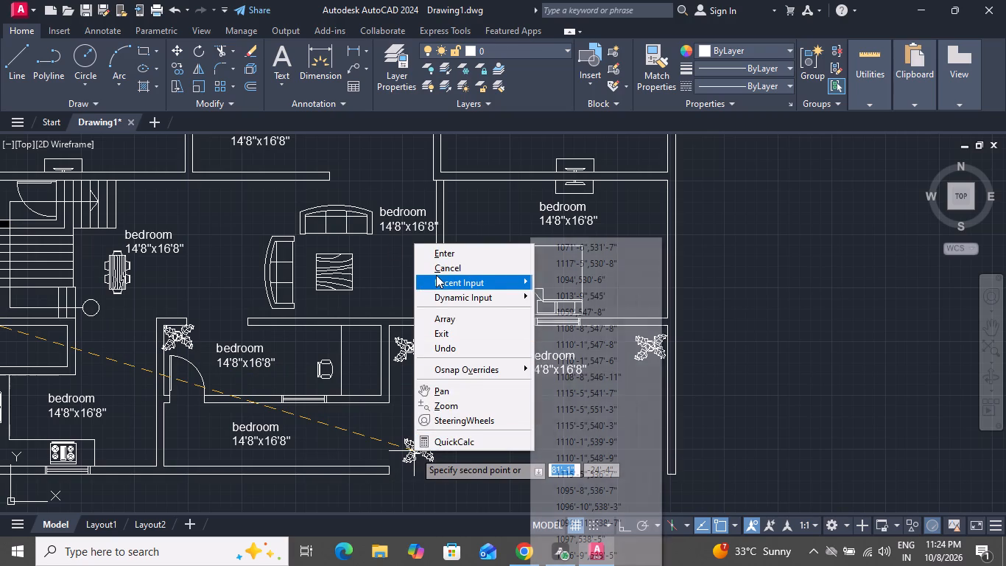
left_click(439, 270)
Change the name line of the open southeast room's label to "porch".
scroll(438, 320, "down", 1)
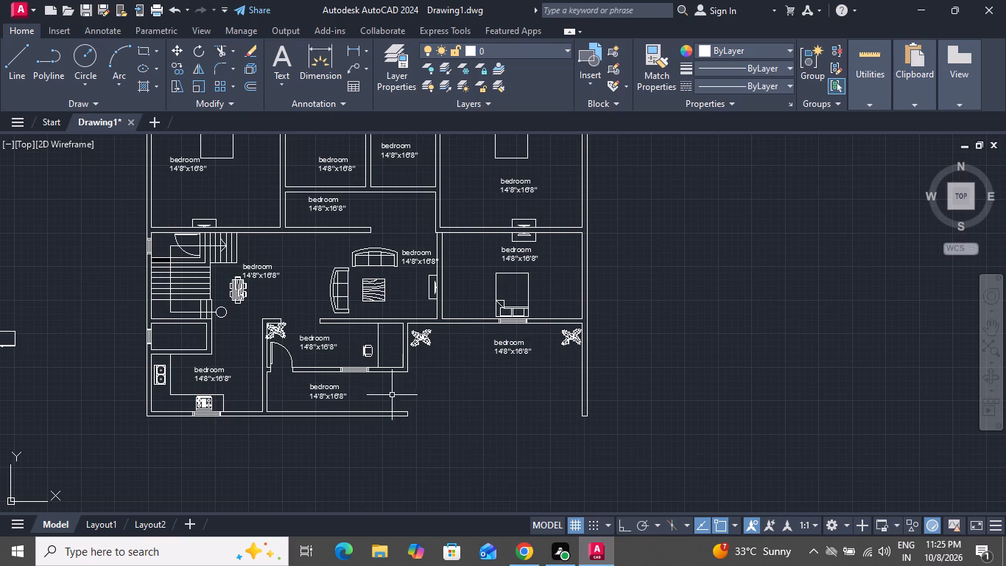
scroll(320, 354, "up", 1)
scroll(349, 367, "down", 2)
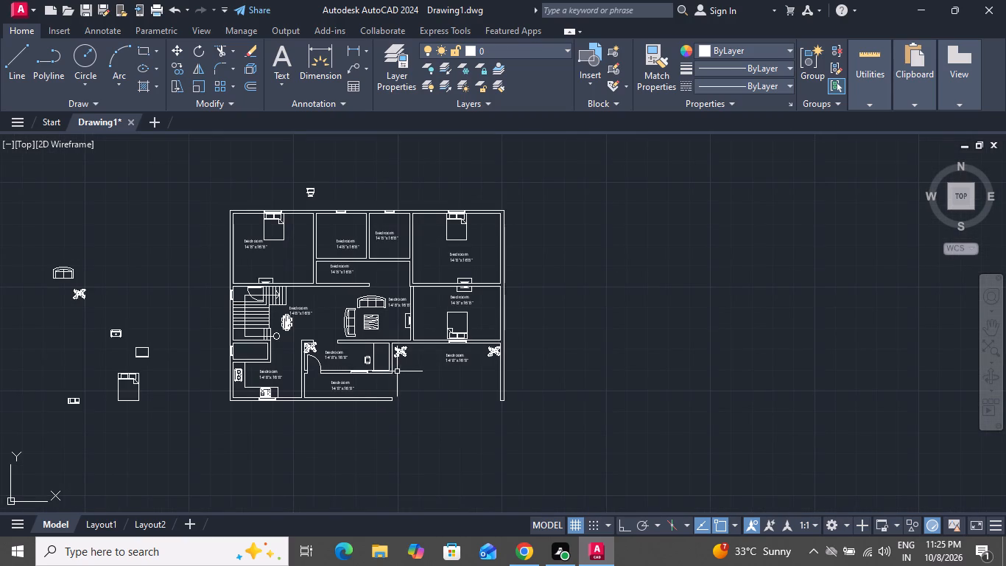
scroll(412, 361, "up", 1)
scroll(555, 401, "up", 3)
scroll(524, 435, "down", 2)
scroll(546, 368, "down", 2)
scroll(485, 334, "up", 2)
scroll(521, 391, "up", 2)
double_click(510, 423)
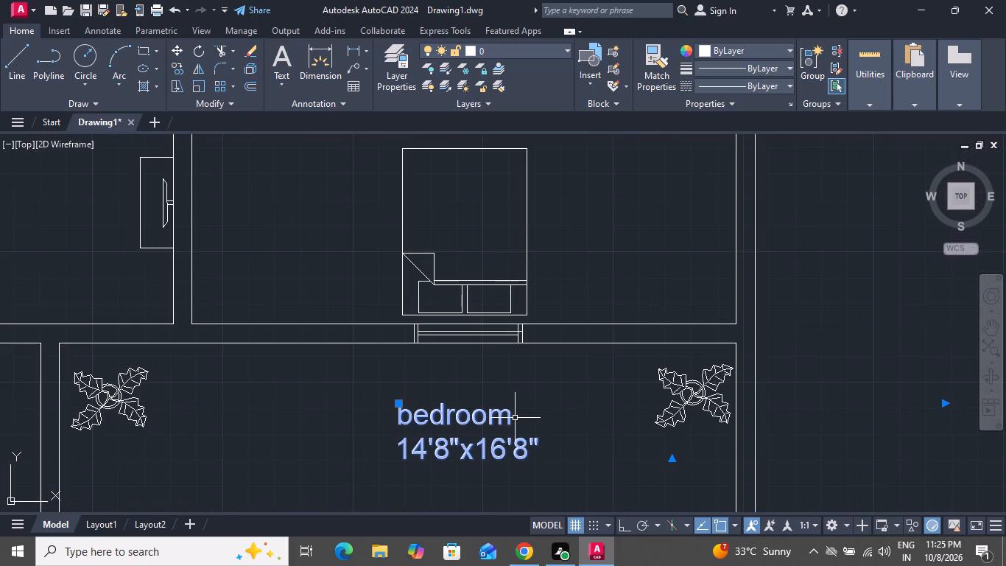
double_click(510, 417)
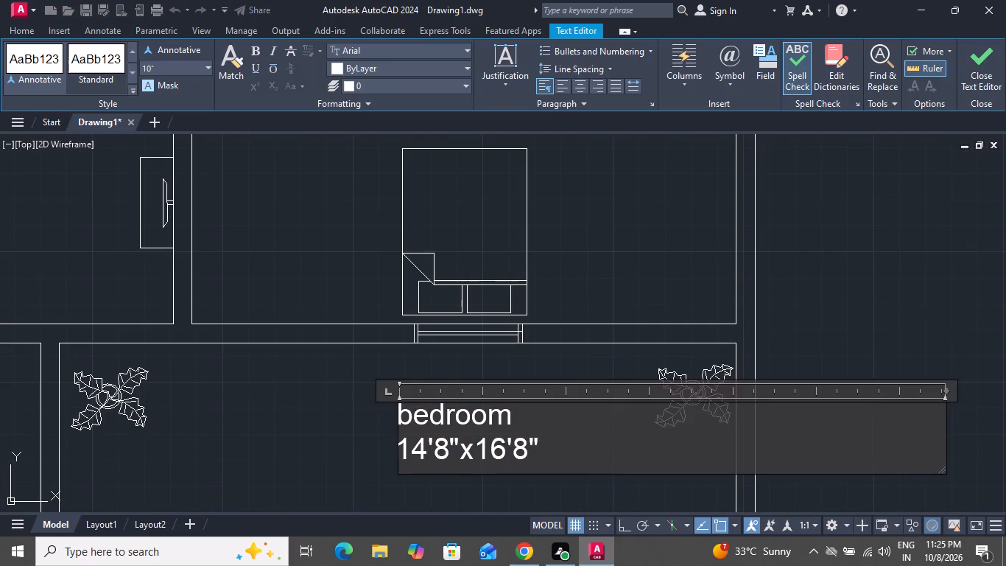
key("BackSpace")
key("BackSpace")
key("BackSpace")
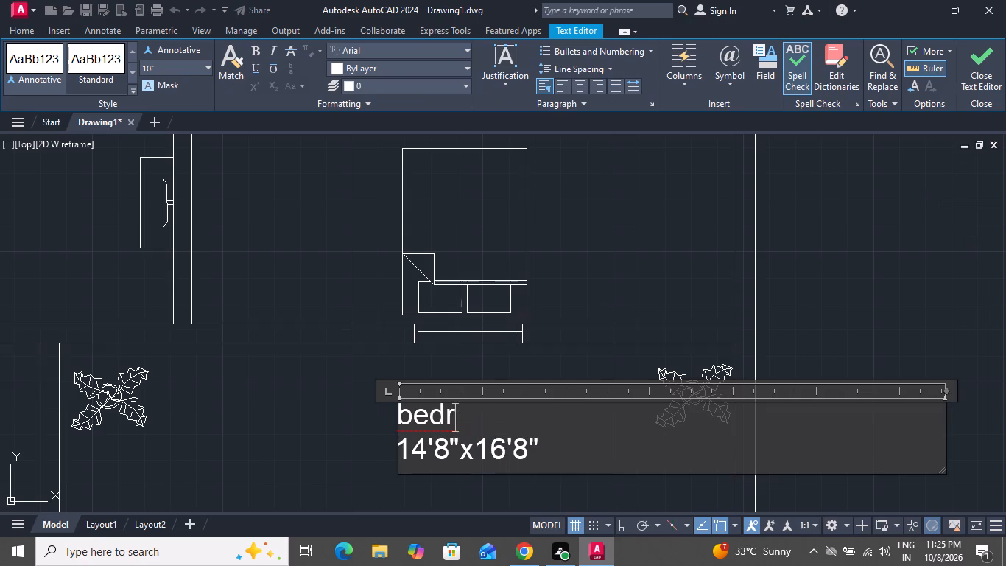
key("BackSpace")
key("BackSpace")
key("BackSpace")
key("BackSpace")
key("BackSpace")
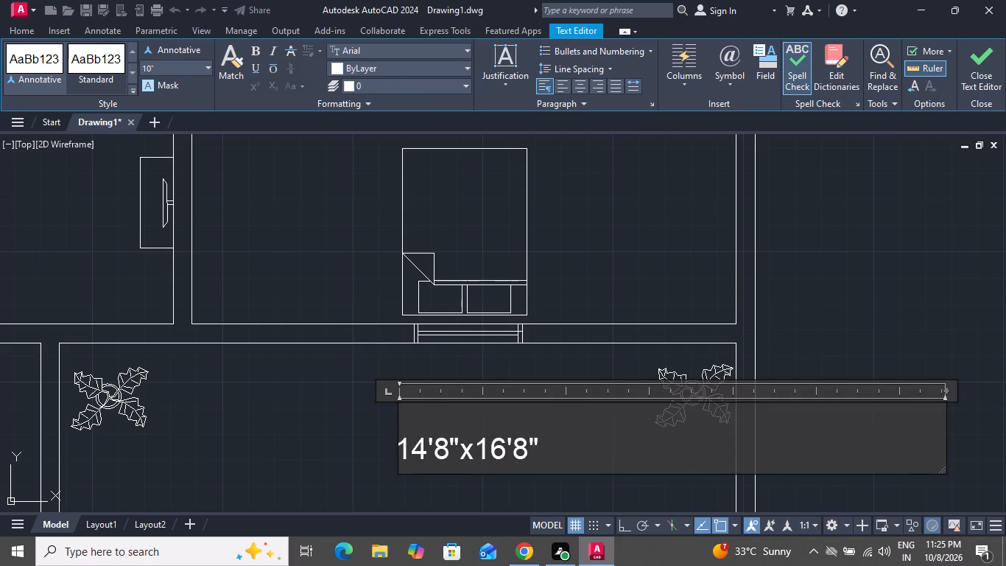
type("porc")
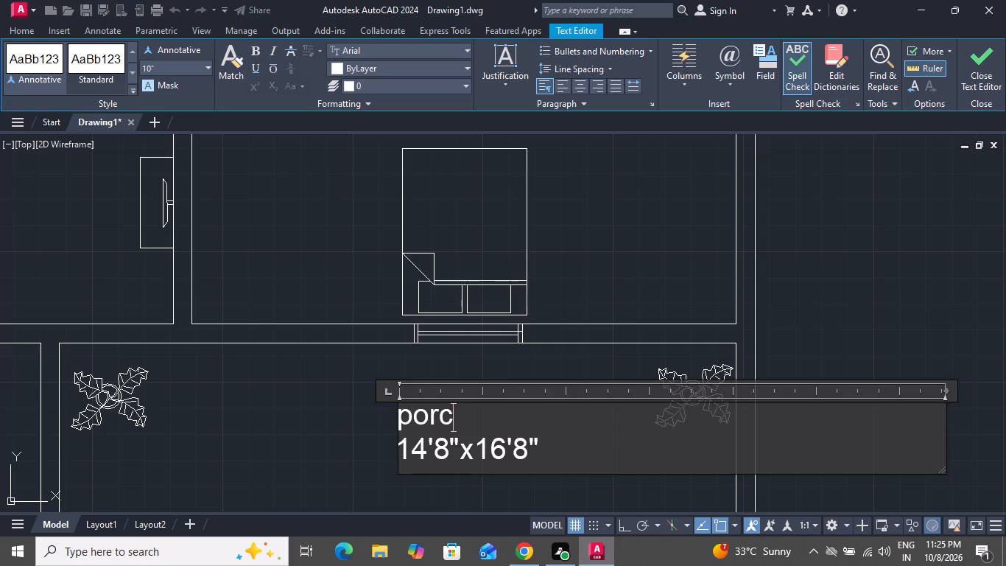
key("h")
Change the porch label's size line to 16'1"x14'10" and finish the text edit.
left_click(578, 453)
key("BackSpace")
key("BackSpace")
key("BackSpace")
key("BackSpace")
key("BackSpace")
key("BackSpace")
key("BackSpace")
key("BackSpace")
key("BackSpace")
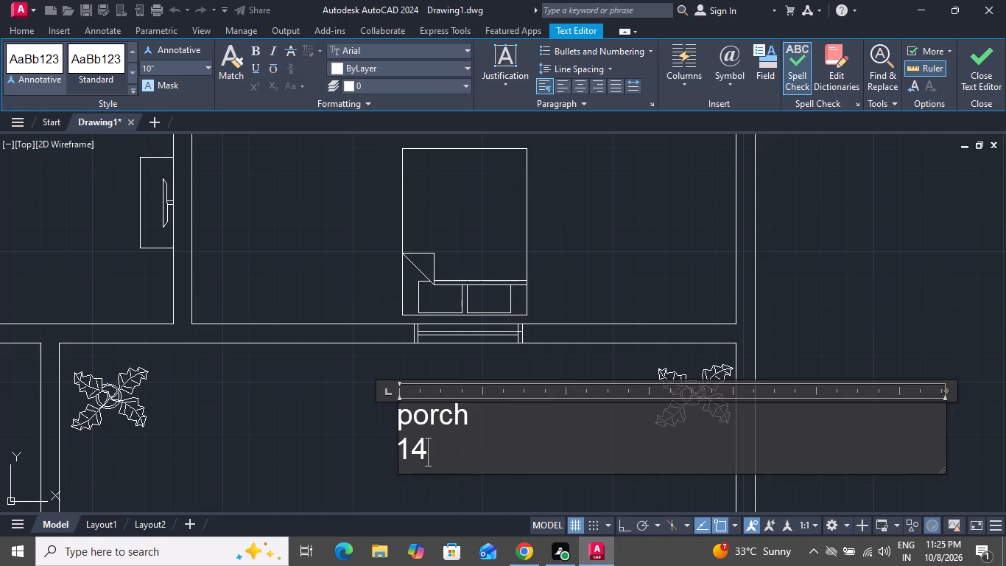
key("BackSpace")
key("BackSpace")
key("1")
key("6")
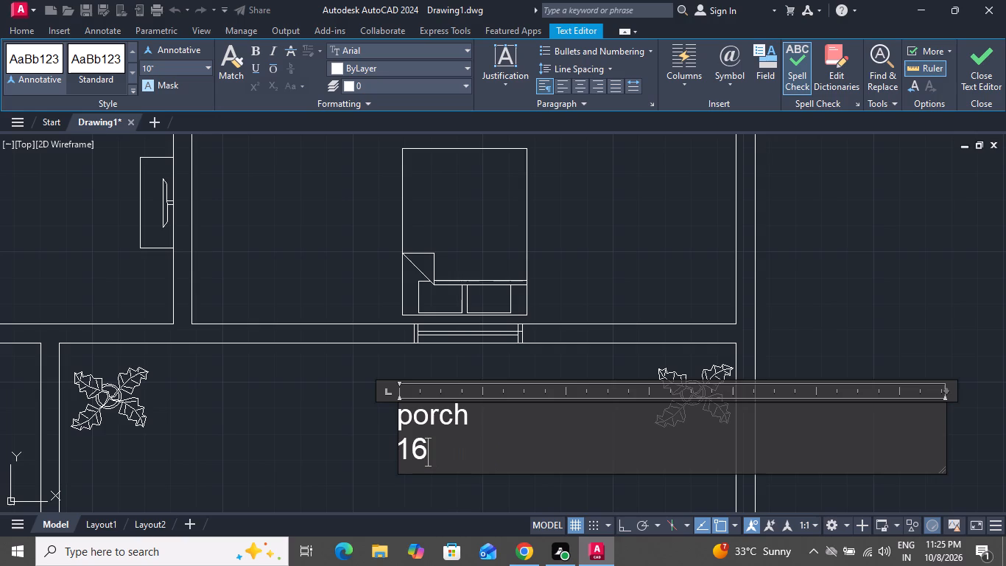
key("apostrophe")
key("1")
type("\"x")
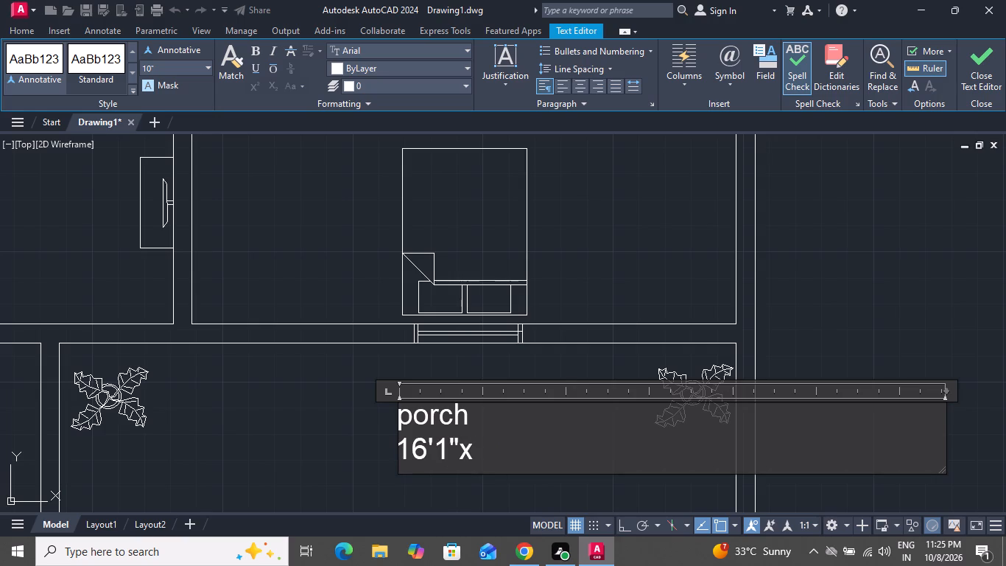
type("14'")
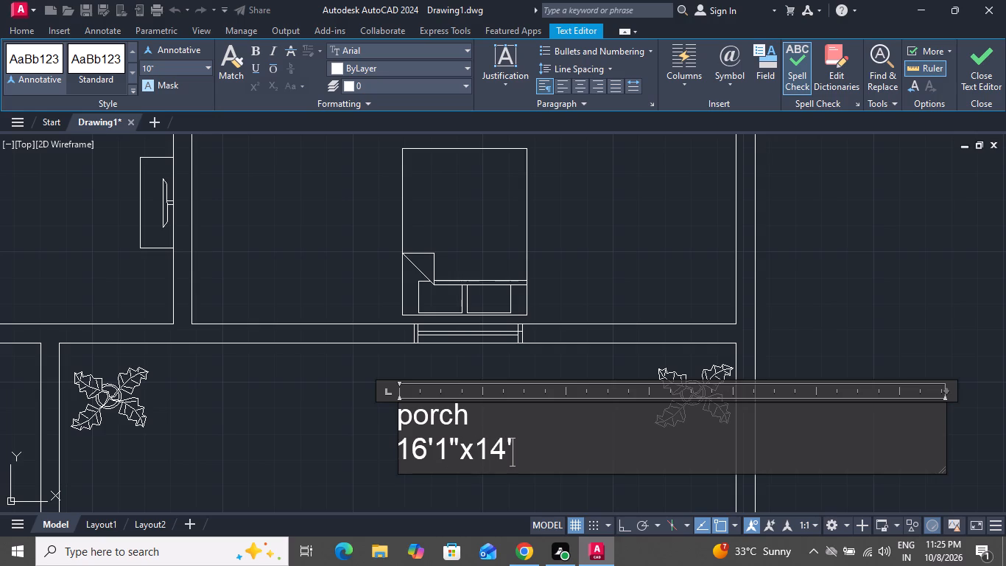
type("10")
key("shift+quotedbl")
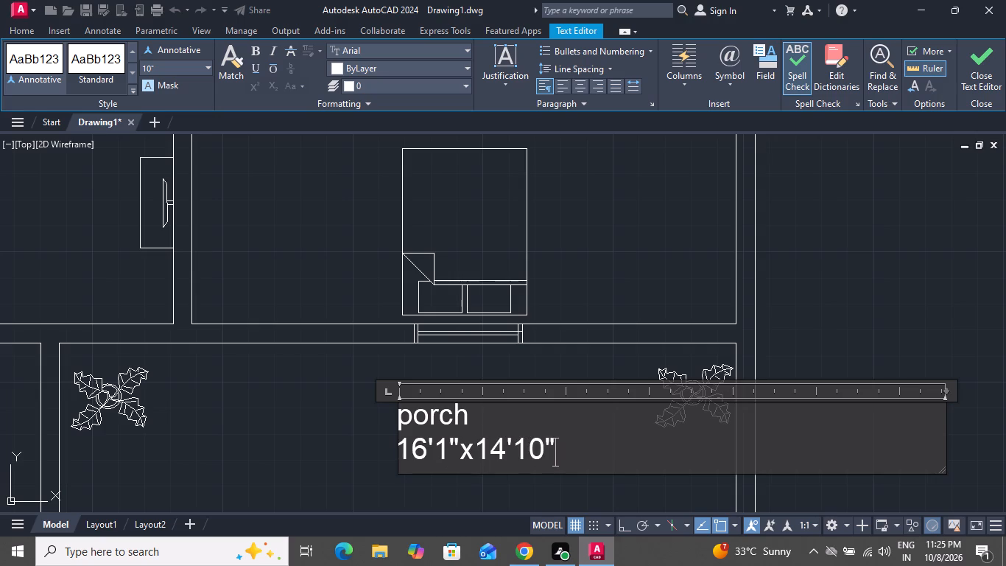
left_click(357, 450)
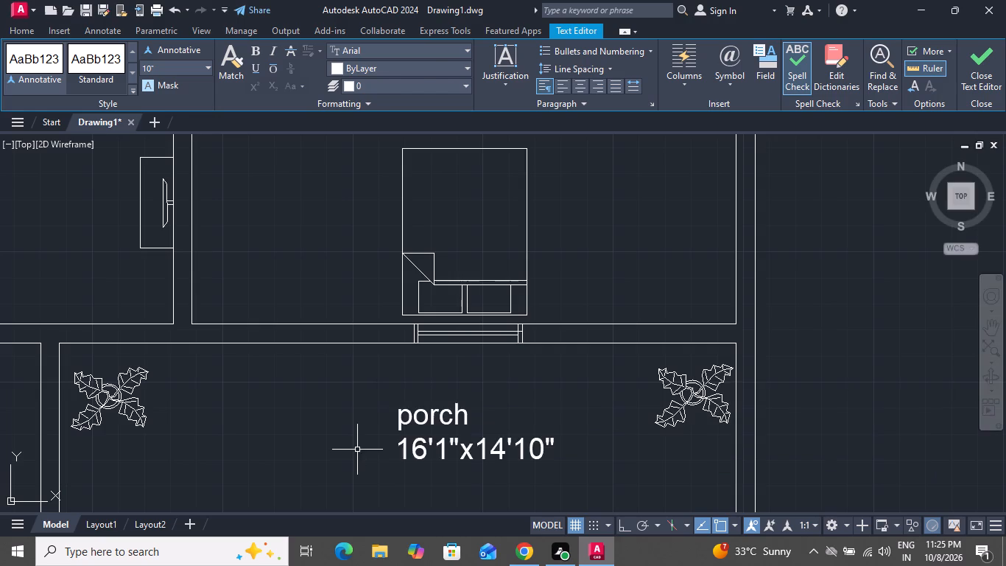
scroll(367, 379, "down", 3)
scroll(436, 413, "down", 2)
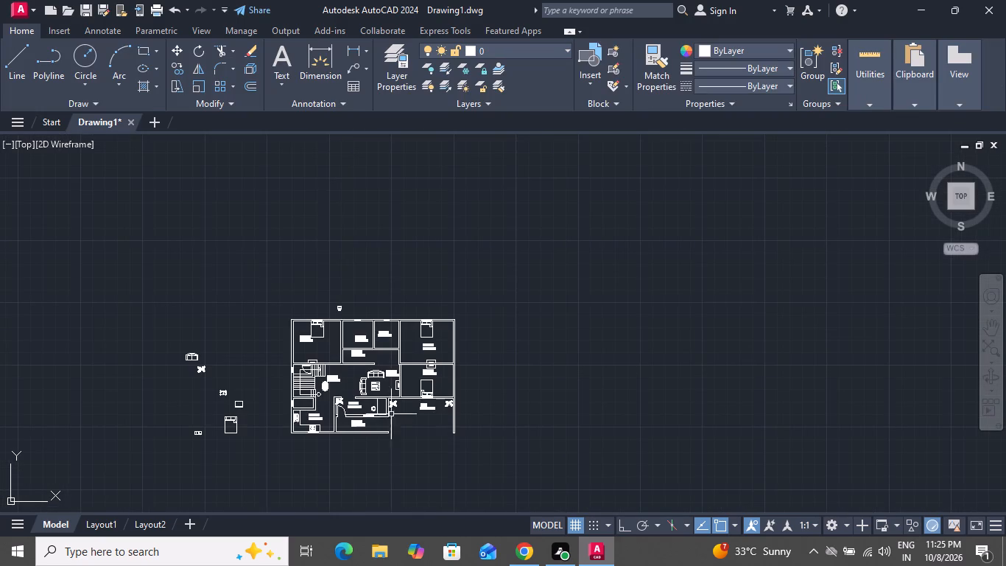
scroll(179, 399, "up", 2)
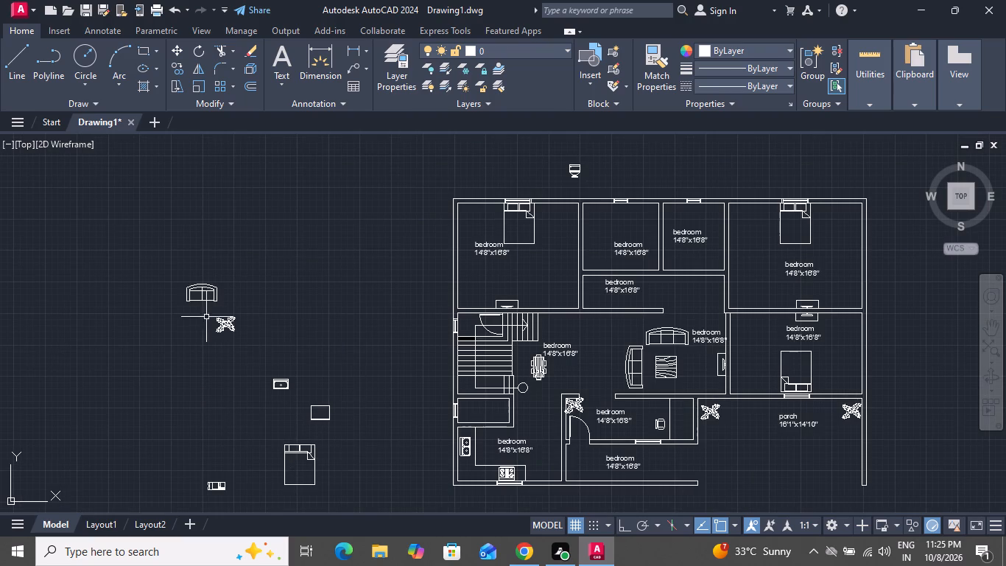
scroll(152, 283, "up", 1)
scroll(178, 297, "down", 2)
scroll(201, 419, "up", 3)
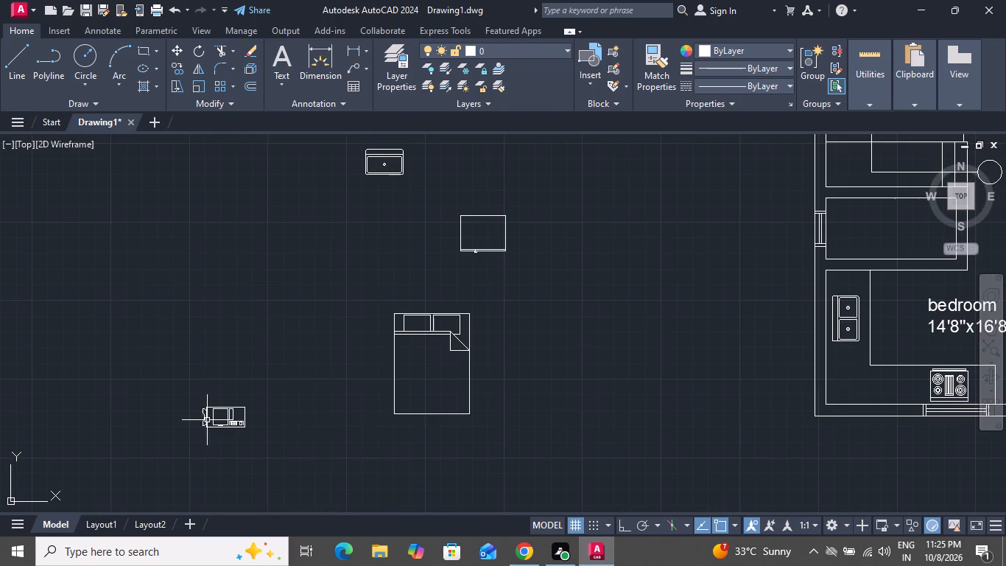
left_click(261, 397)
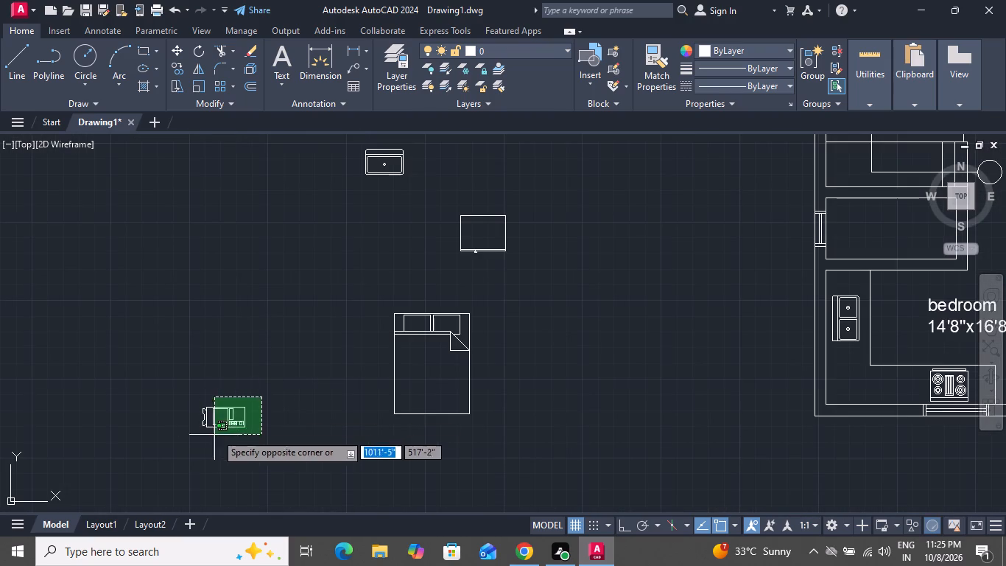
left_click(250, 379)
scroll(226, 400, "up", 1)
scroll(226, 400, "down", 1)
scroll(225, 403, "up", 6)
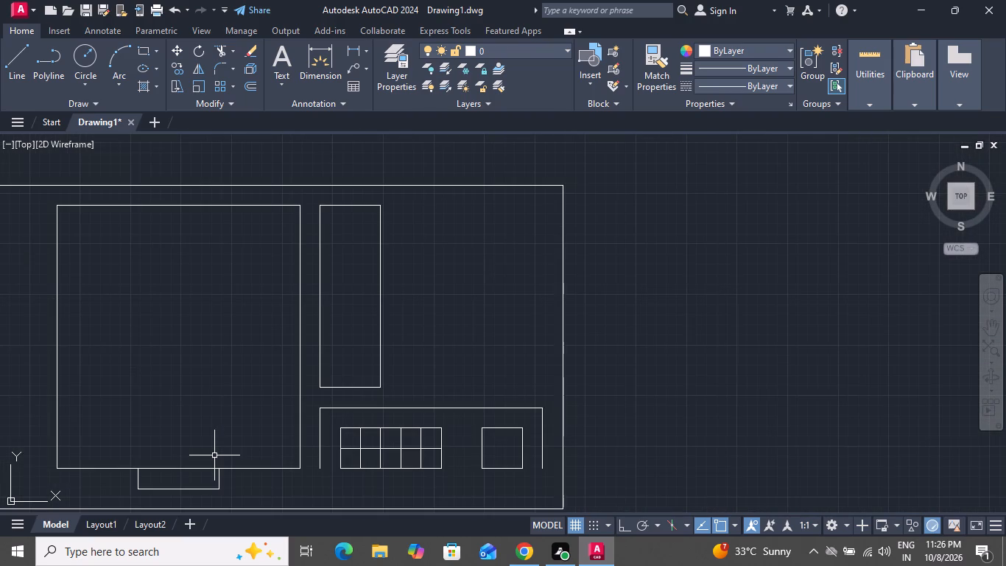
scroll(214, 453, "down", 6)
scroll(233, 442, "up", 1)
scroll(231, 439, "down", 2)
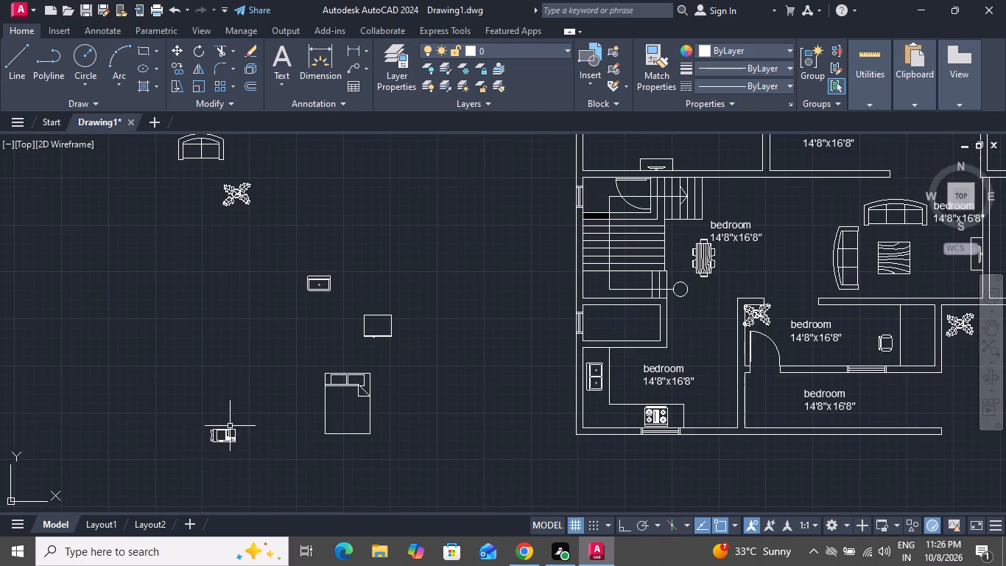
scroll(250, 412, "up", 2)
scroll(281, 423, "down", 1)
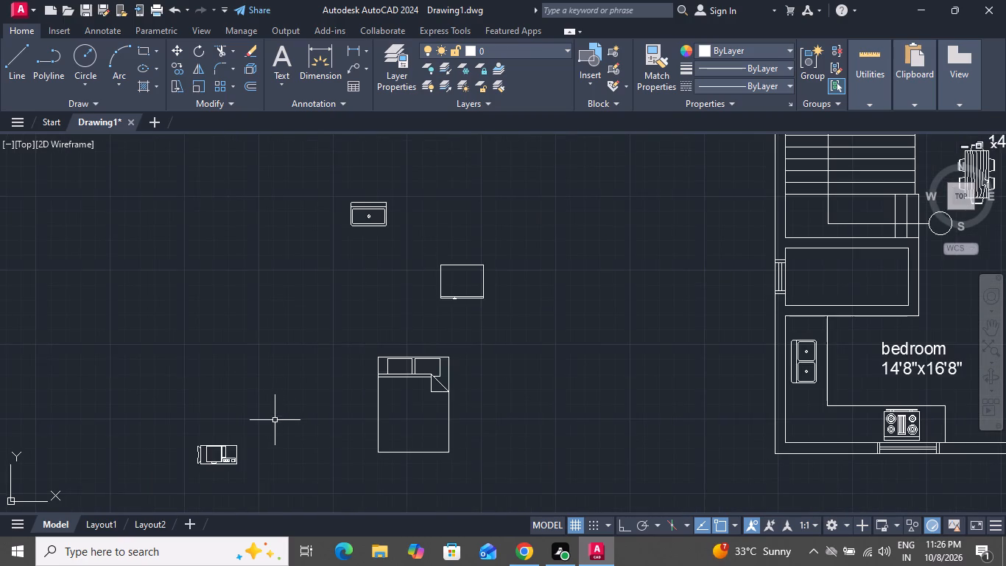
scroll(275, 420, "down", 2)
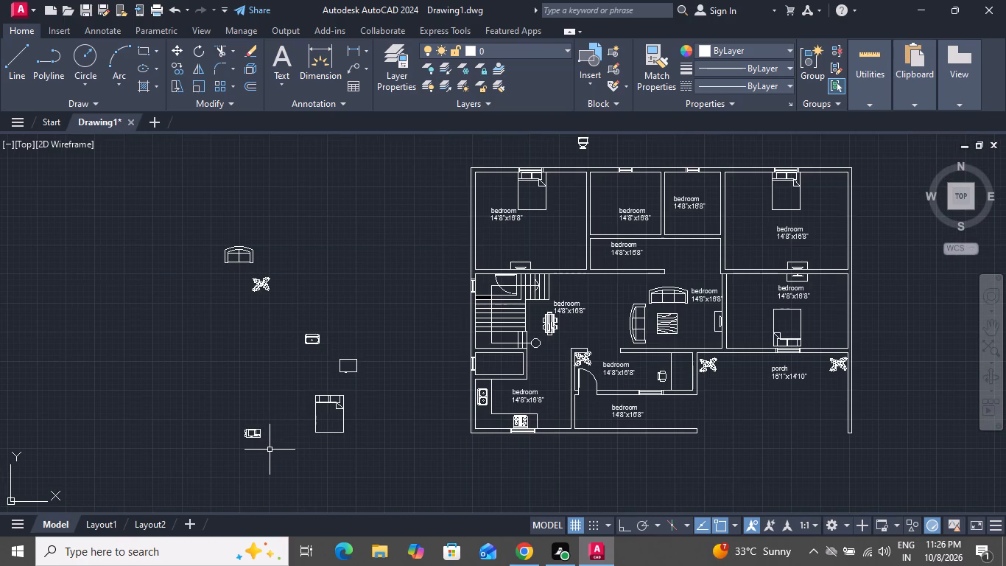
Insert the Vehicles - Imperial block from the architectural tool palette just west of the floor plan, and close the palette.
key("t")
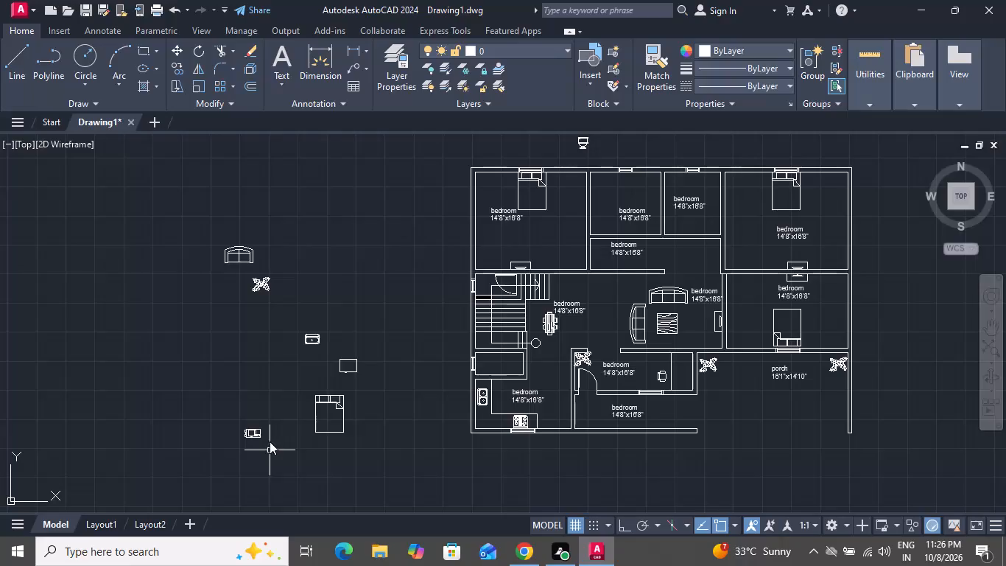
key("p")
key("space")
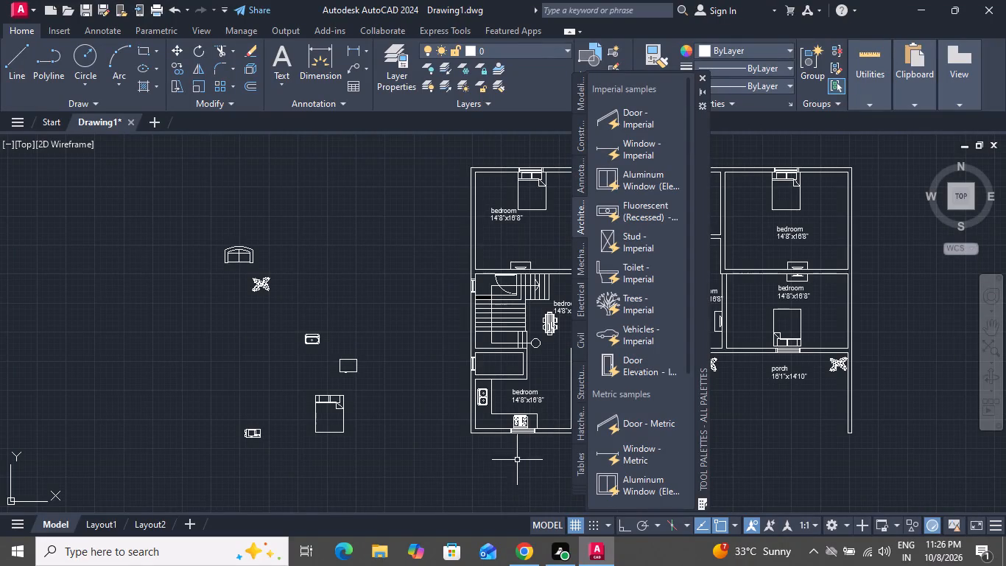
left_click_drag(602, 329, 395, 304)
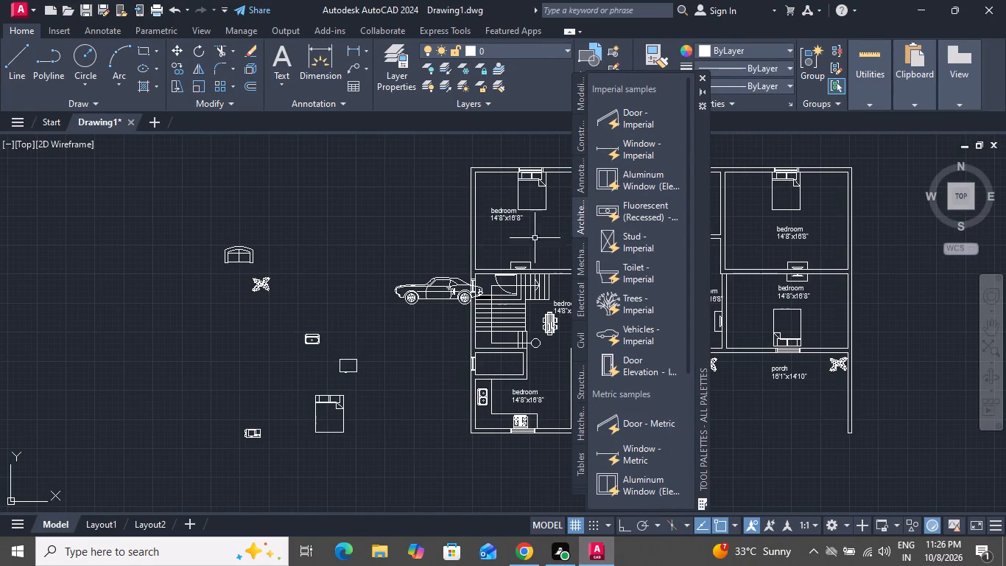
left_click(705, 75)
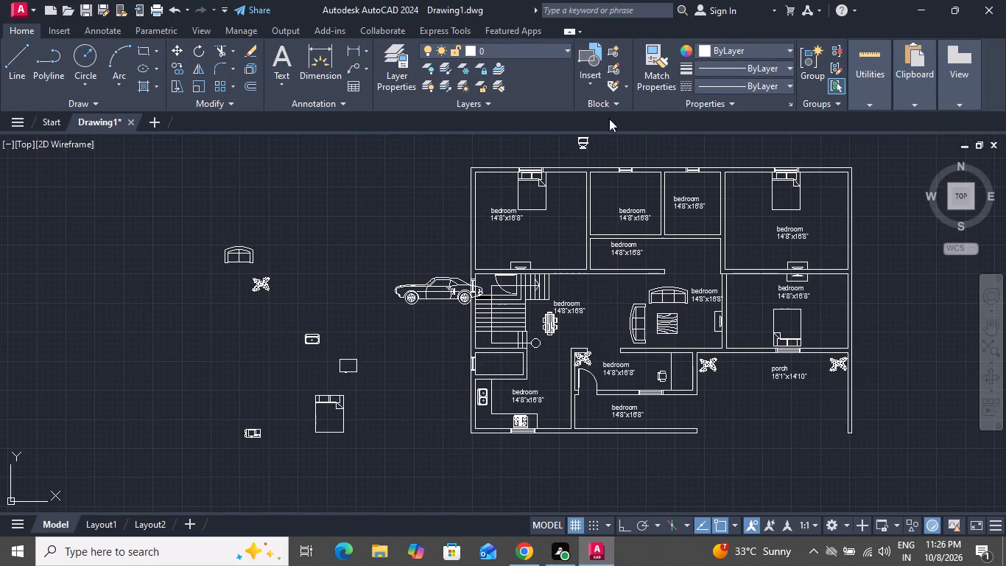
Switch the inserted car block from its side view to its top view.
scroll(451, 328, "up", 2)
left_click_drag(413, 130, 413, 158)
left_click(391, 254)
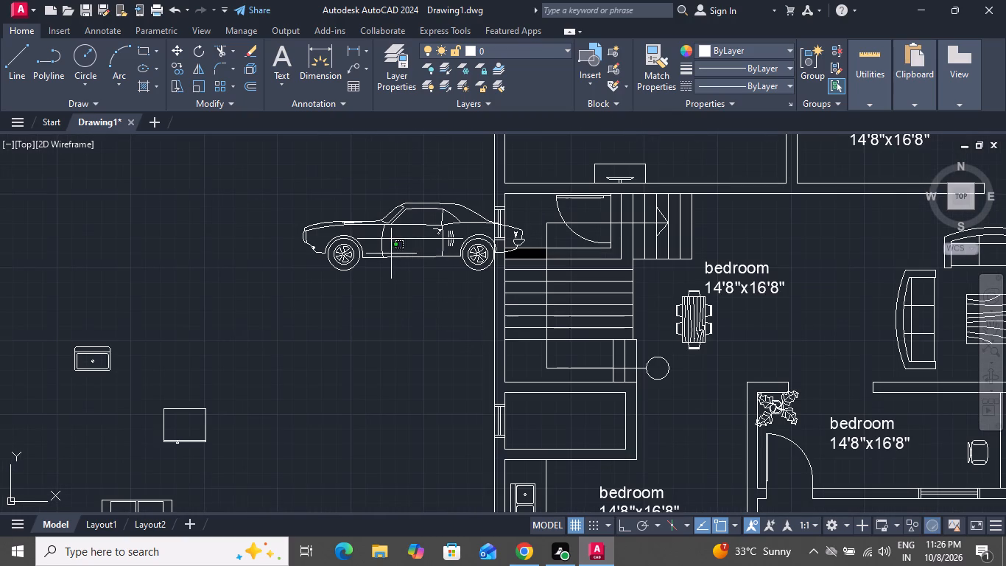
left_click(396, 231)
left_click(375, 220)
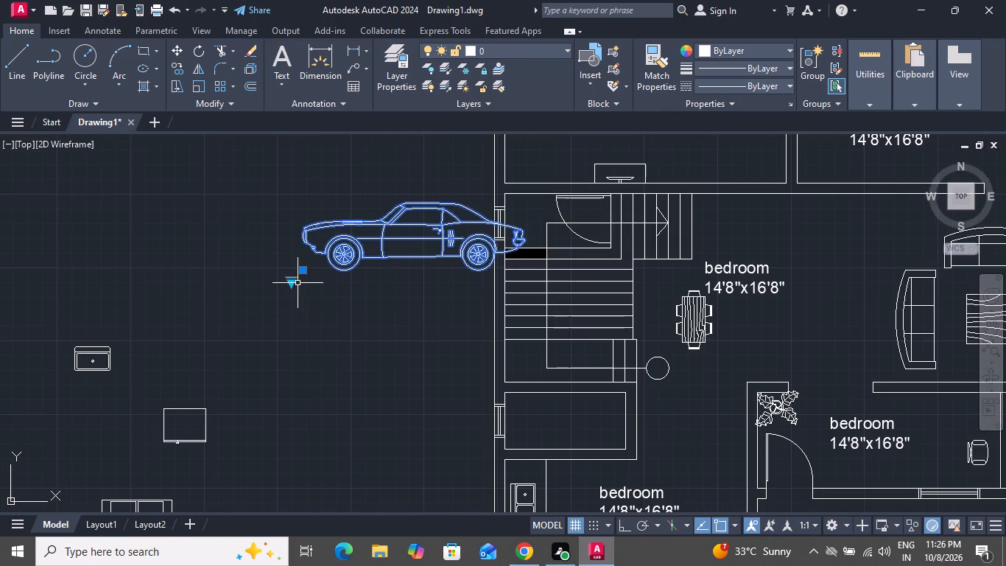
left_click(292, 282)
left_click(348, 373)
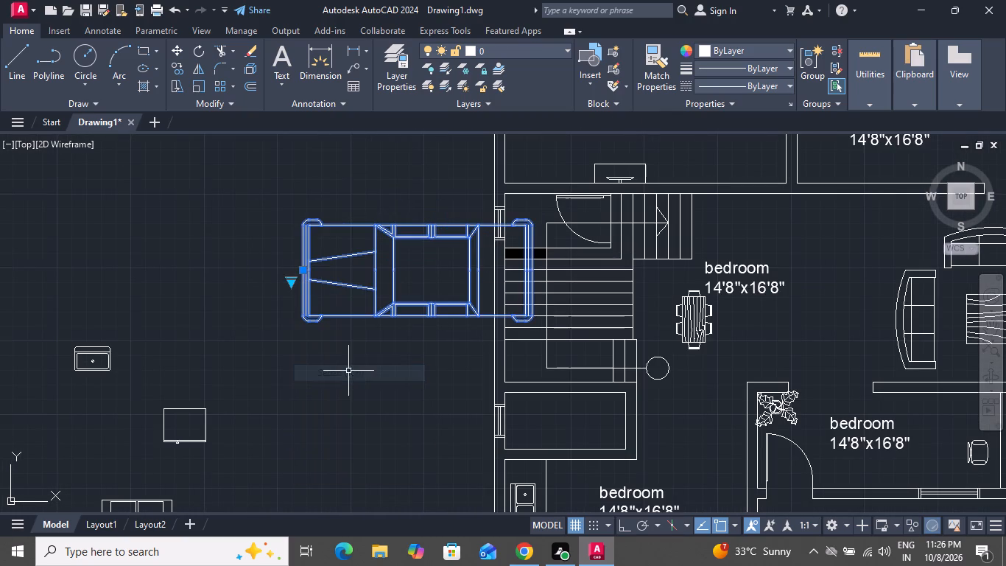
Rotate the car 90° with Ortho on, about the corner at its front end.
scroll(355, 289, "up", 1)
scroll(354, 289, "down", 2)
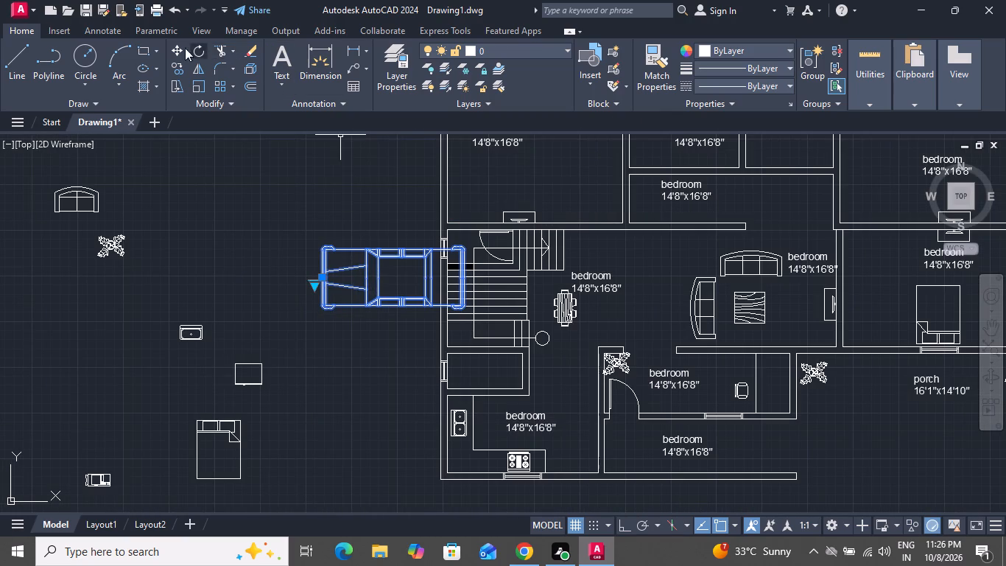
left_click(195, 51)
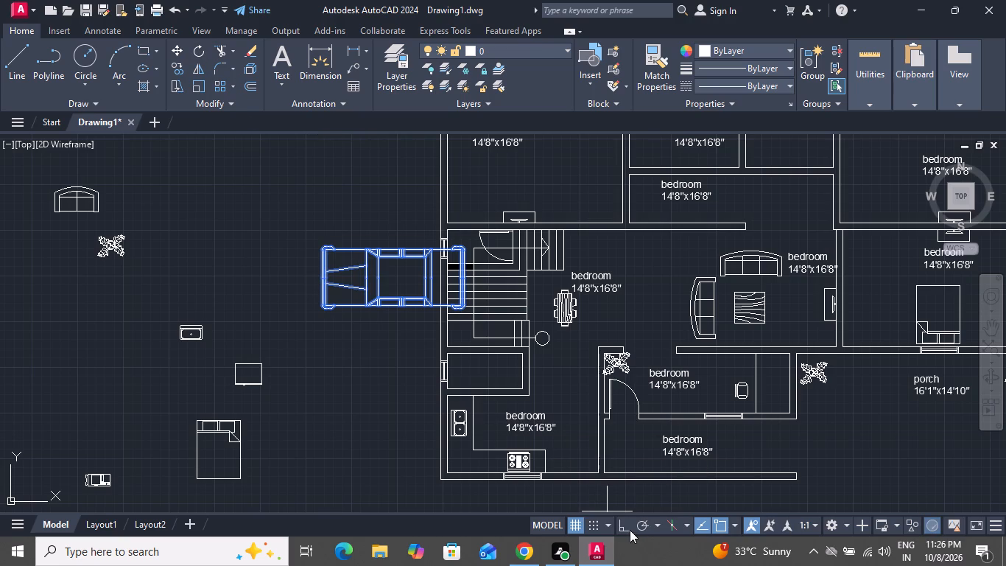
left_click(630, 530)
left_click(317, 247)
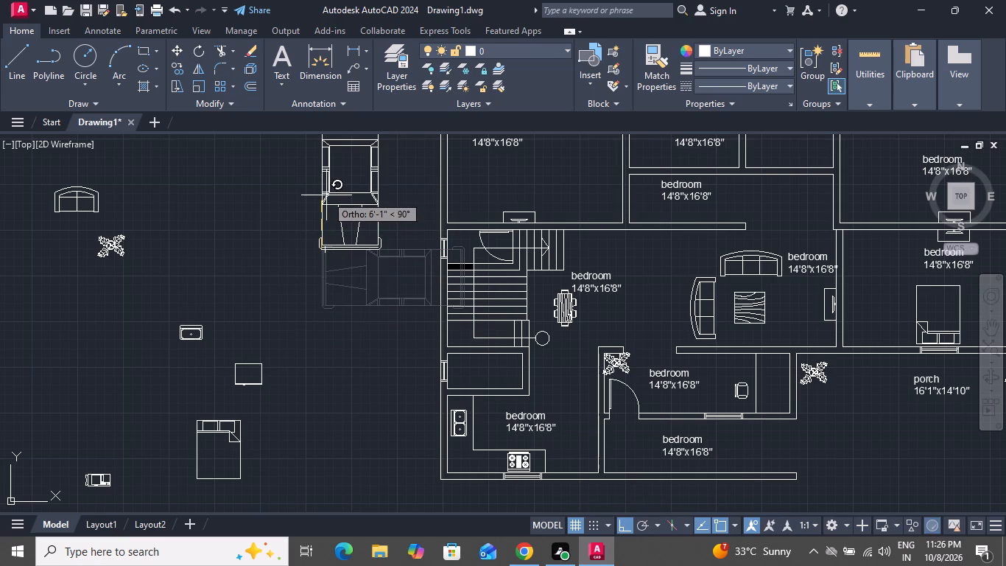
left_click(326, 195)
Move the rotated car by its rear corner into the porch, just below the window in the north wall, with Ortho off.
scroll(396, 346, "down", 1)
scroll(396, 346, "up", 1)
scroll(395, 332, "down", 1)
scroll(395, 332, "up", 1)
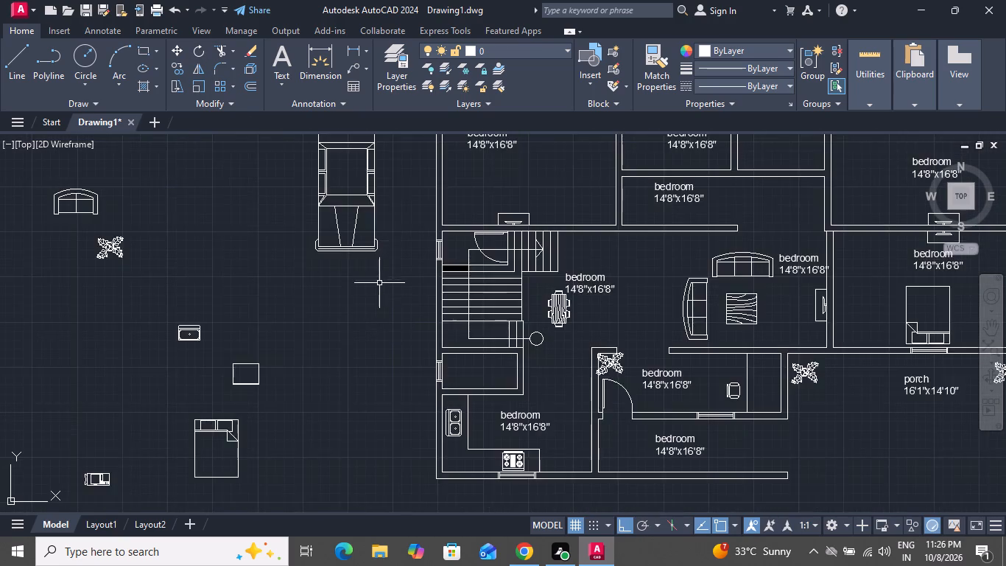
scroll(379, 312, "down", 2)
scroll(367, 232, "up", 2)
scroll(390, 256, "down", 1)
scroll(387, 265, "up", 1)
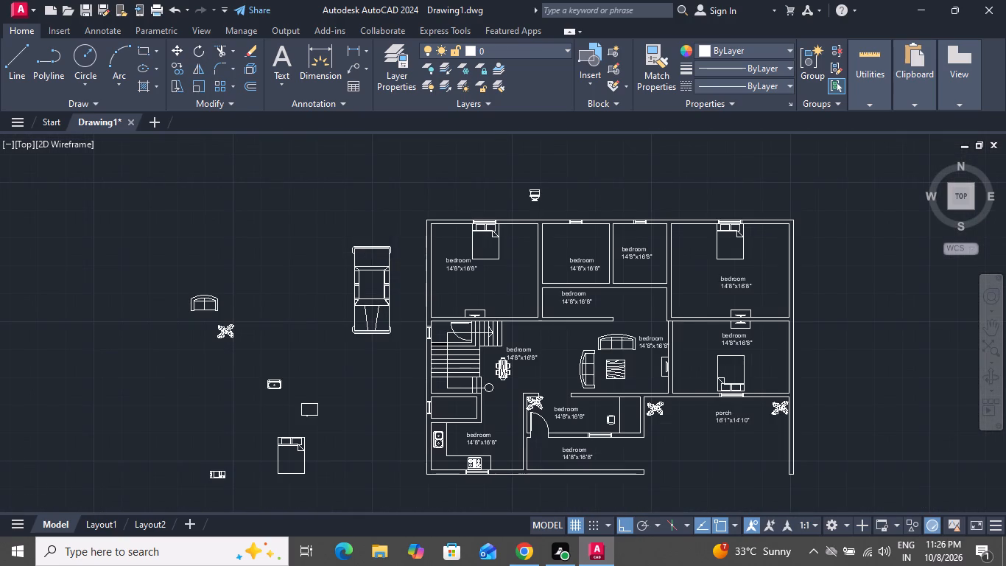
left_click_drag(395, 206, 395, 213)
left_click(322, 398)
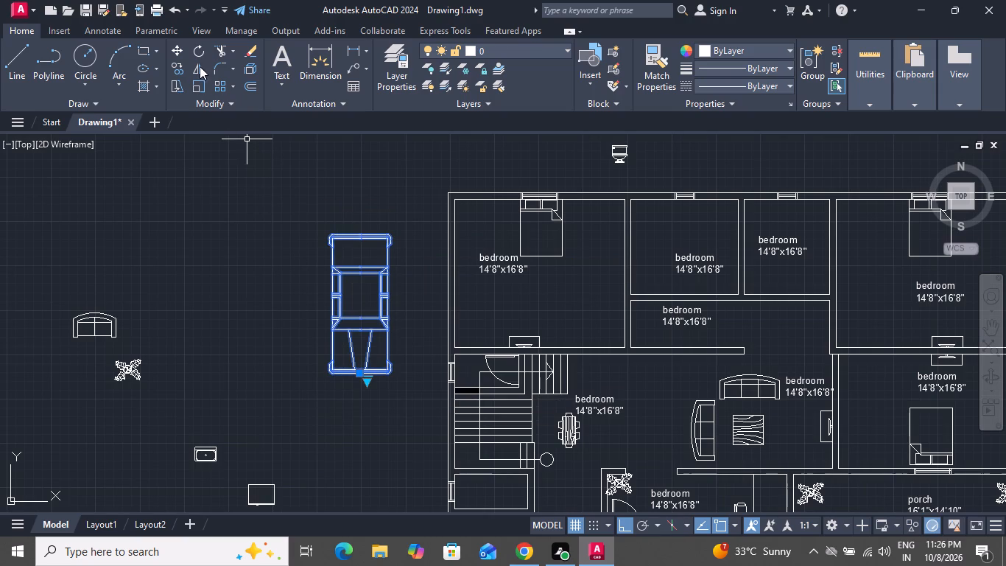
left_click(180, 45)
left_click(337, 238)
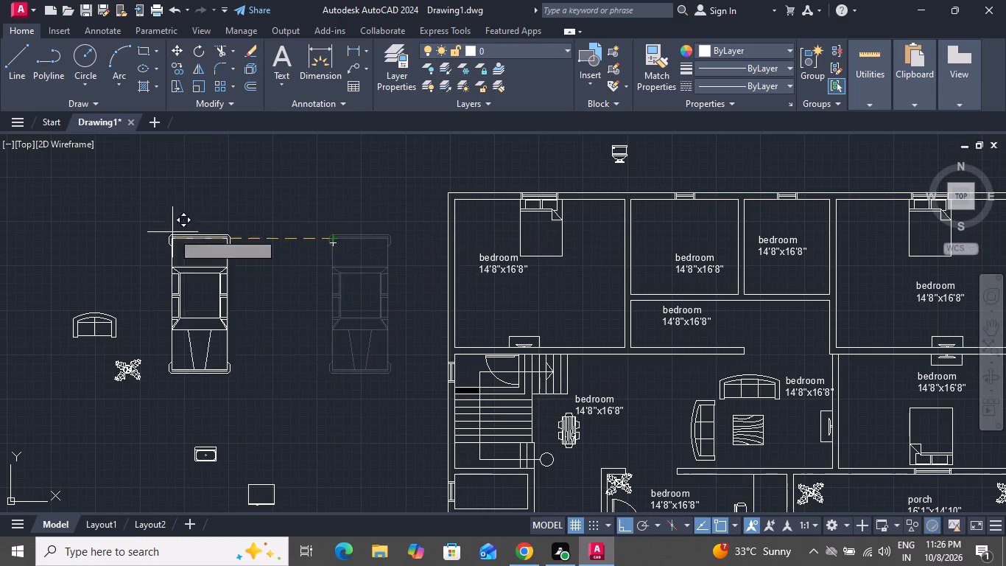
scroll(159, 283, "up", 1)
scroll(159, 287, "down", 1)
scroll(166, 297, "up", 1)
left_click(625, 525)
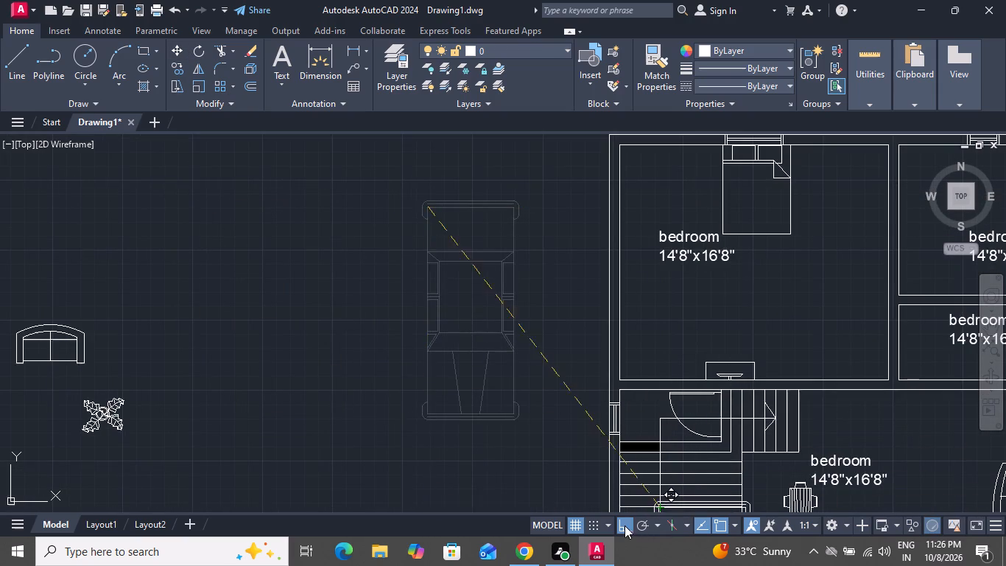
scroll(416, 276, "down", 3)
scroll(656, 357, "up", 5)
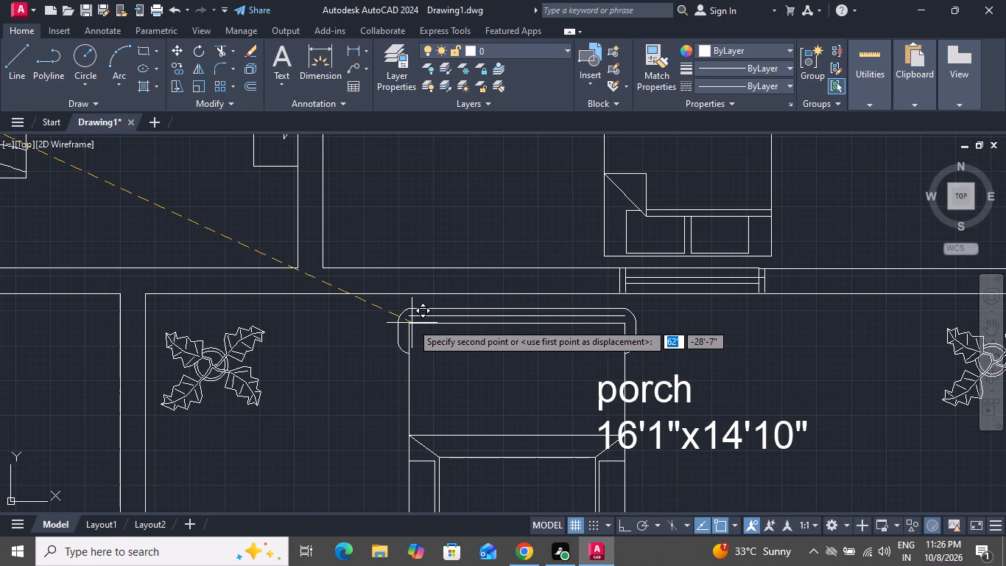
left_click(560, 324)
Scale the porch car down to about half size from a base point near its centre.
scroll(538, 322, "down", 1)
scroll(538, 322, "up", 1)
scroll(549, 324, "down", 2)
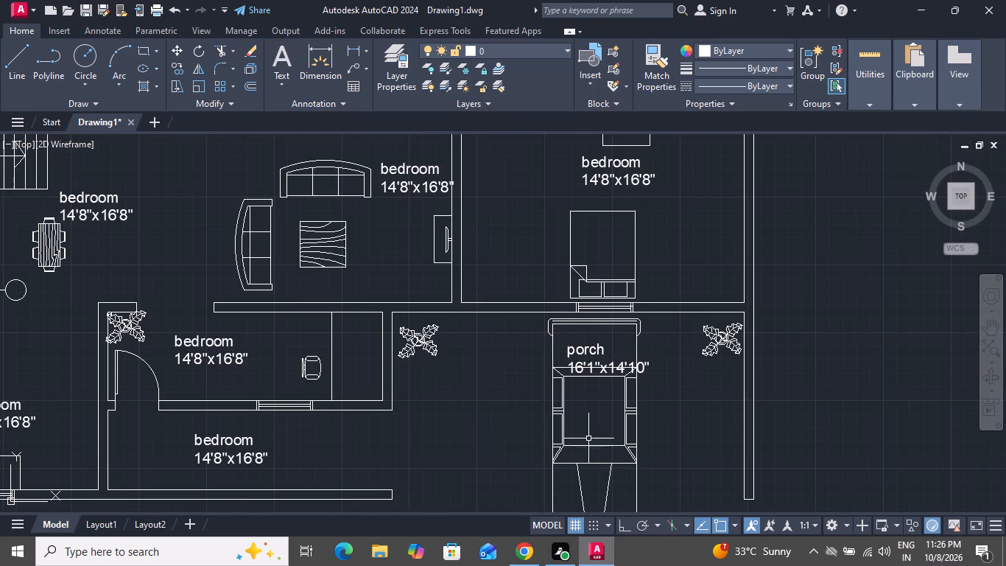
scroll(588, 436, "down", 1)
left_click(602, 449)
left_click(566, 446)
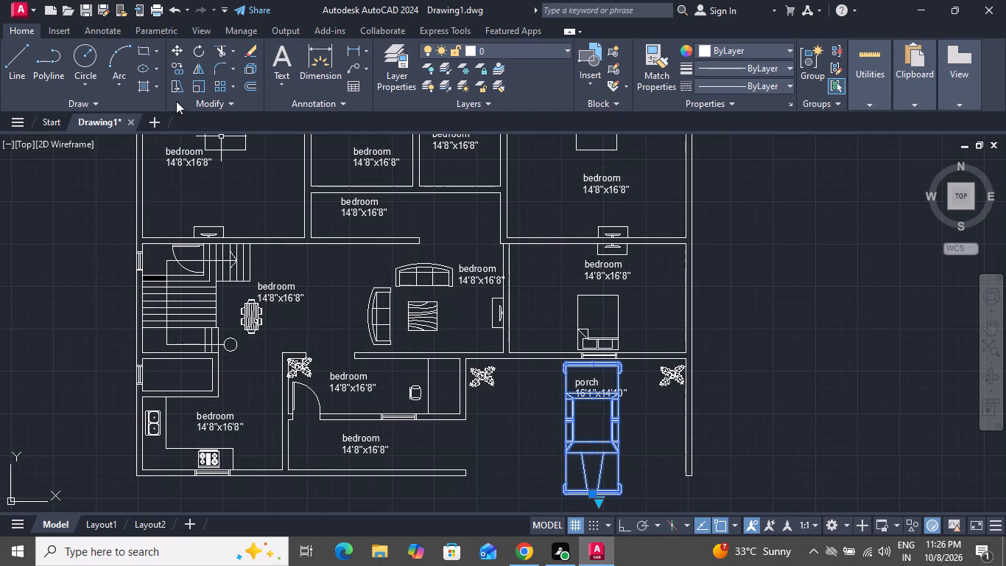
left_click(204, 87)
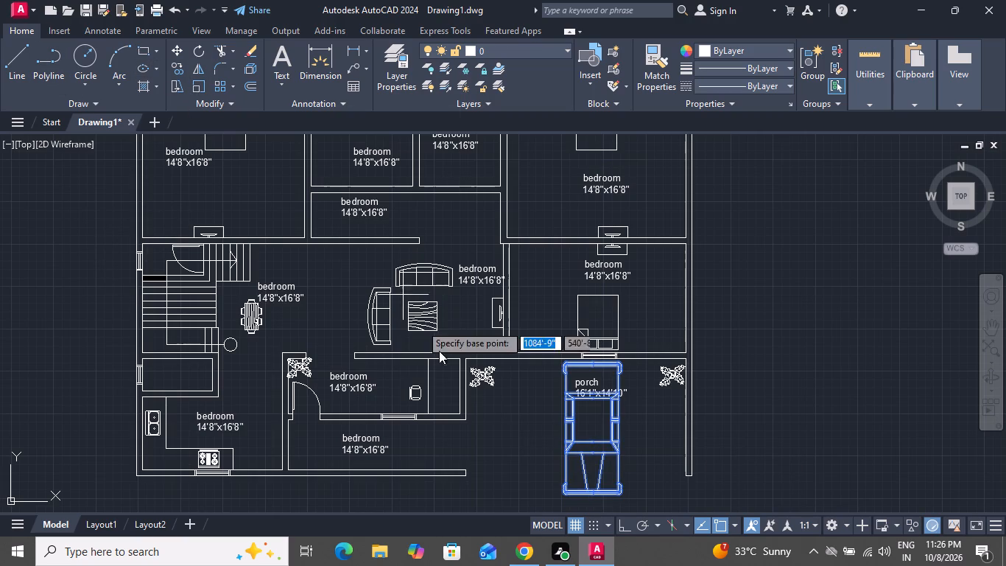
left_click(593, 418)
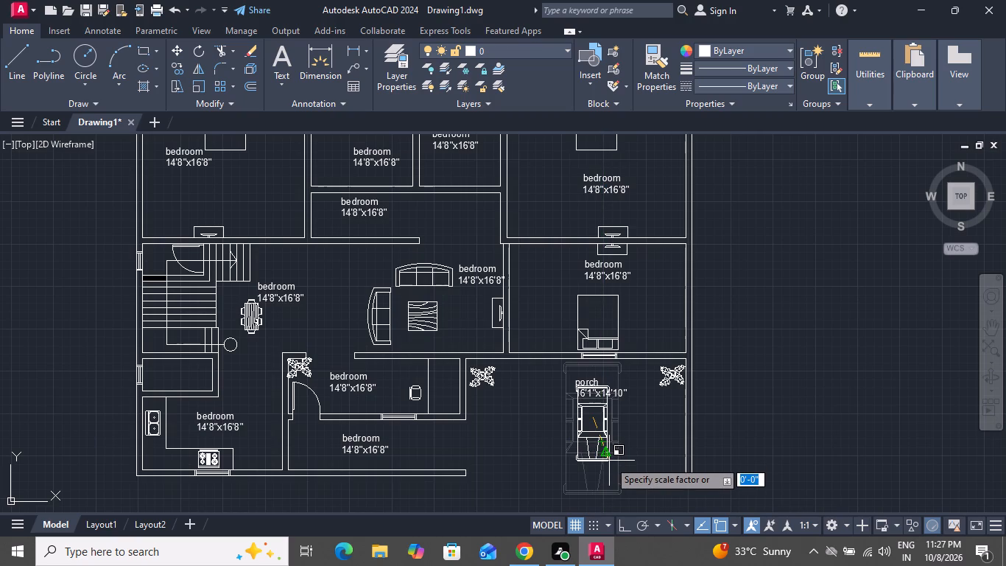
left_click(609, 461)
Move the porch label slightly north so it sits clear of the car, between the car and the window.
scroll(613, 405, "up", 2)
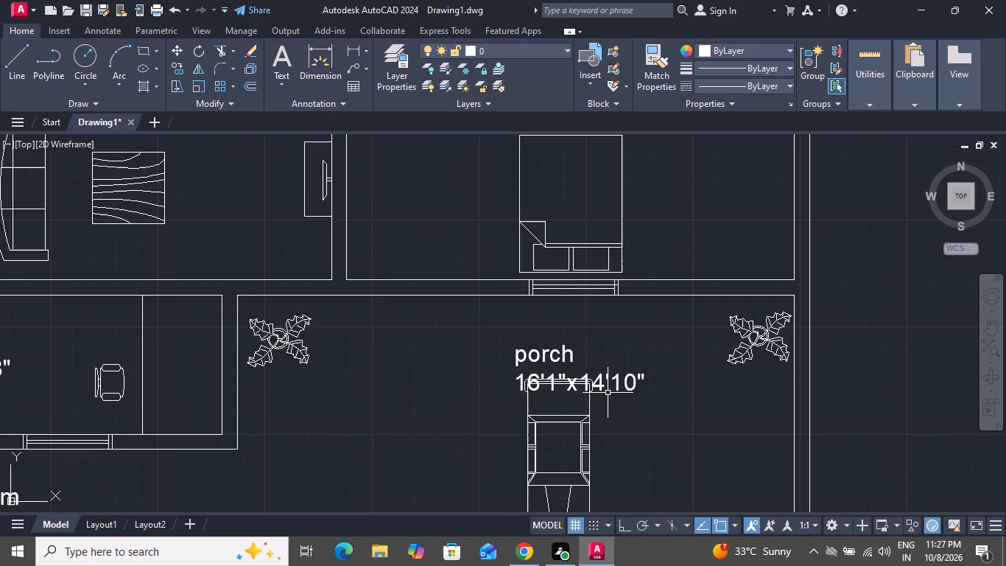
left_click(608, 375)
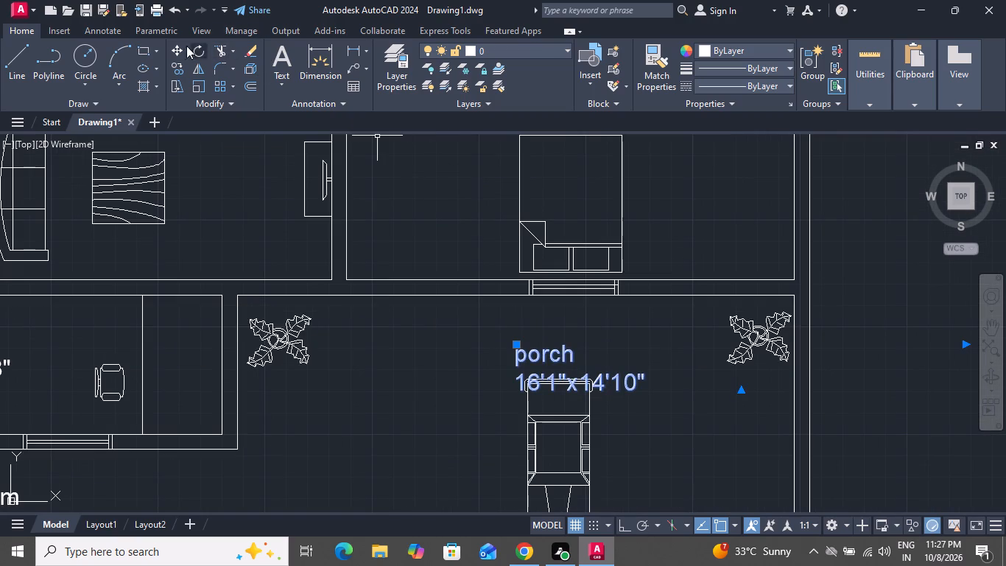
left_click(181, 53)
left_click(519, 362)
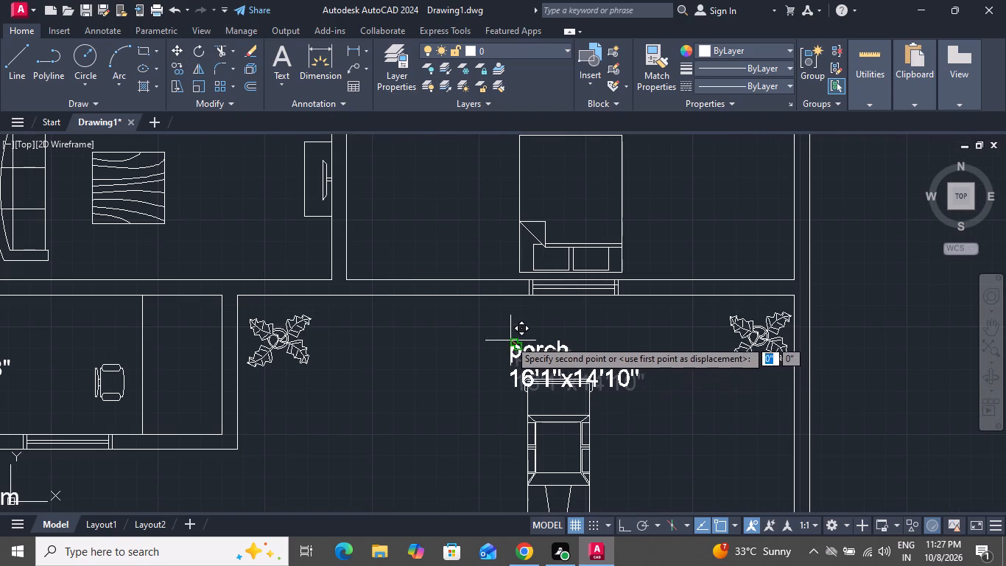
left_click(505, 317)
Change the name line of the label in the open strip south of the desk-chair room to "entry".
scroll(600, 368, "down", 2)
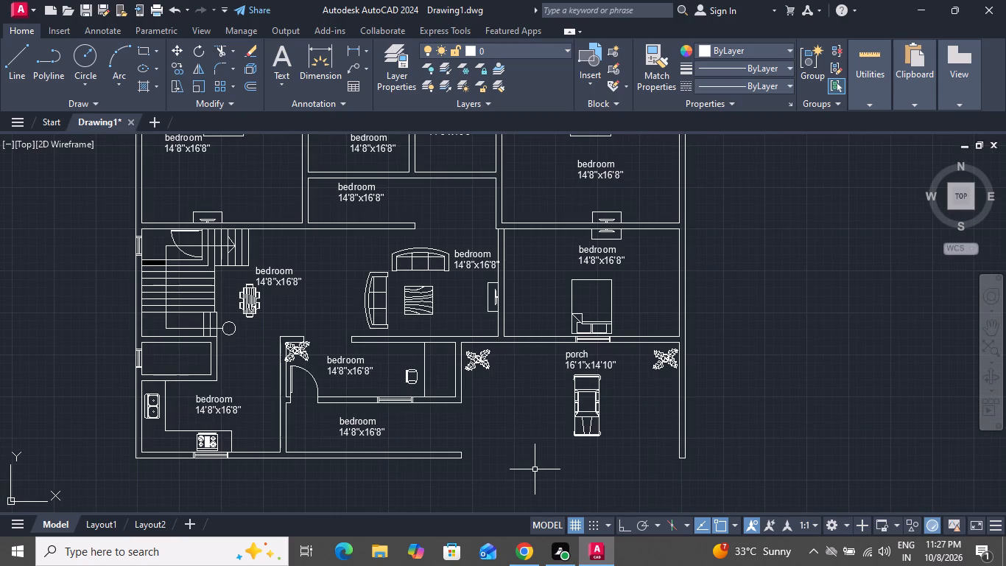
scroll(357, 443, "up", 3)
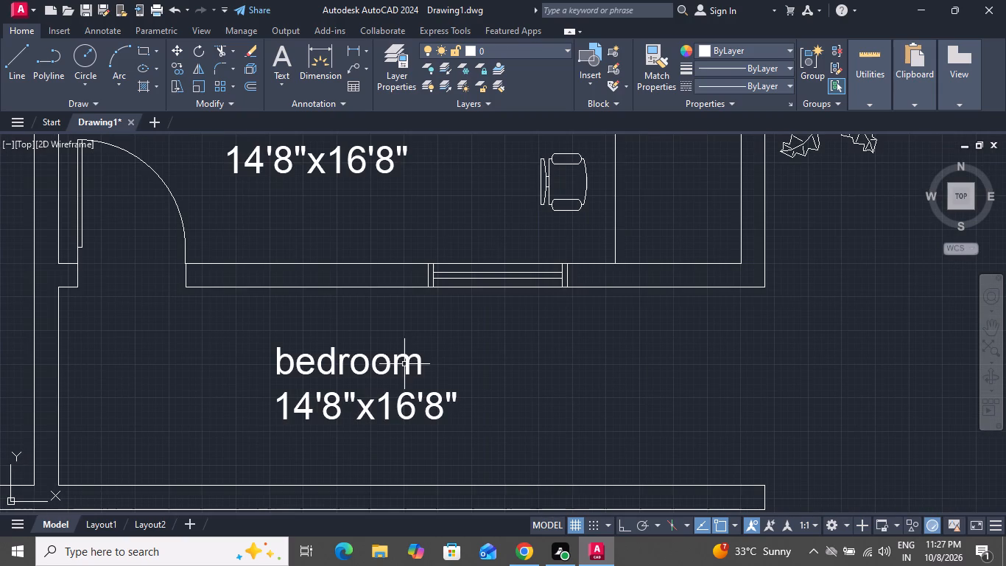
double_click(420, 368)
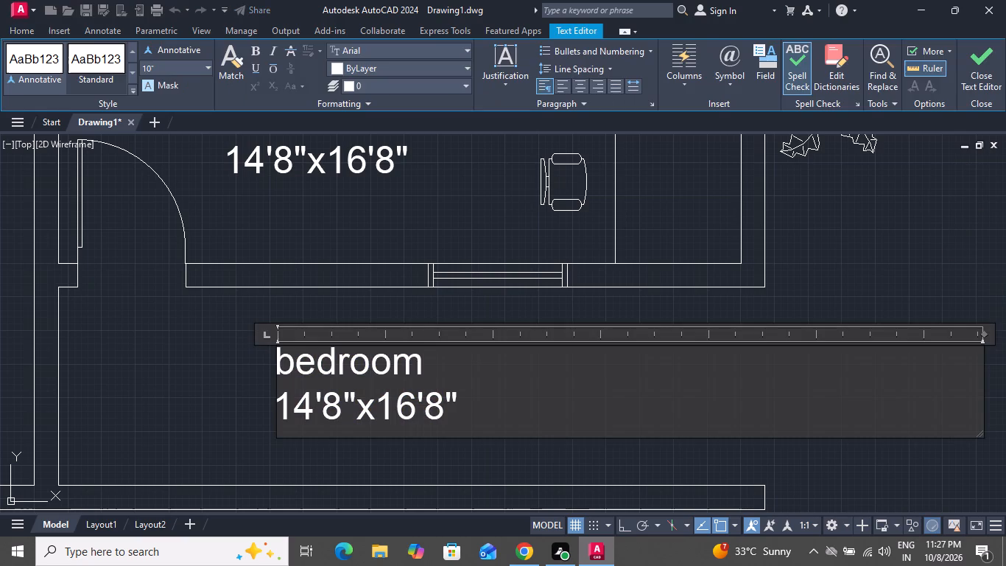
key("BackSpace")
key("BackSpace")
key("BackSpace")
key("BackSpace")
key("BackSpace")
key("BackSpace")
key("BackSpace")
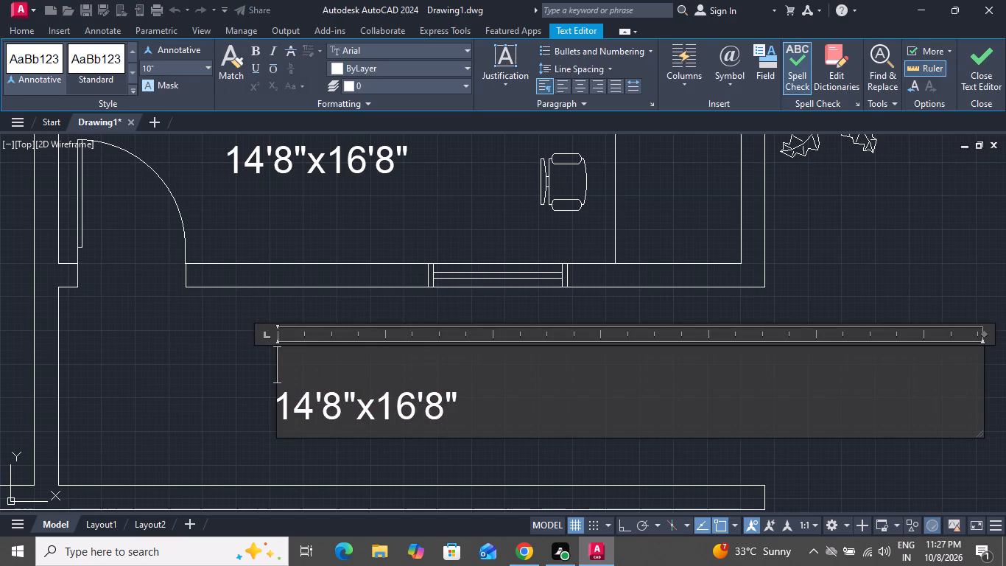
key("e")
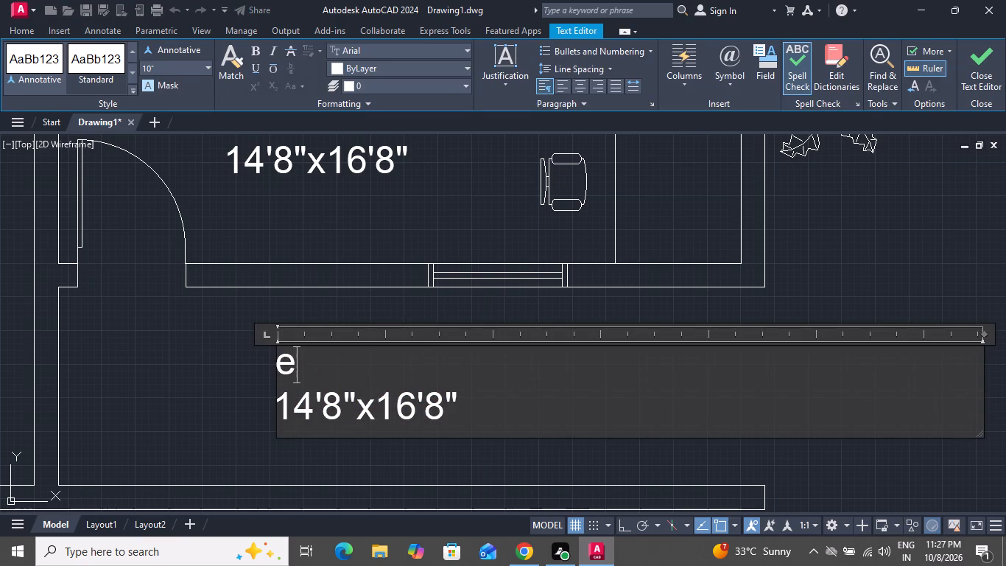
type("ntry")
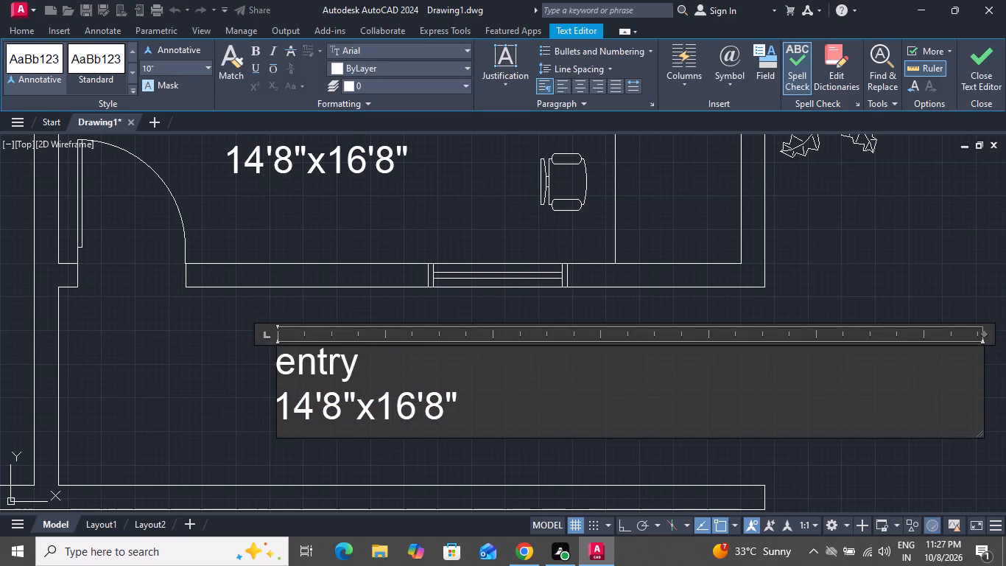
Replace the size line of the entry label with 14'3"x8'2" and finish editing the label.
left_click(479, 424)
key("BackSpace")
key("BackSpace")
key("BackSpace")
key("BackSpace")
key("BackSpace")
key("BackSpace")
key("BackSpace")
key("BackSpace")
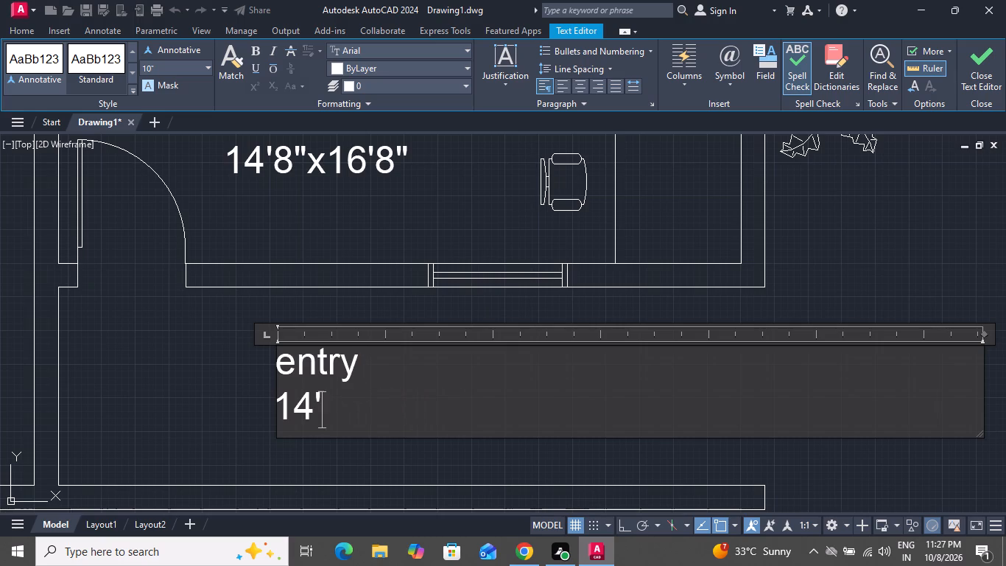
key("BackSpace")
key("BackSpace")
key("BackSpace")
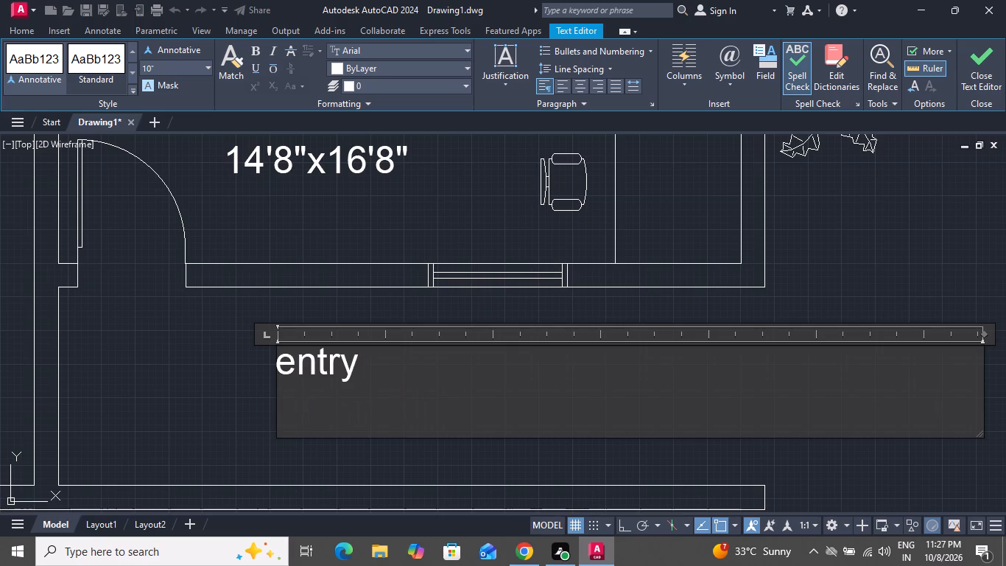
type("14")
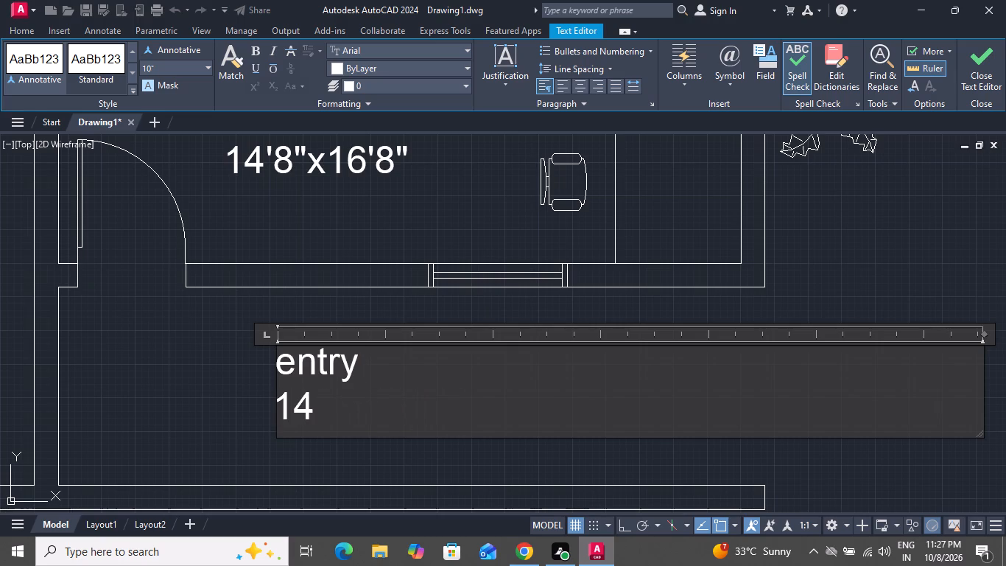
type("'4")
key("BackSpace")
key("3")
type("\"x")
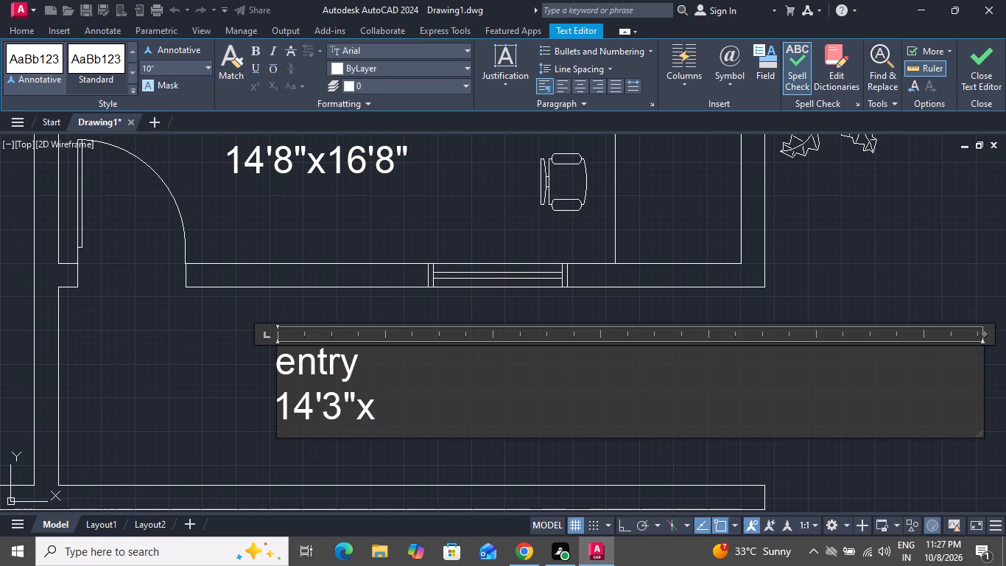
key("8")
type("'2")
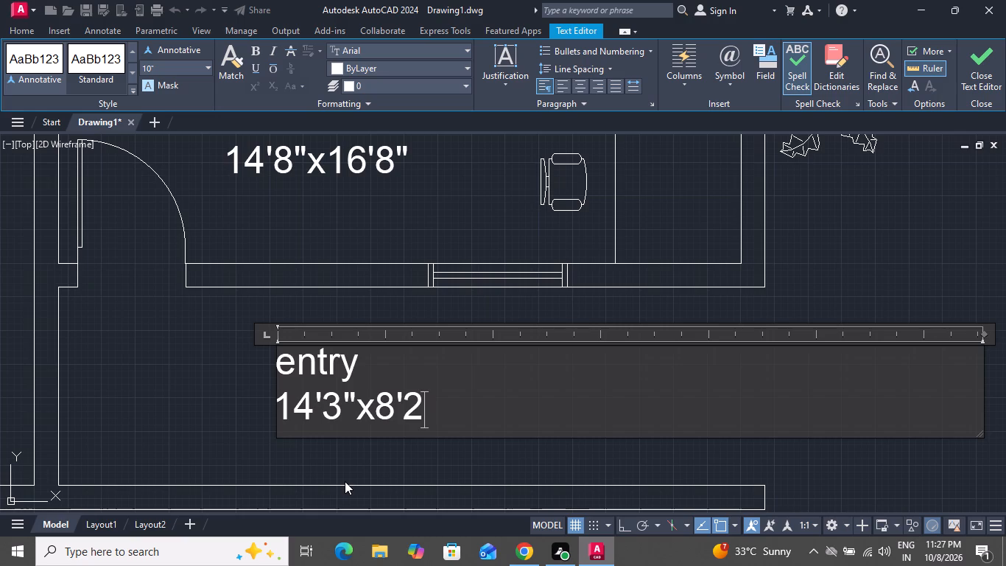
key("shift+quotedbl")
left_click(454, 465)
Change the name line of the label in the desk-chair room north of the entry to "study".
scroll(479, 465, "down", 2)
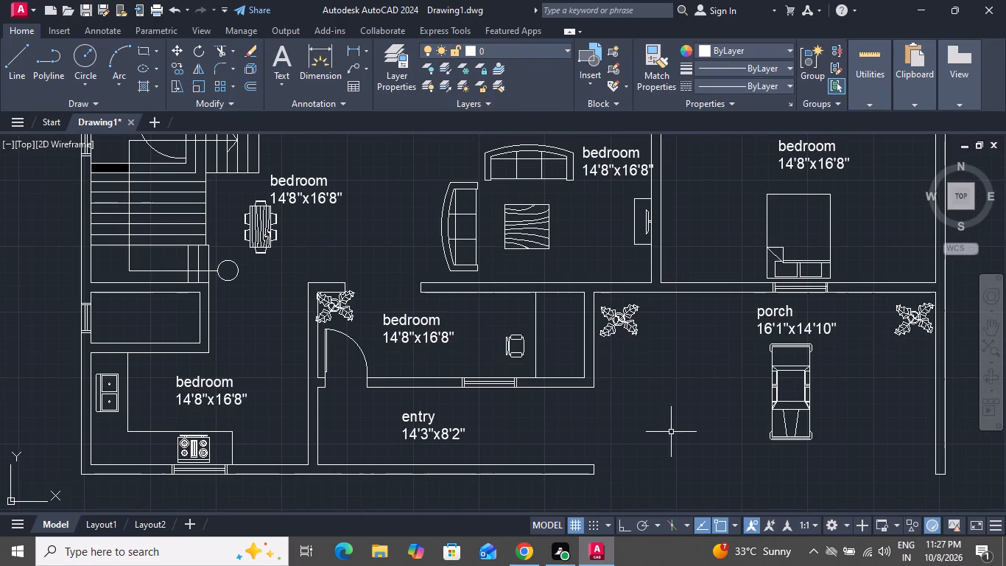
scroll(409, 331, "up", 3)
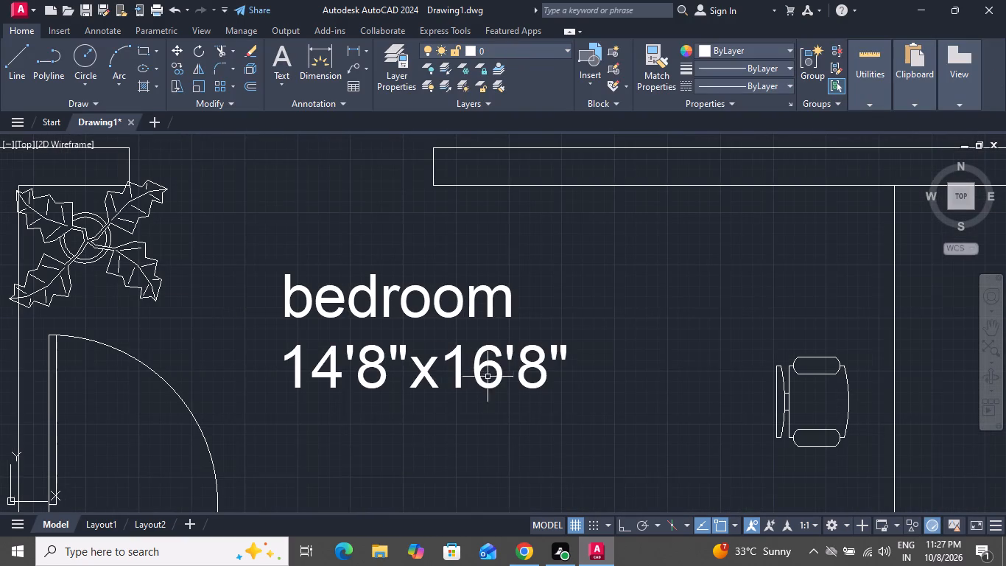
scroll(527, 357, "up", 1)
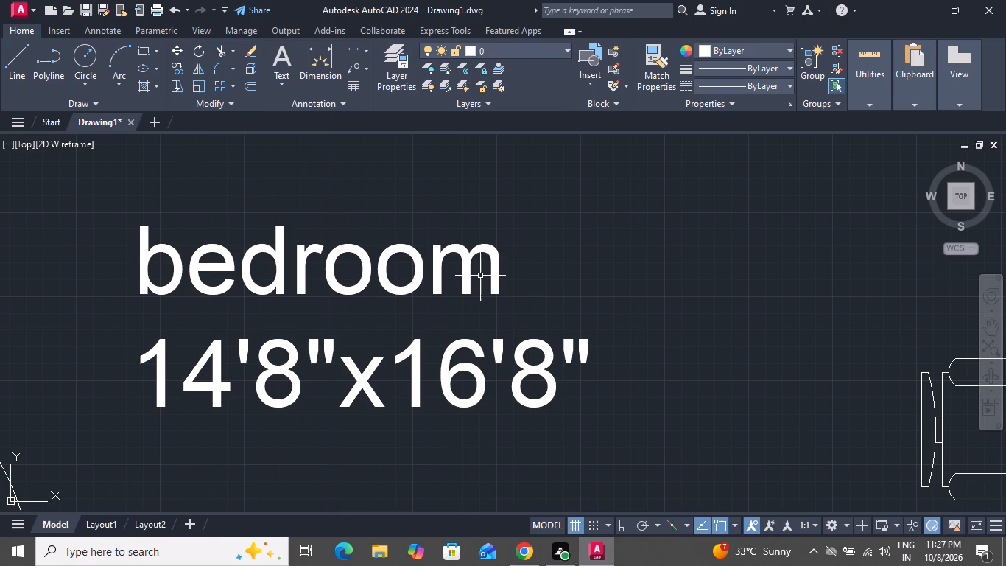
double_click(491, 276)
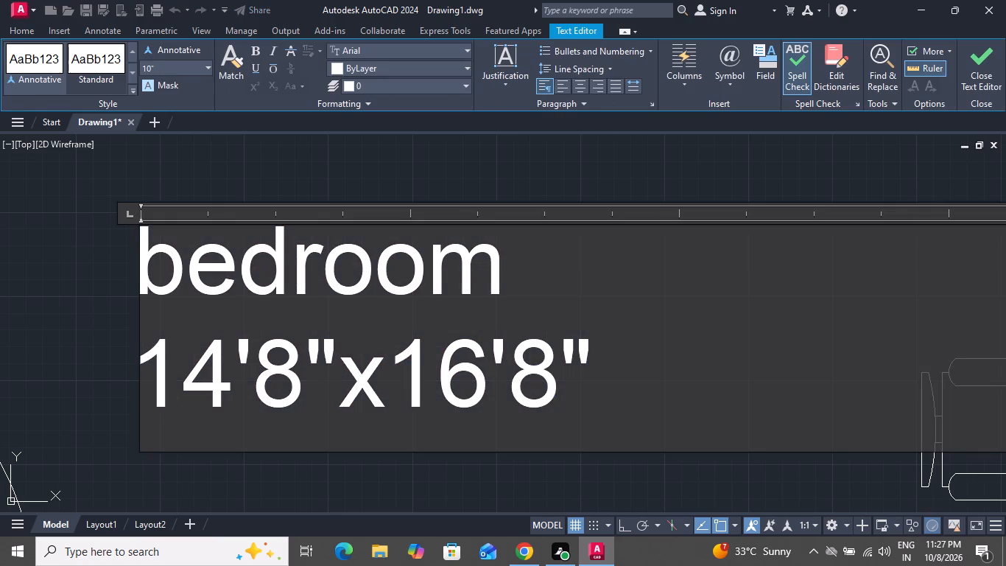
key("BackSpace")
key("BackSpace")
key("BackSpace")
key("BackSpace")
key("BackSpace")
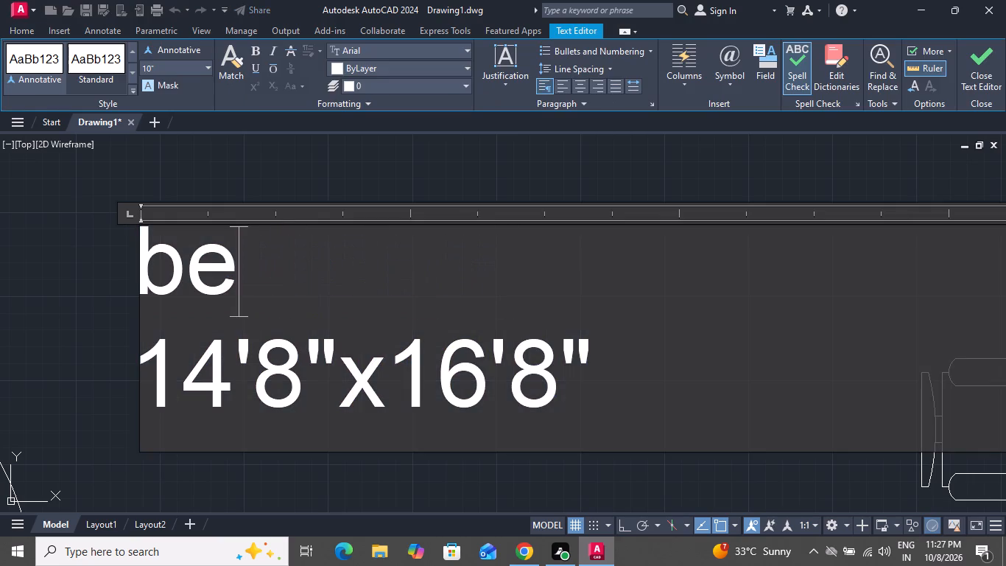
key("BackSpace")
key("BackSpace")
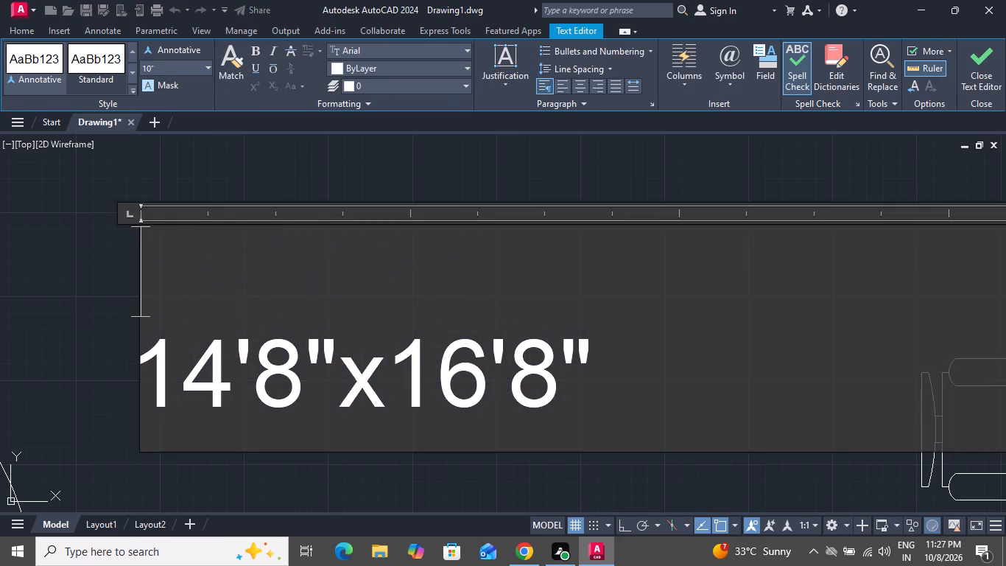
type("study")
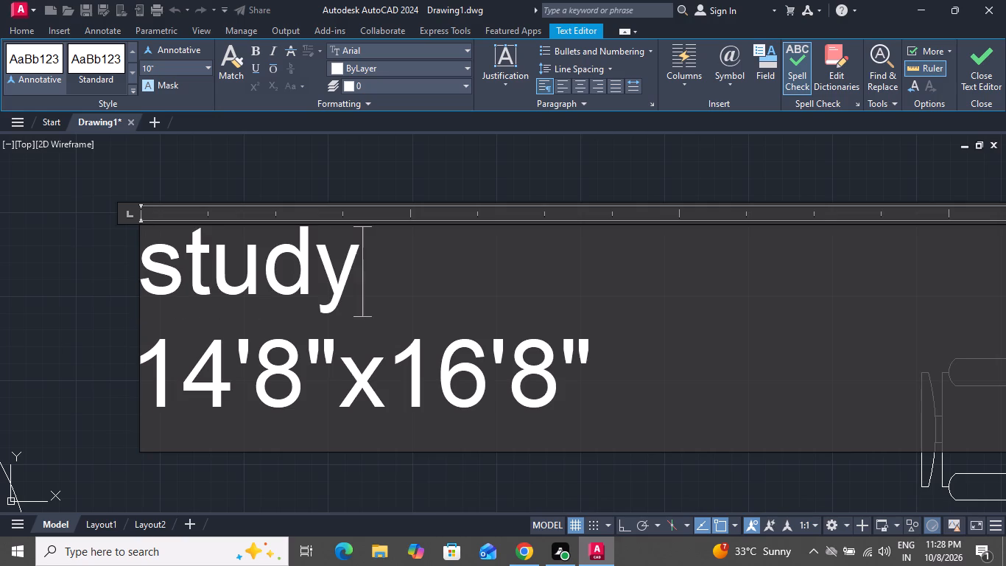
Replace the size line of the study label with 3'6"x3'5" and finish editing the label.
left_click(641, 366)
key("BackSpace")
key("BackSpace")
key("BackSpace")
key("BackSpace")
key("BackSpace")
key("BackSpace")
key("BackSpace")
key("BackSpace")
key("BackSpace")
key("BackSpace")
key("BackSpace")
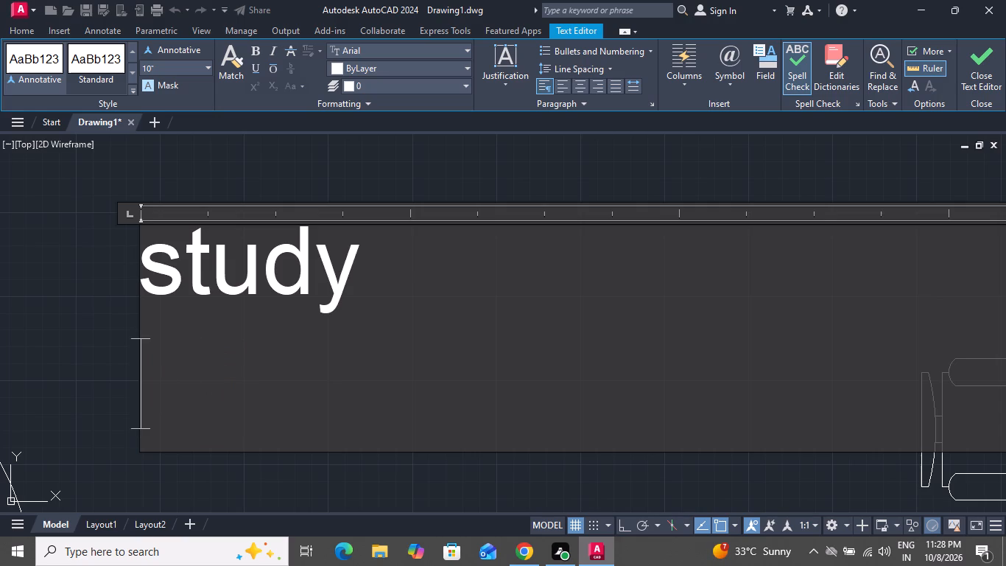
type("3'")
type("6\"x")
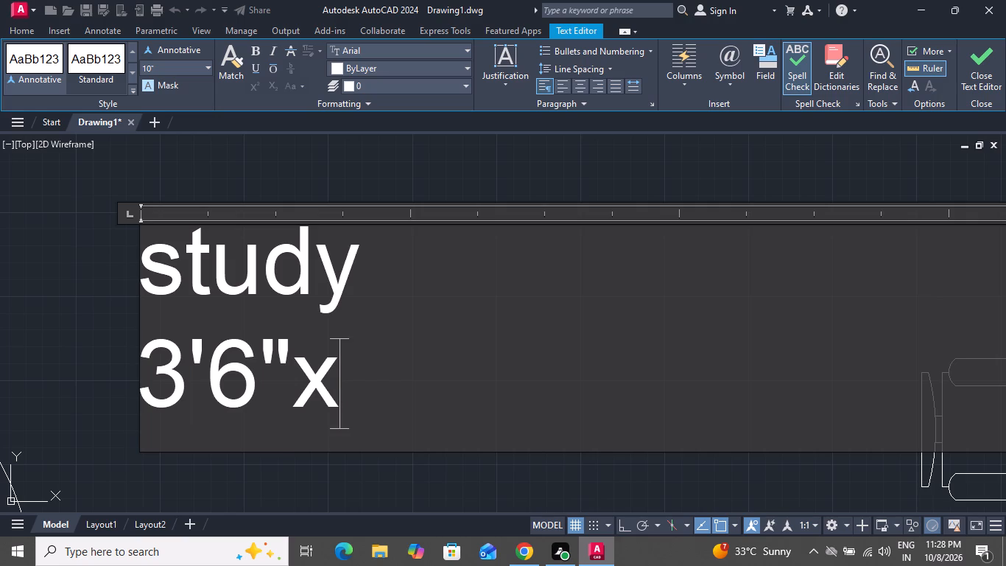
type("3'")
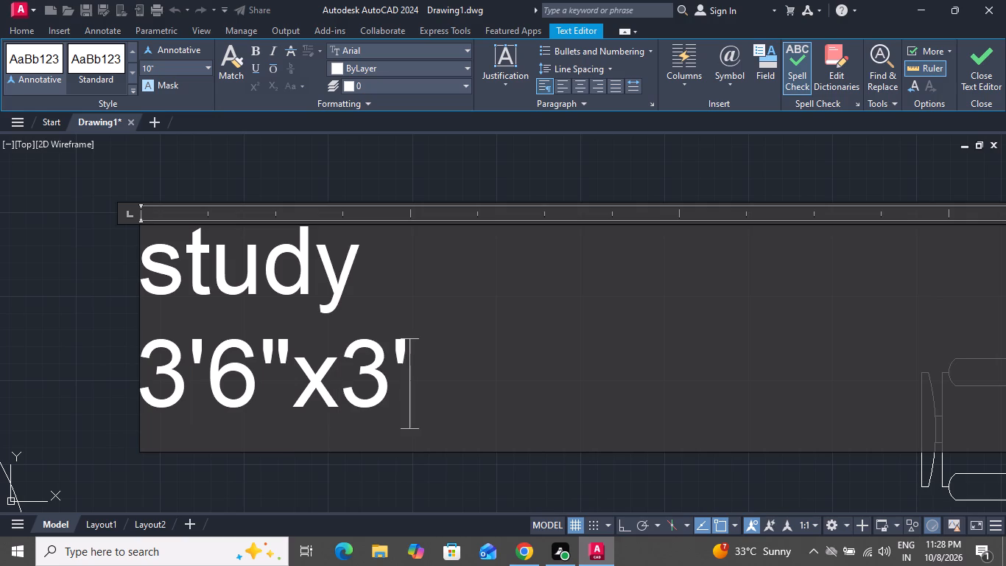
type("5\"")
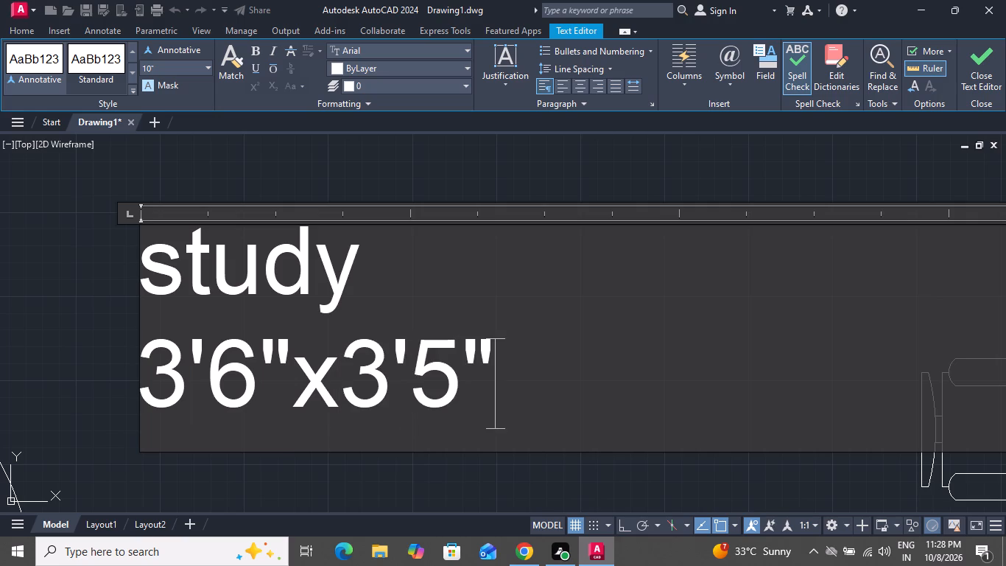
left_click(670, 485)
Change the name line of the label in the room with the sink and stove to "kitchen".
scroll(666, 445, "down", 1)
scroll(665, 440, "up", 1)
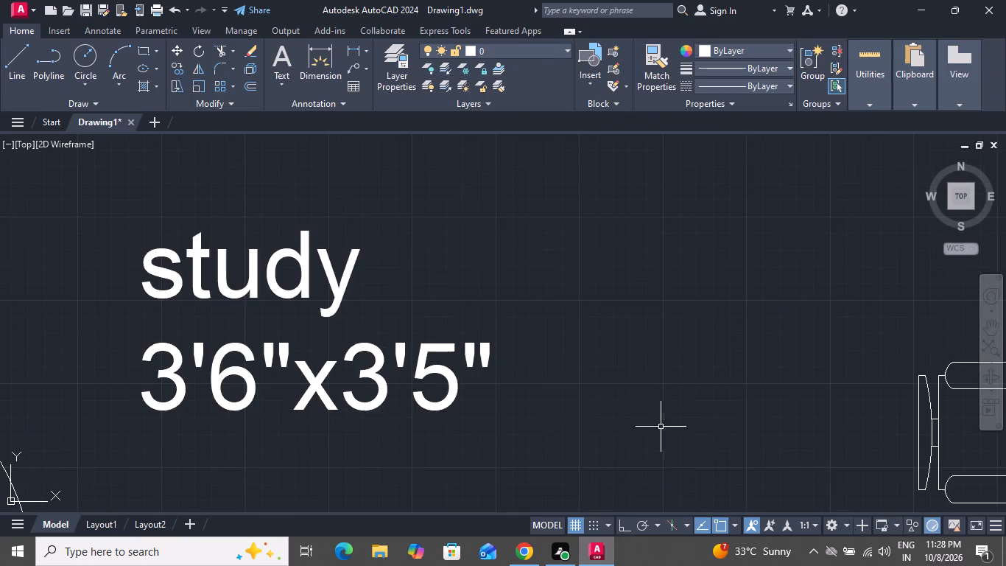
scroll(657, 410, "down", 2)
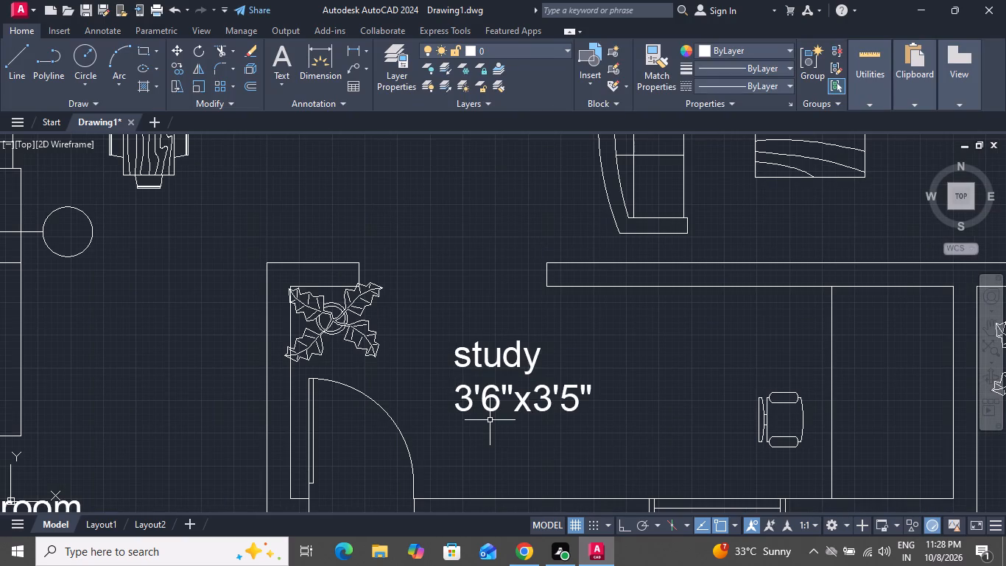
scroll(490, 416, "down", 2)
middle_click_drag(350, 382, 351, 306)
scroll(352, 299, "down", 2)
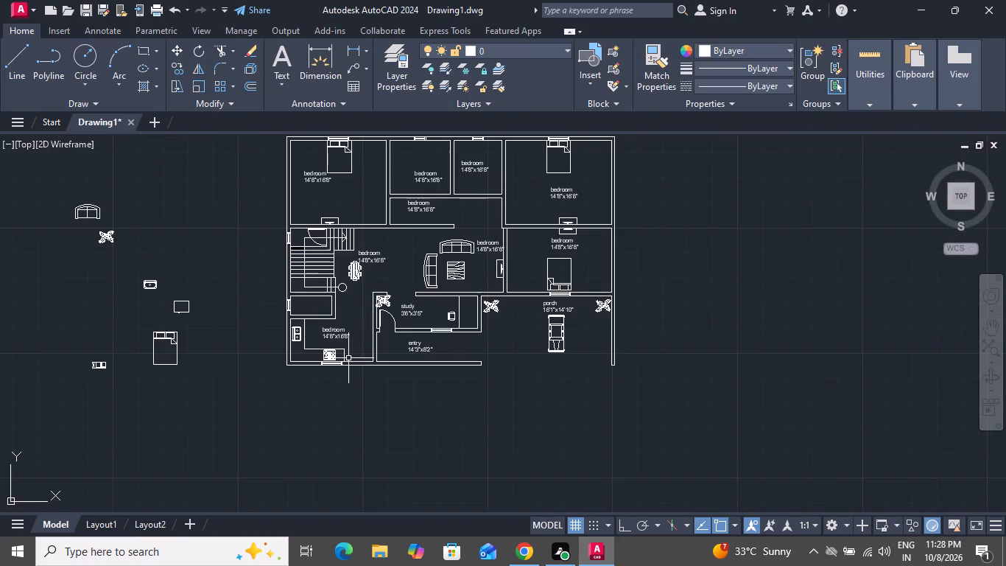
scroll(343, 341, "up", 2)
scroll(317, 337, "down", 1)
scroll(317, 337, "up", 2)
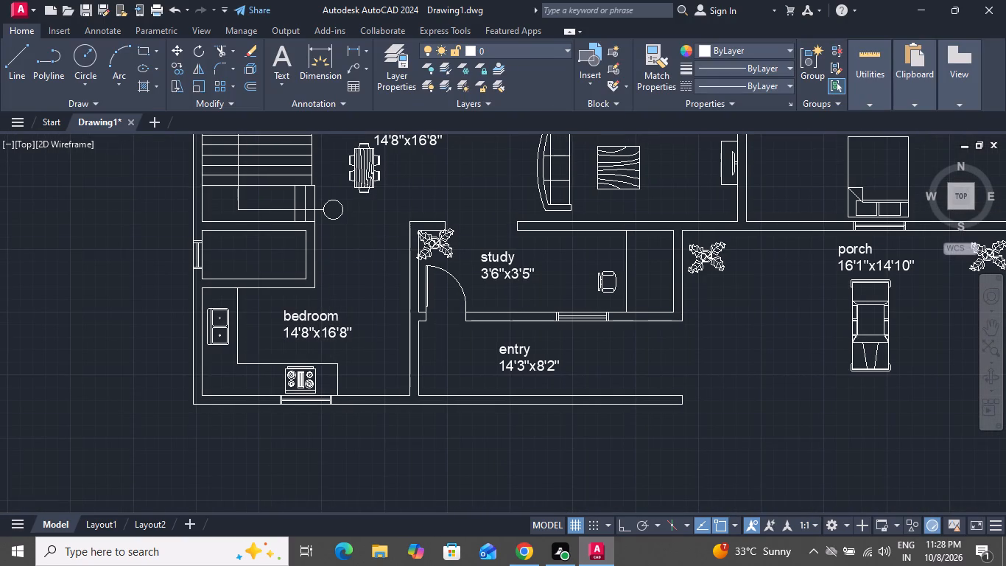
scroll(307, 320, "up", 1)
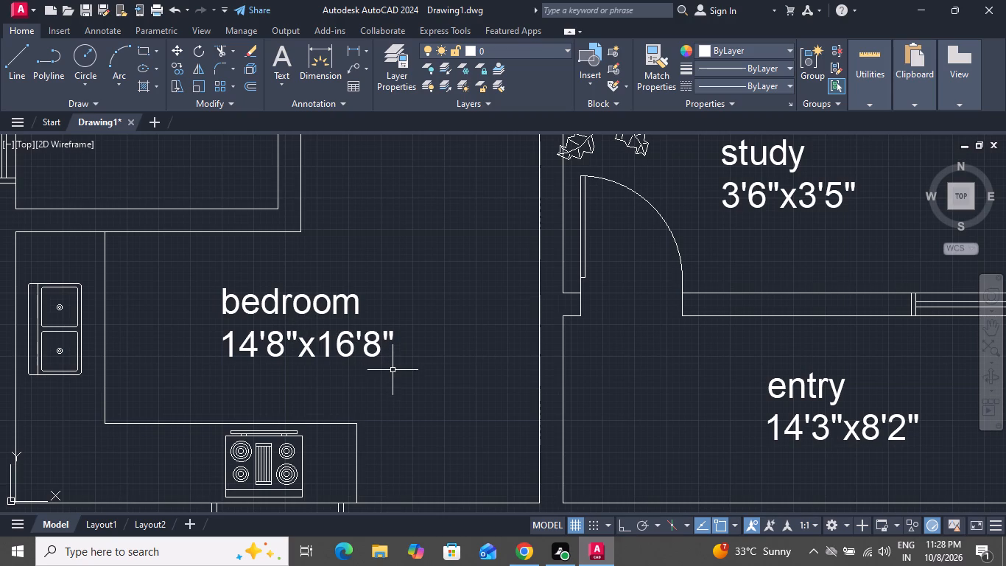
scroll(429, 366, "down", 1)
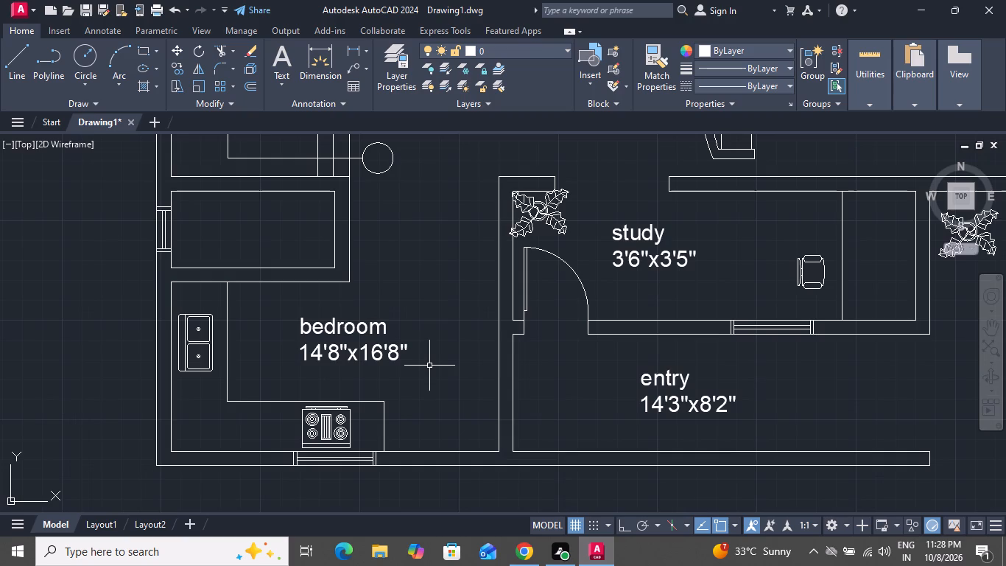
scroll(387, 329, "up", 2)
left_click(386, 325)
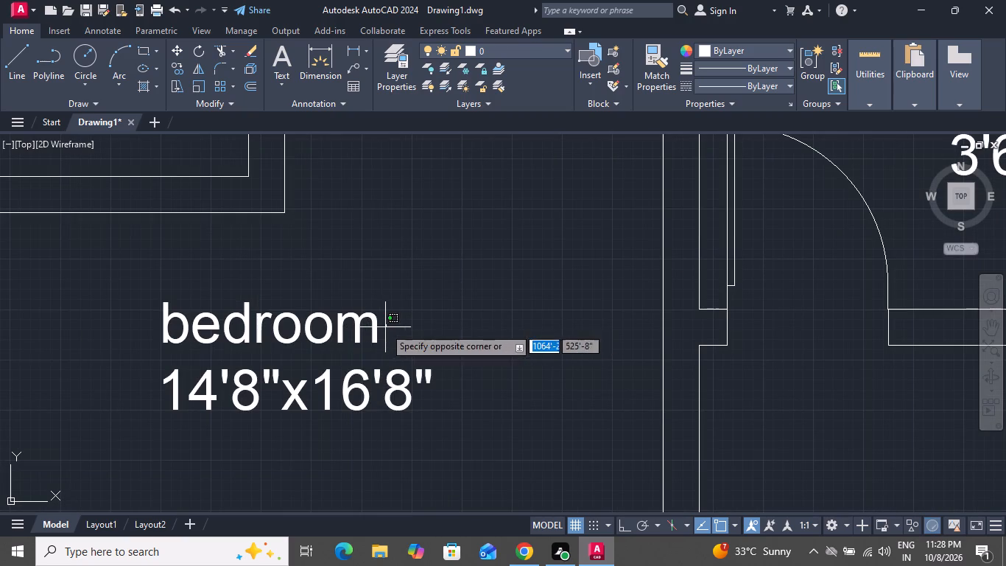
double_click(373, 329)
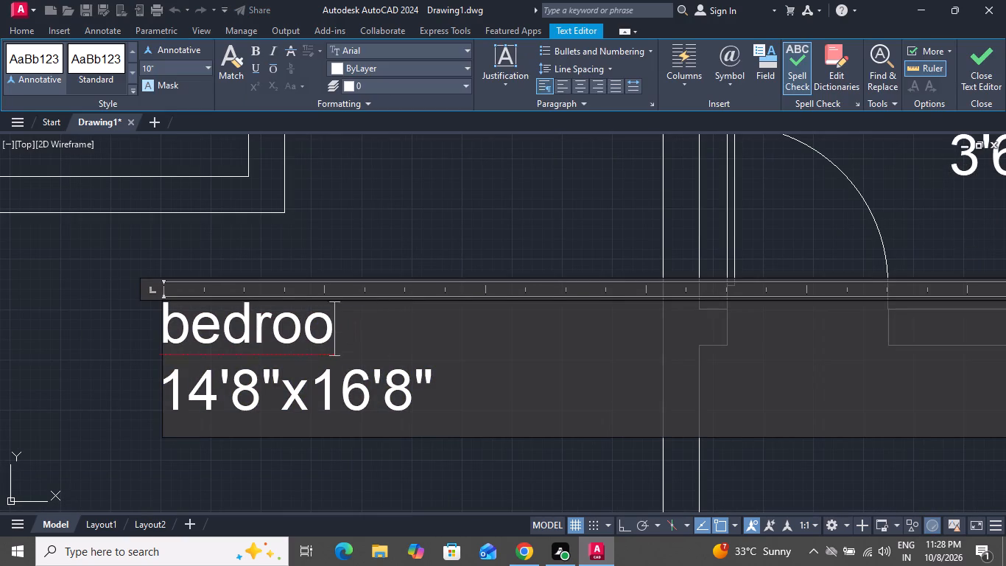
key("BackSpace")
key("BackSpace")
key("BackSpace")
key("BackSpace")
key("BackSpace")
key("BackSpace")
key("BackSpace")
key("BackSpace")
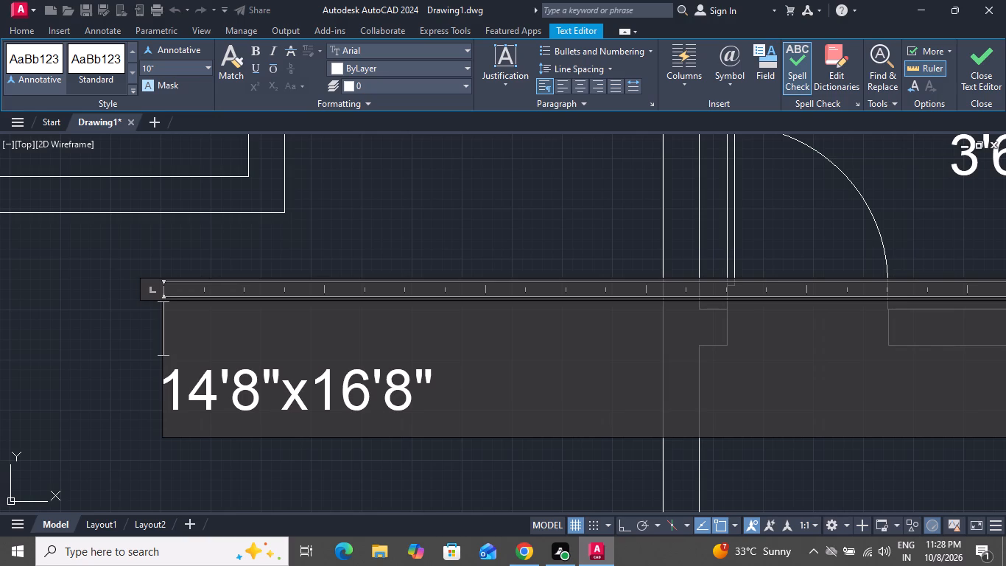
type("kitchen")
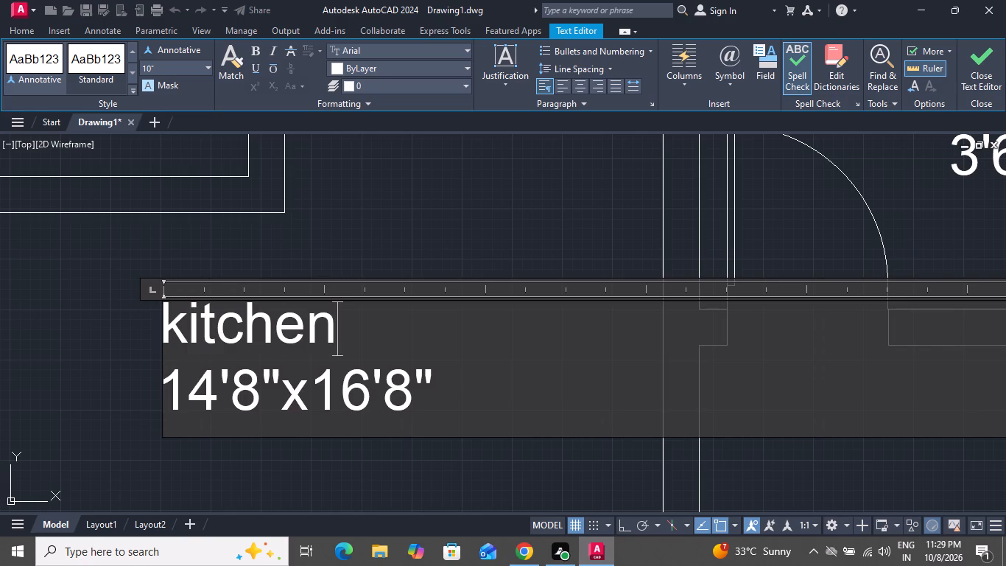
Replace the size line of the kitchen label with 12'6"x11'6" and finish editing the label.
left_click(445, 408)
key("BackSpace")
key("BackSpace")
key("BackSpace")
key("BackSpace")
key("BackSpace")
key("BackSpace")
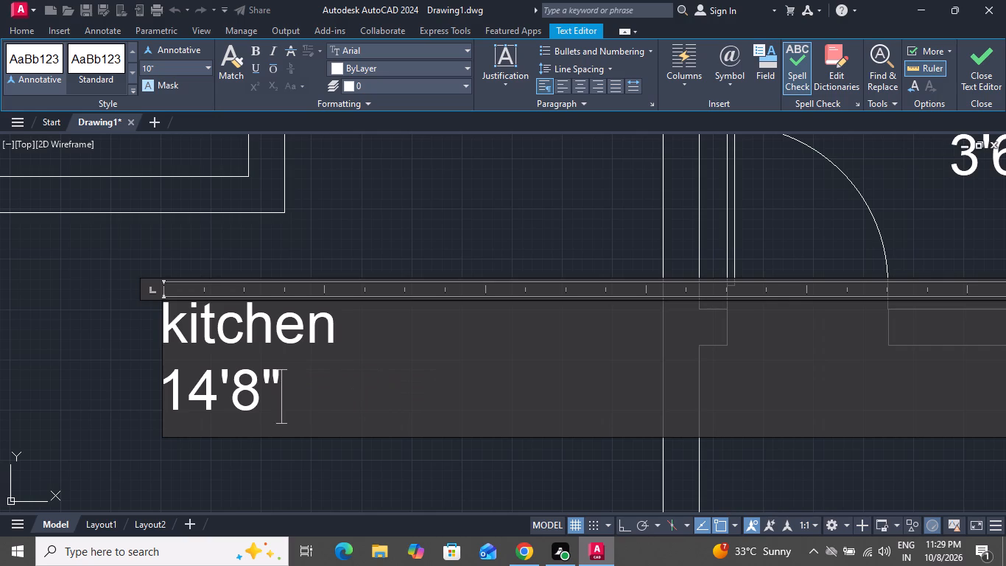
key("BackSpace")
key("BackSpace")
key("BackSpace")
key("BackSpace")
key("BackSpace")
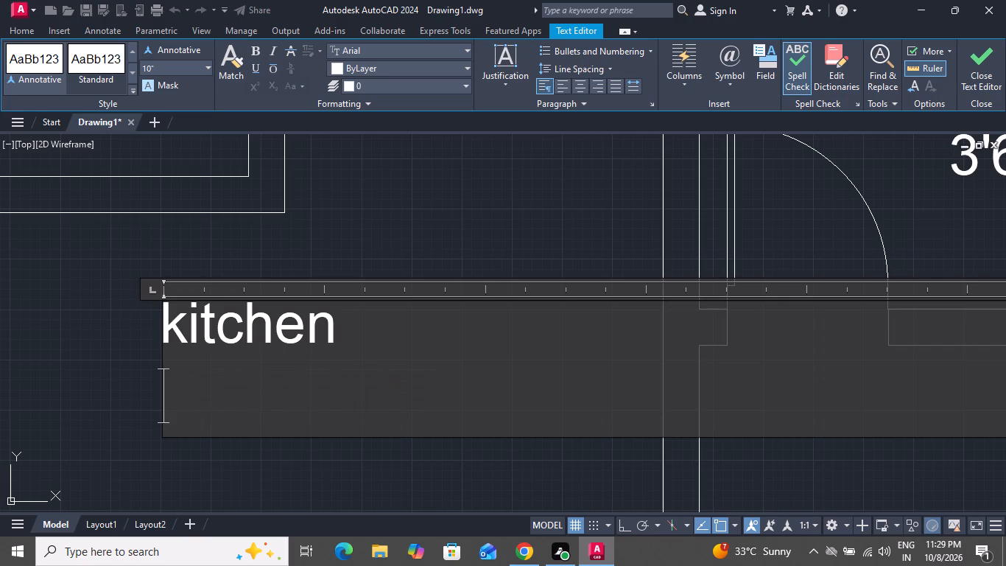
type("12'")
type("6\"")
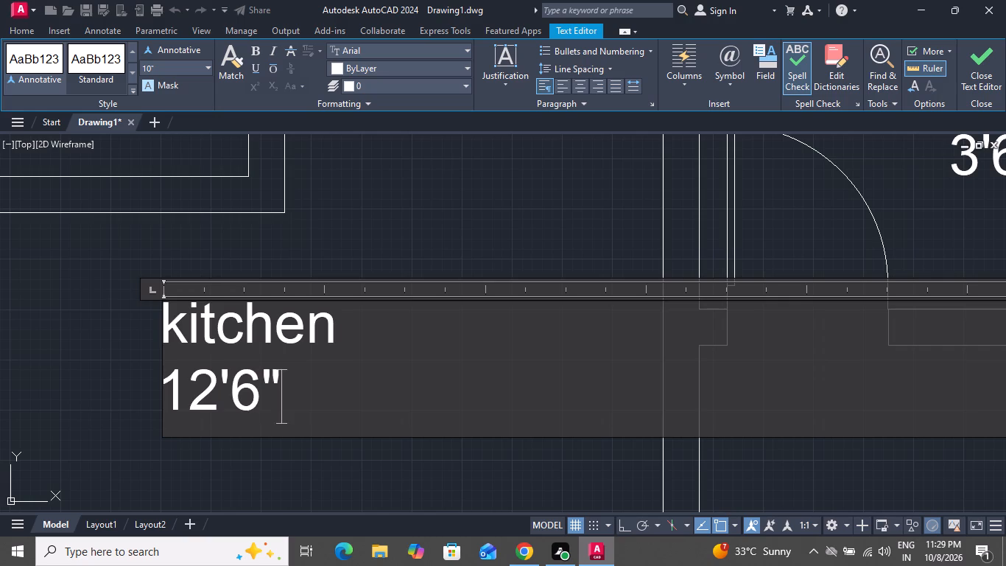
key("x")
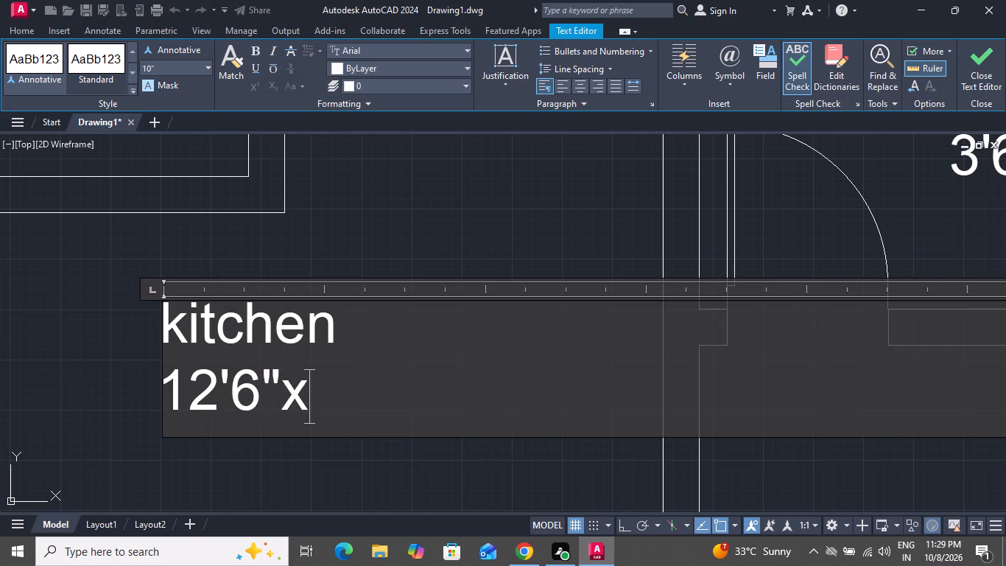
type("11'")
key("6")
key("shift+quotedbl")
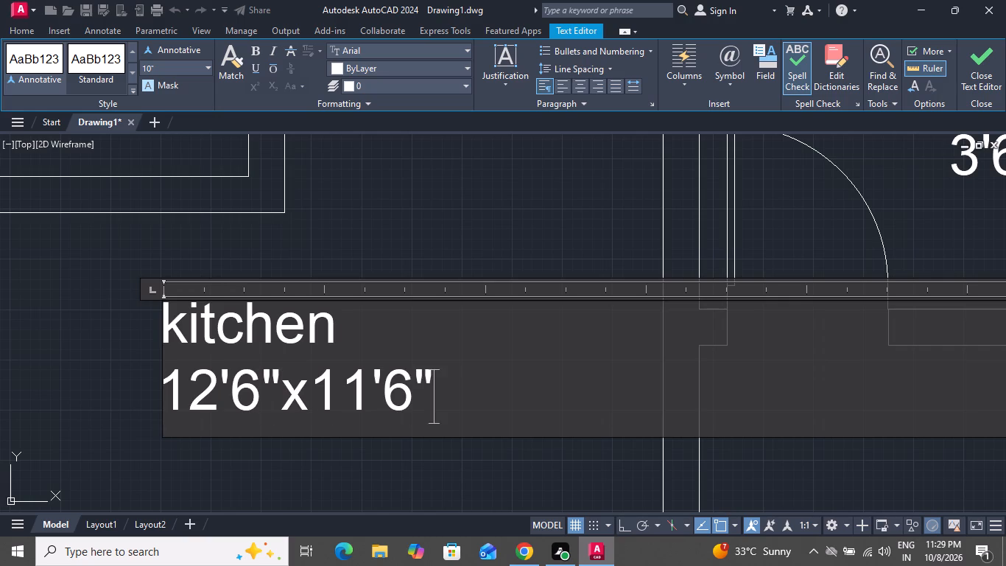
left_click(365, 475)
Rotate the refrigerator block lying west of the floor plan by 180° about its upper-left corner, with Ortho on.
scroll(367, 457, "down", 1)
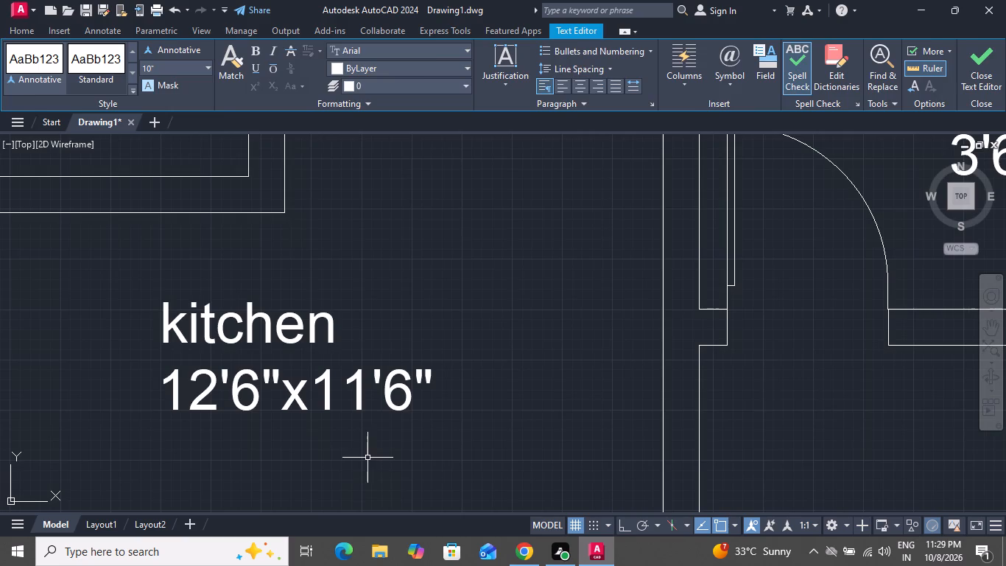
scroll(368, 436, "down", 3)
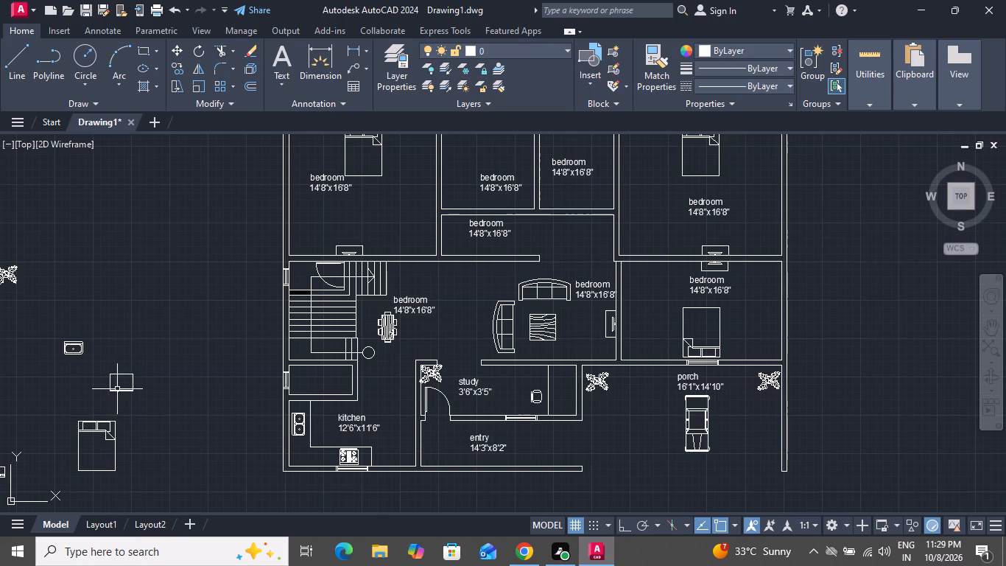
left_click(142, 357)
left_click(87, 405)
left_click(200, 50)
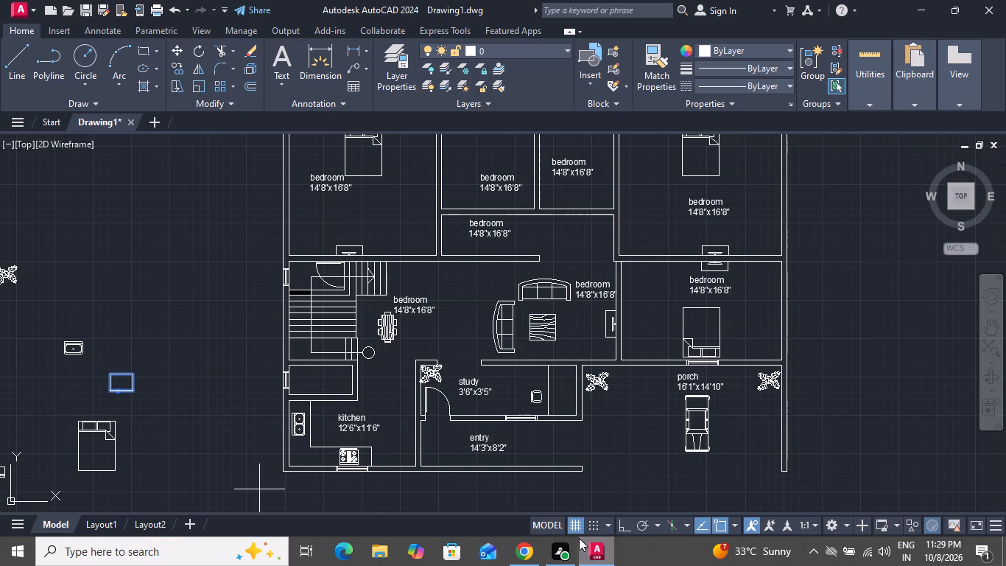
left_click(628, 522)
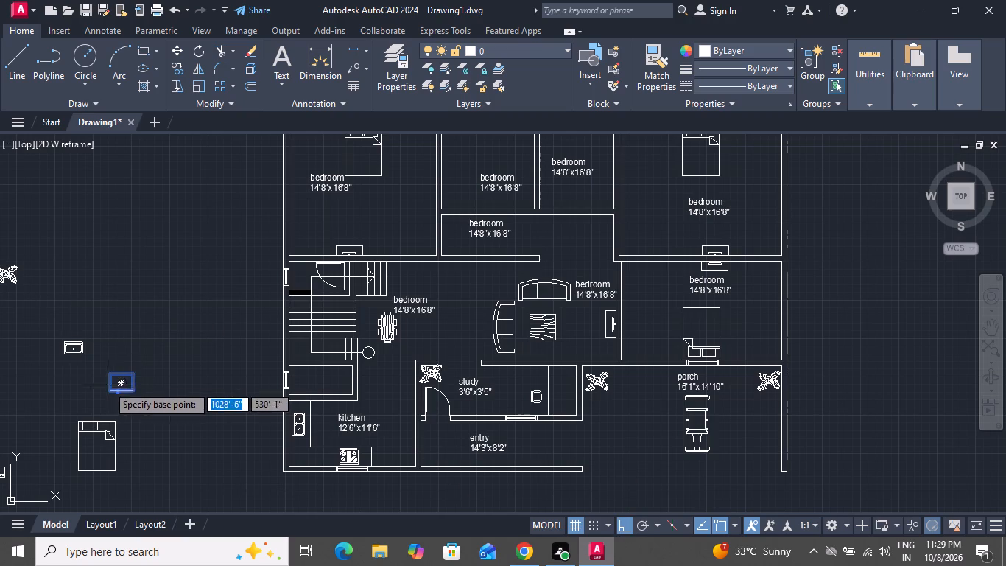
left_click(110, 377)
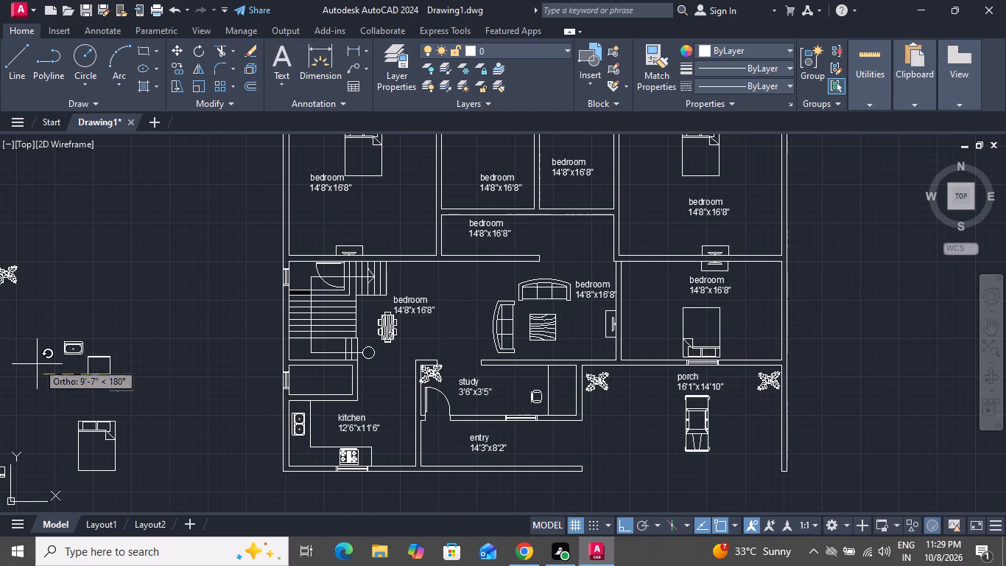
left_click(35, 375)
Move the refrigerator block by its lower-right corner onto the kitchen's south wall, between the stove counter and the east wall, with Ortho off.
scroll(107, 353, "up", 1)
left_click(117, 353)
left_click(74, 395)
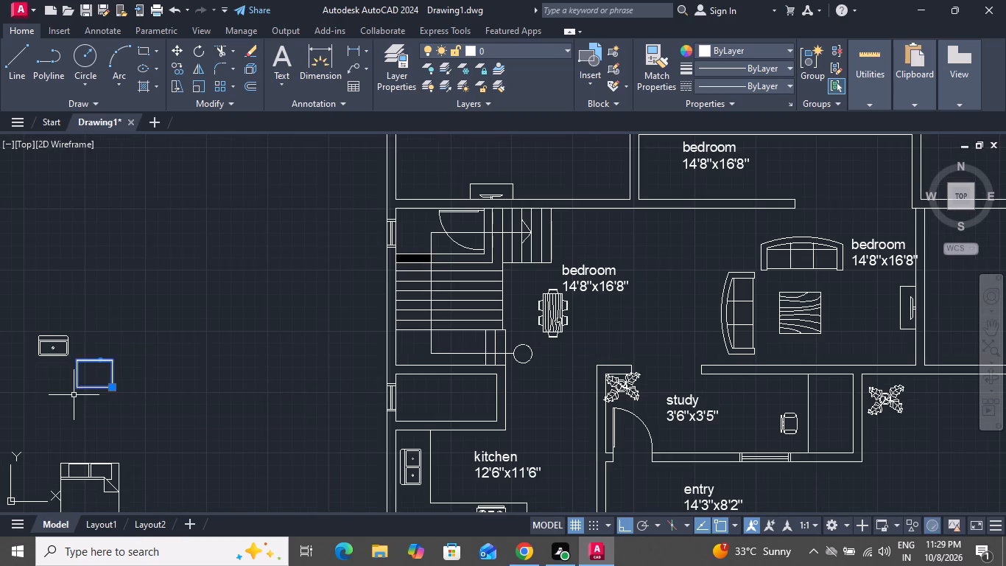
left_click(173, 53)
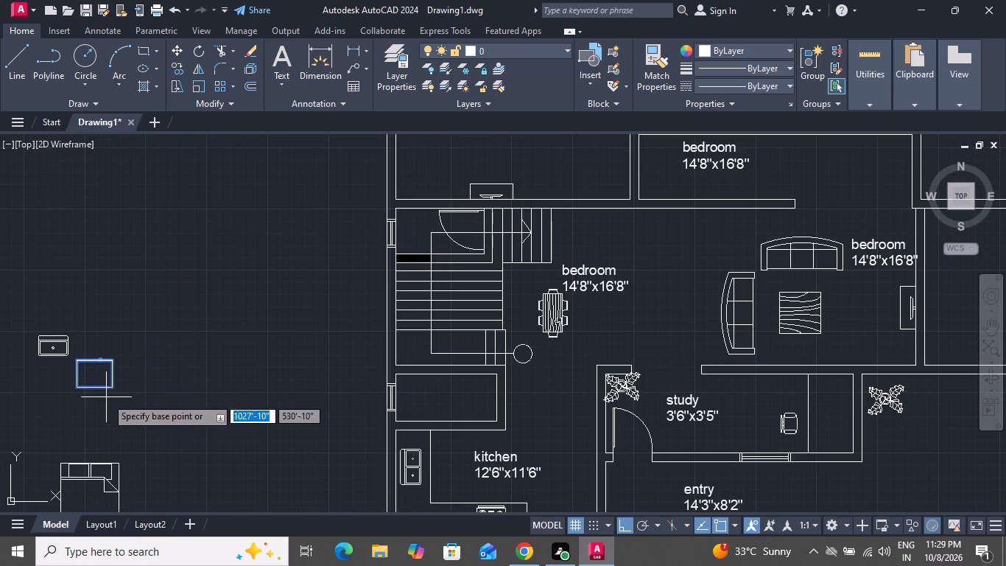
left_click(116, 386)
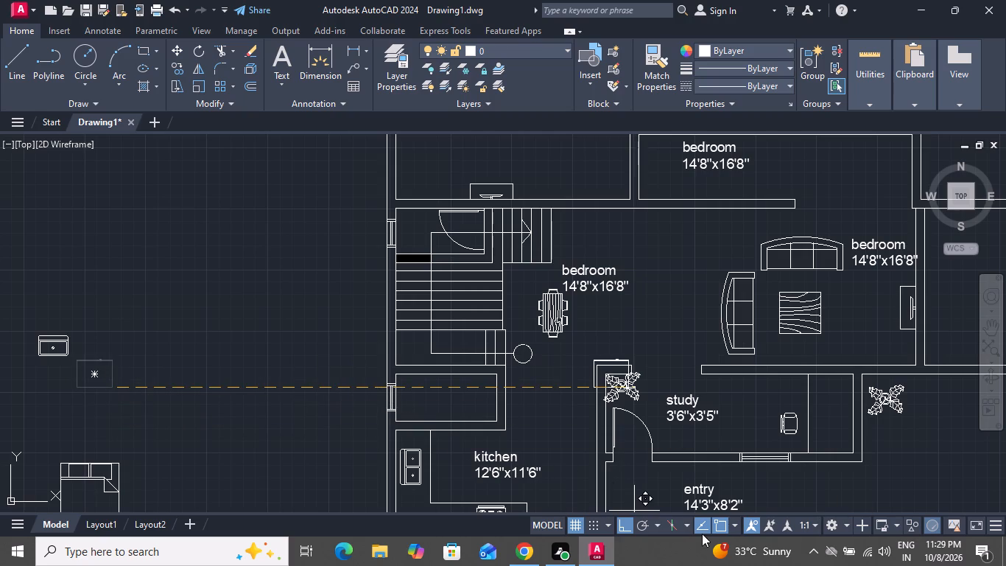
left_click(630, 525)
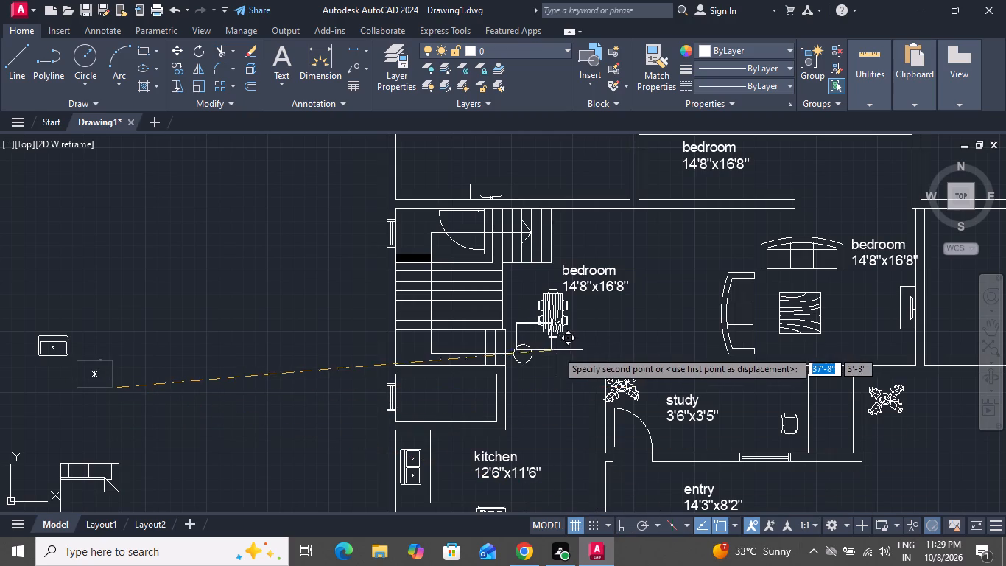
scroll(587, 317, "down", 1)
scroll(572, 444, "up", 2)
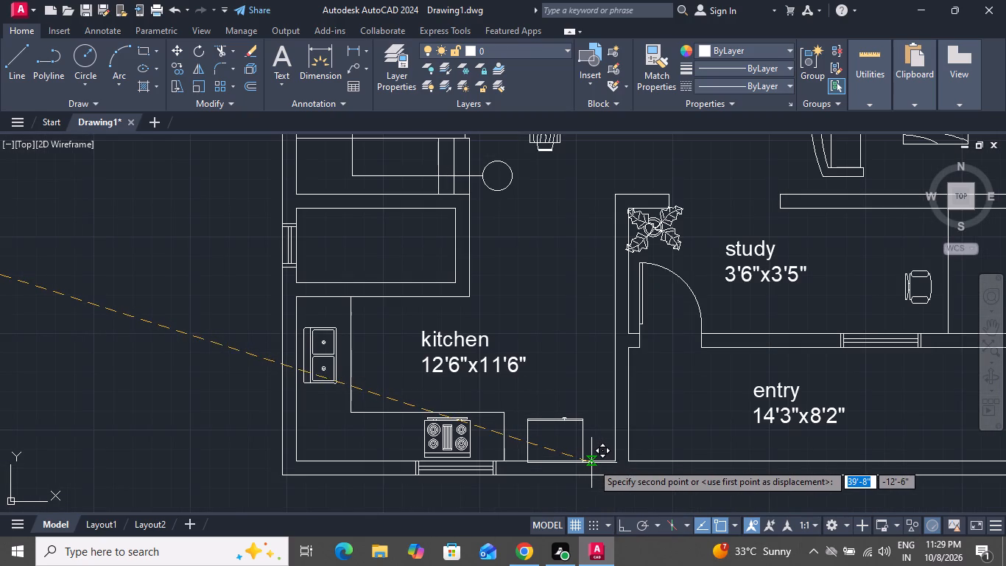
scroll(596, 460, "up", 2)
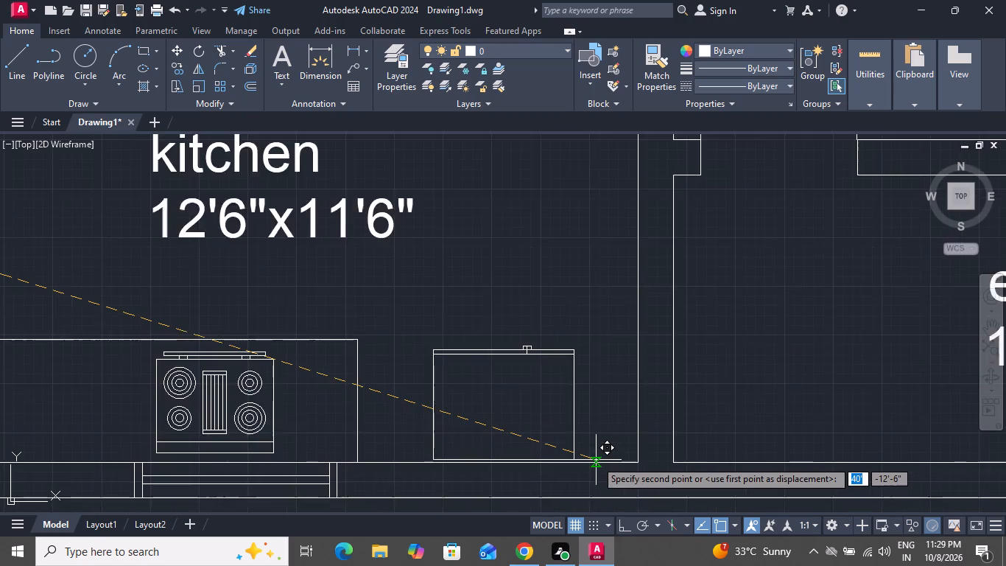
scroll(596, 460, "up", 2)
left_click(601, 465)
Open the Blocks collection of Kitchens.dwg in DesignCenter.
scroll(636, 384, "down", 2)
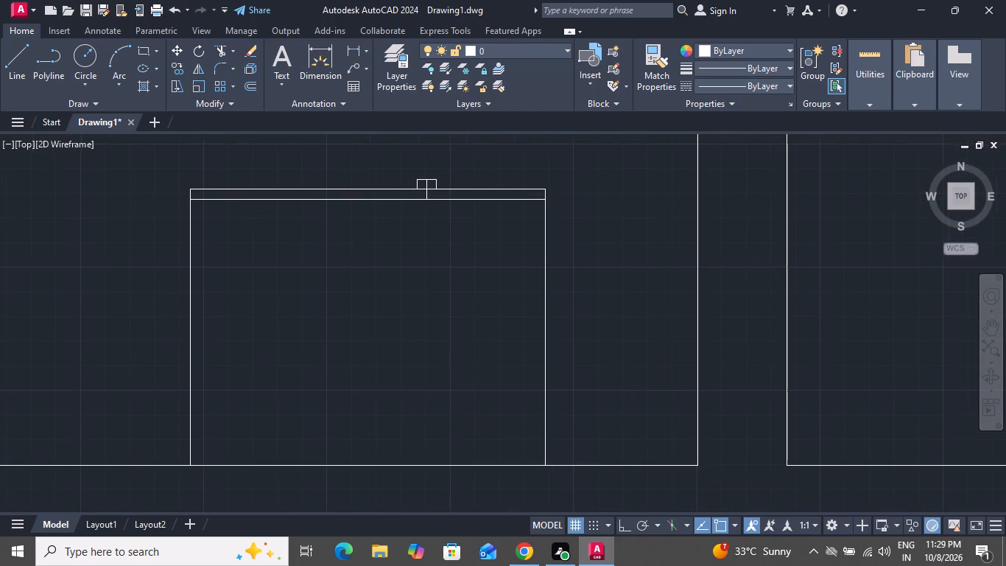
scroll(636, 397, "down", 2)
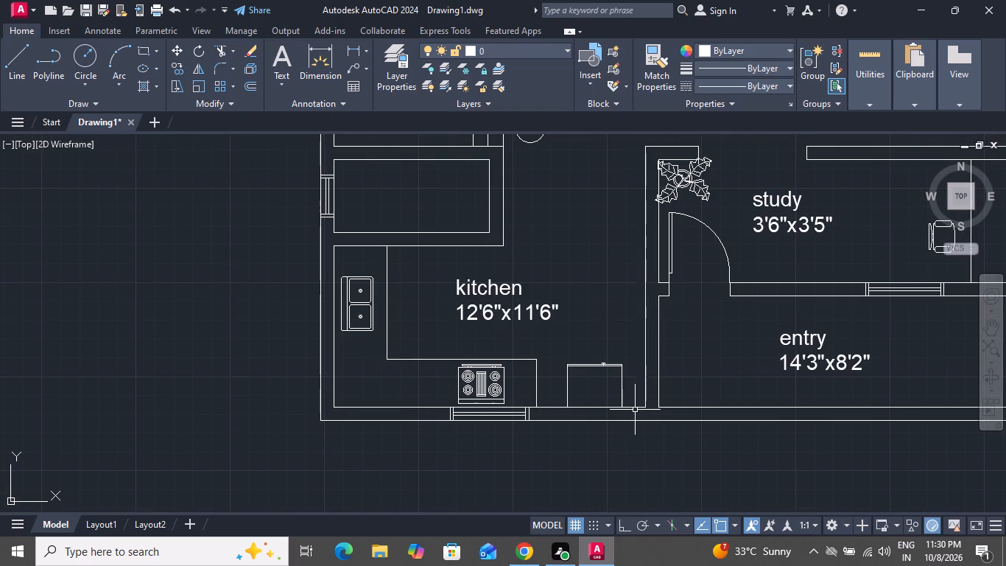
scroll(635, 409, "down", 1)
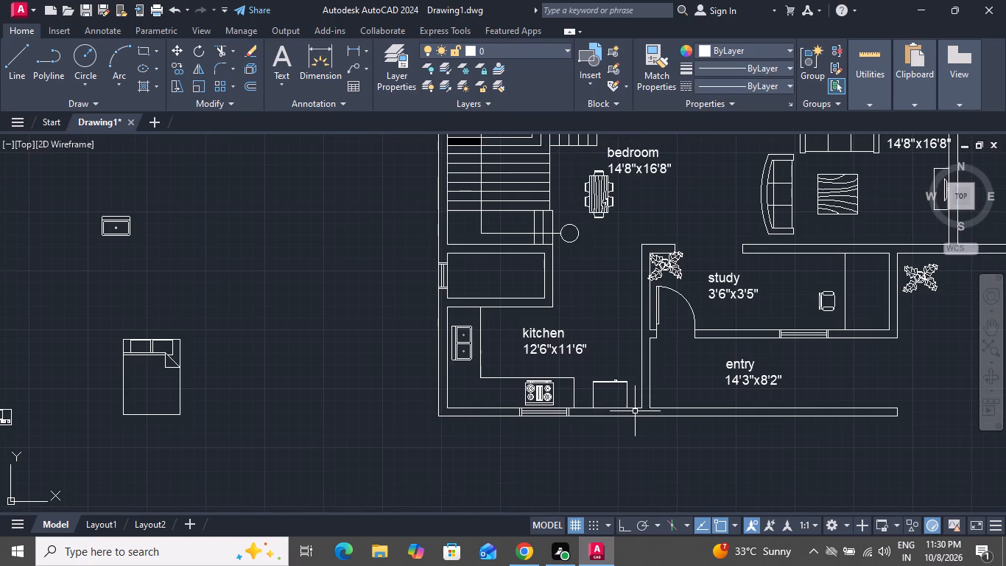
scroll(639, 418, "down", 2)
middle_click_drag(733, 370, 502, 383)
type("dc")
key("space")
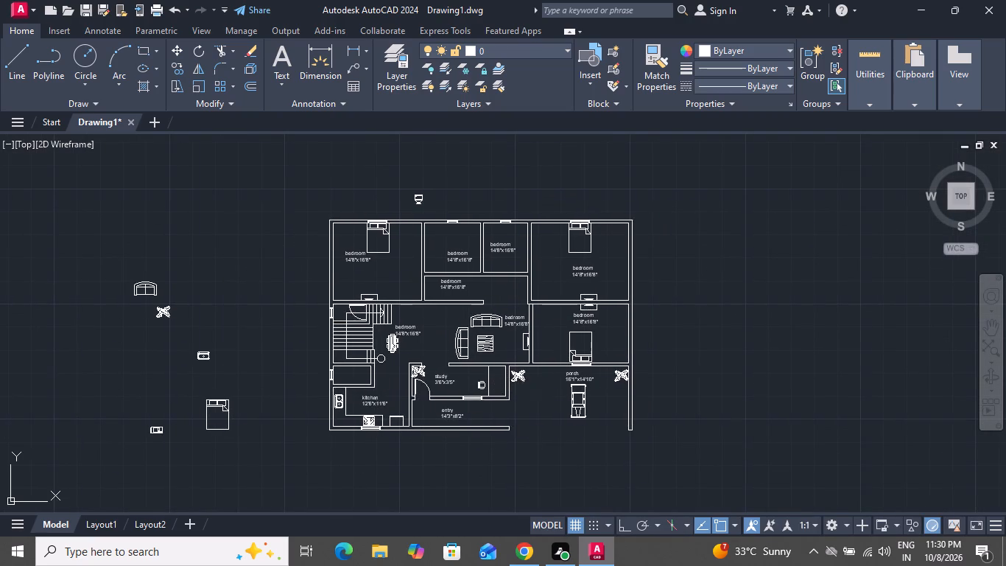
scroll(701, 187, "down", 3)
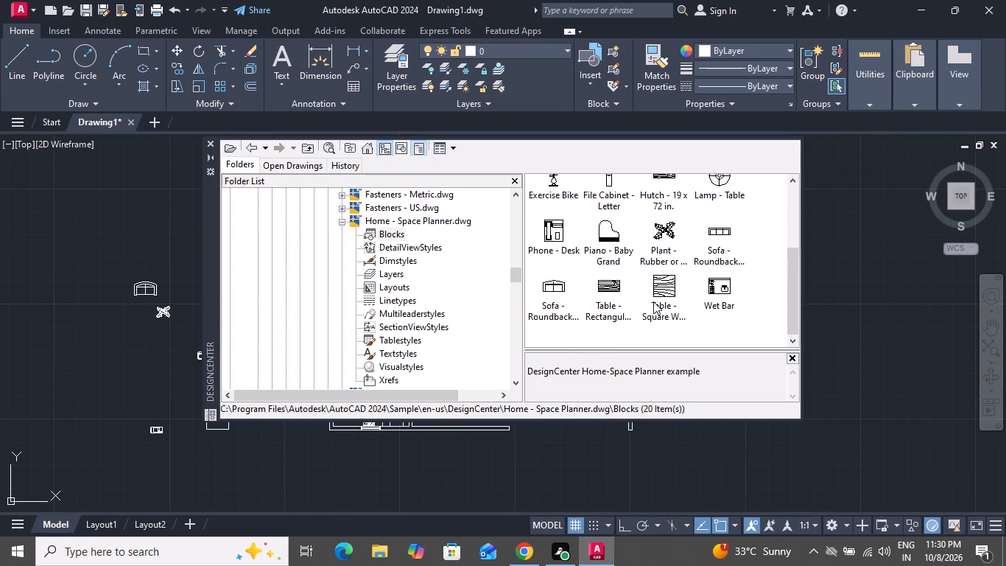
scroll(668, 302, "up", 2)
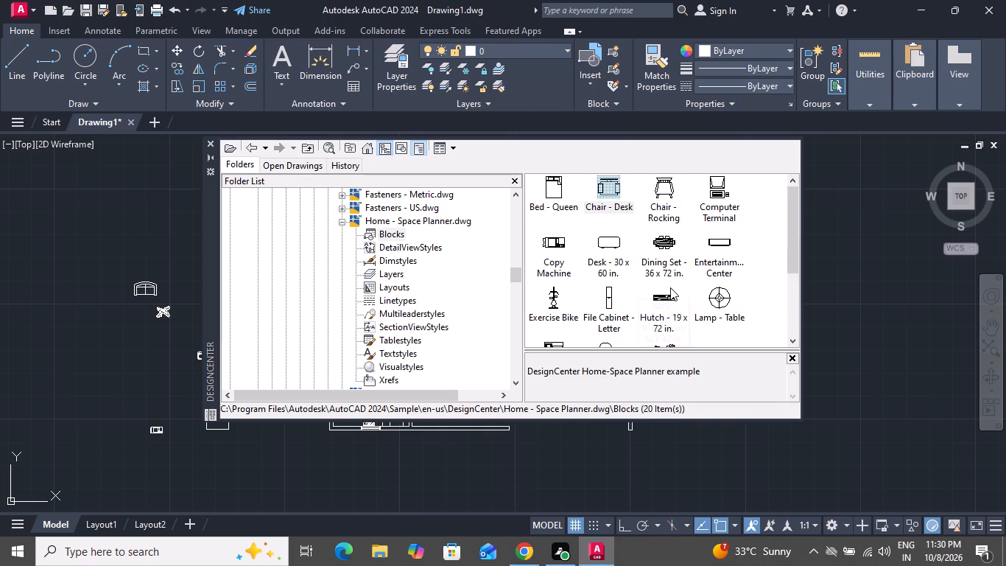
scroll(670, 287, "down", 2)
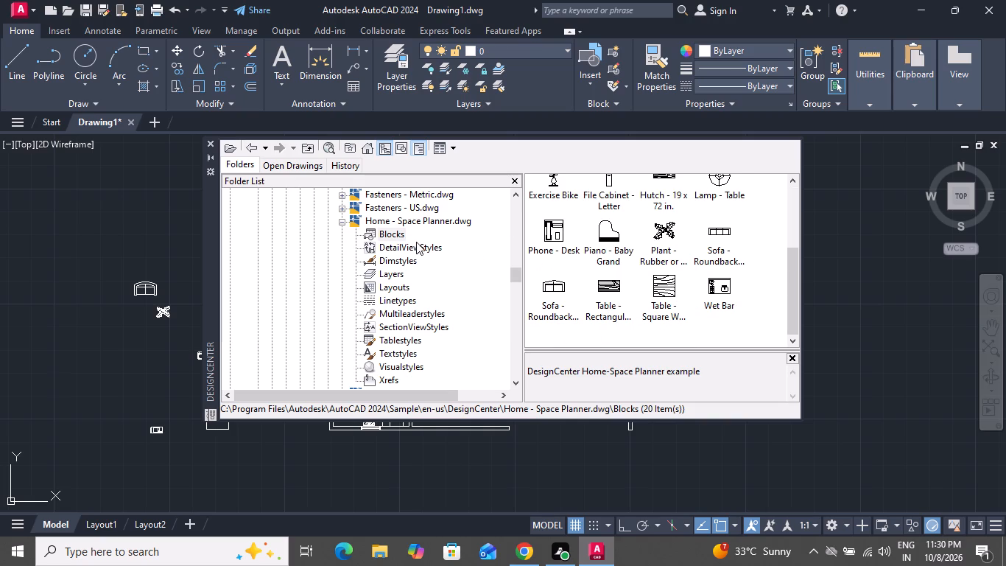
scroll(387, 257, "up", 1)
double_click(390, 203)
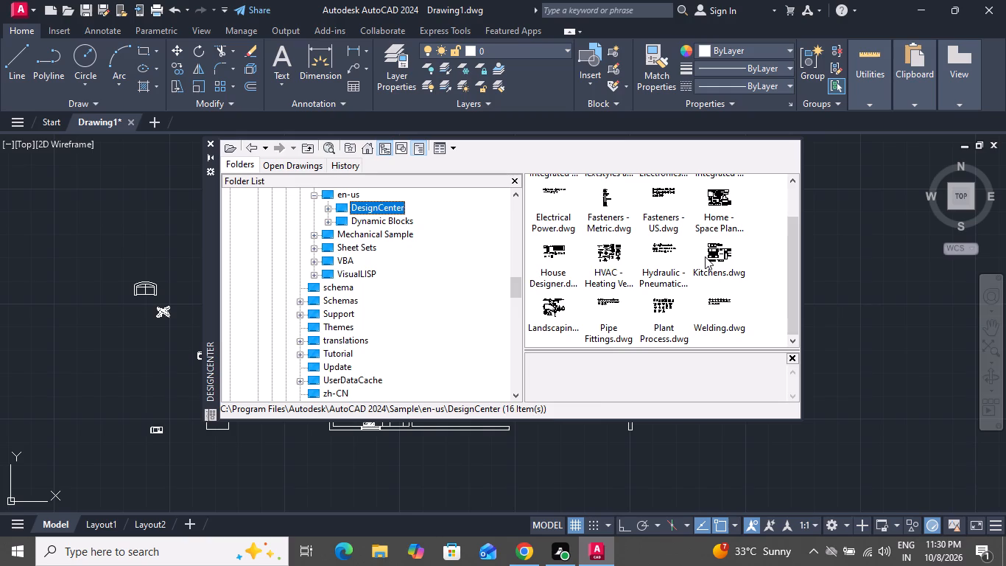
double_click(705, 256)
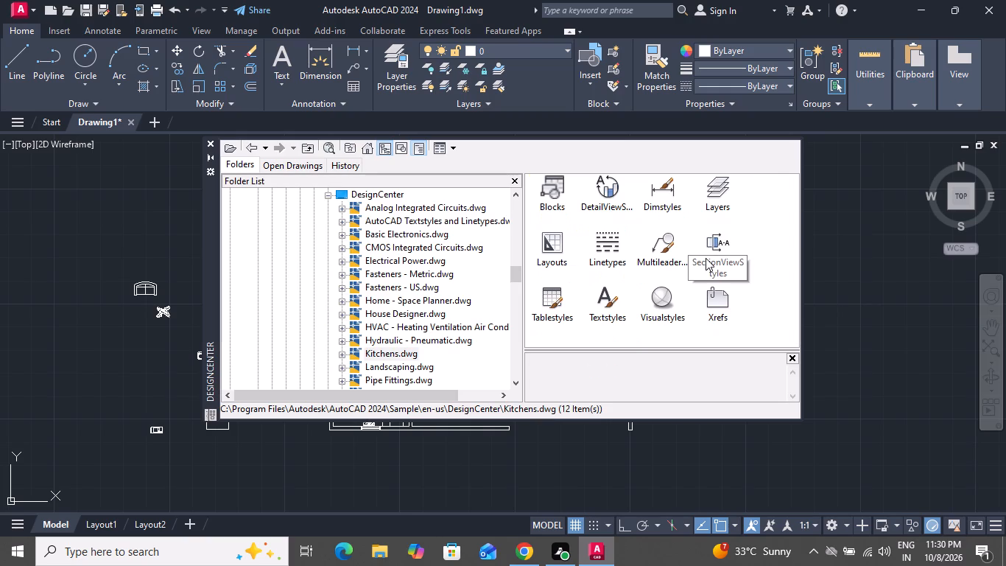
double_click(553, 184)
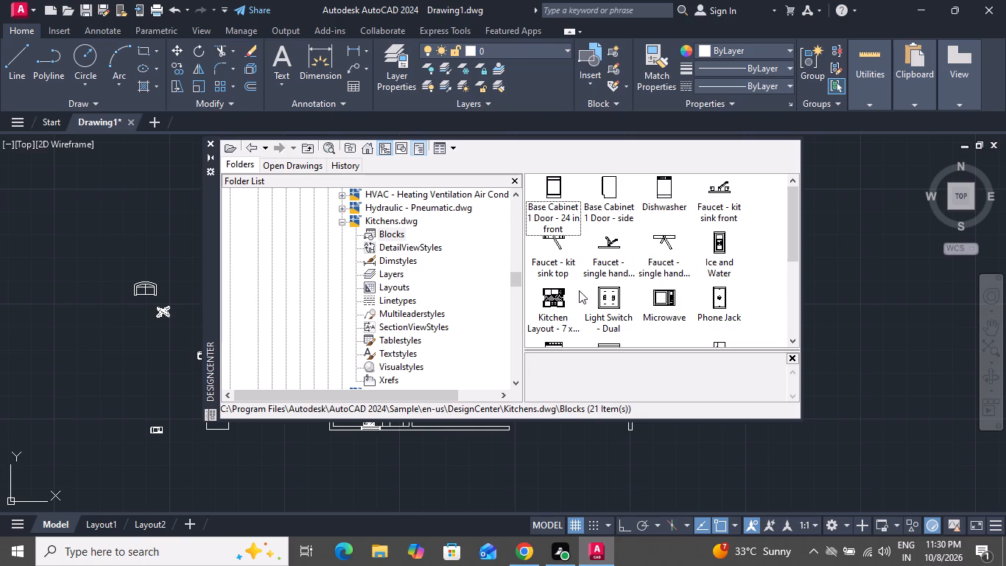
Insert the Dishwasher block in the empty area west of the floor plan and close DesignCenter.
scroll(579, 297, "down", 1)
scroll(579, 297, "up", 1)
scroll(586, 297, "down", 2)
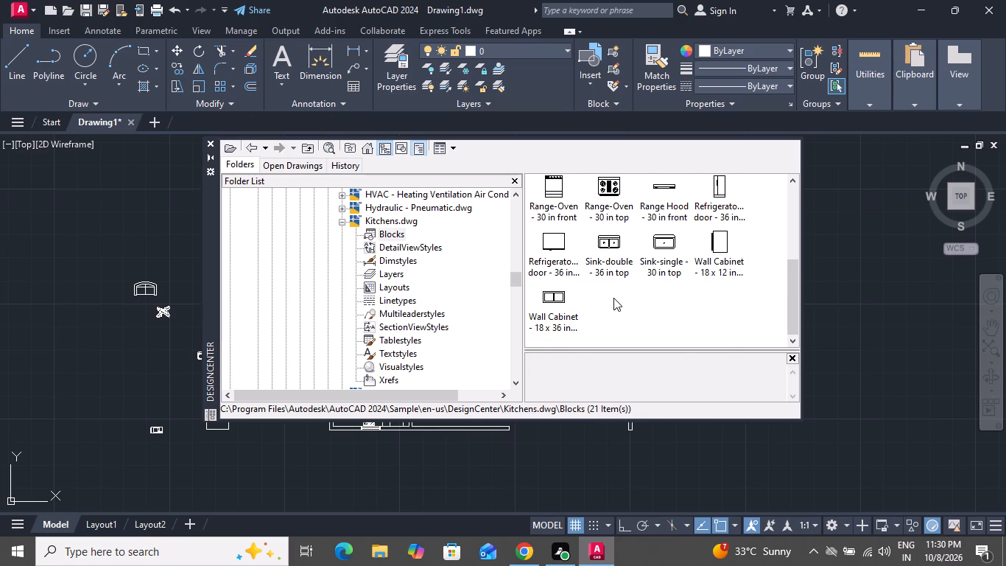
scroll(613, 298, "up", 1)
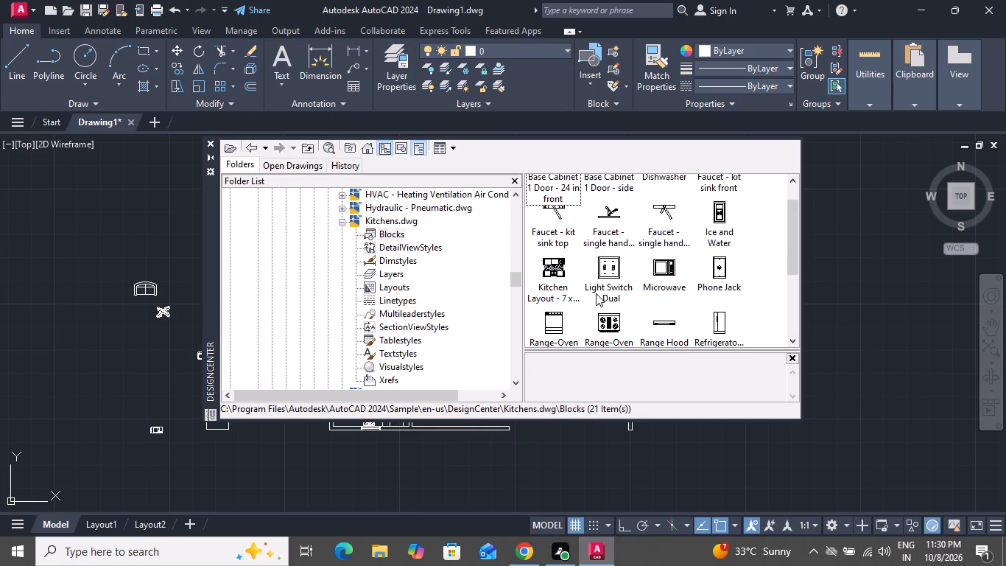
scroll(596, 293, "down", 1)
scroll(596, 293, "up", 2)
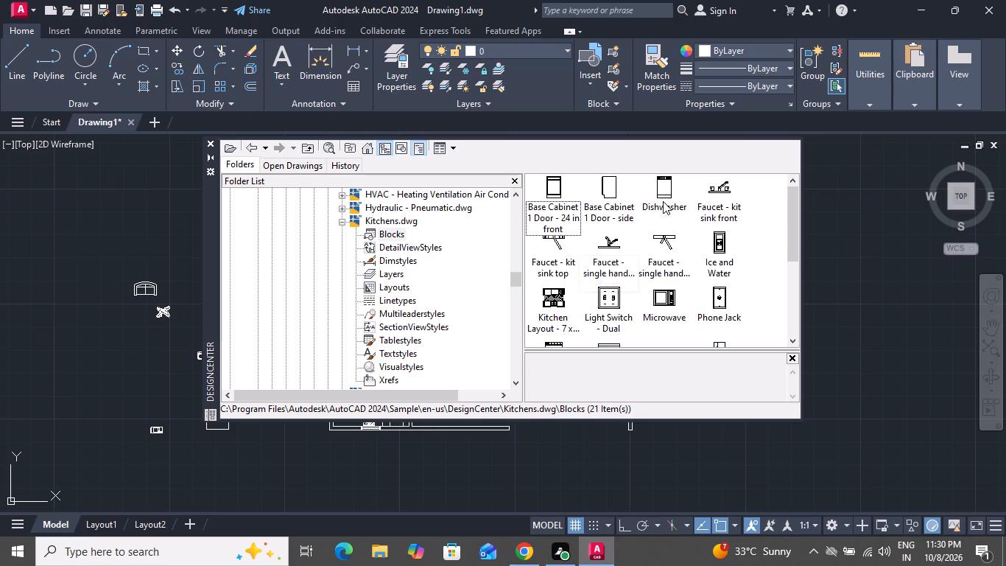
left_click_drag(663, 186, 180, 312)
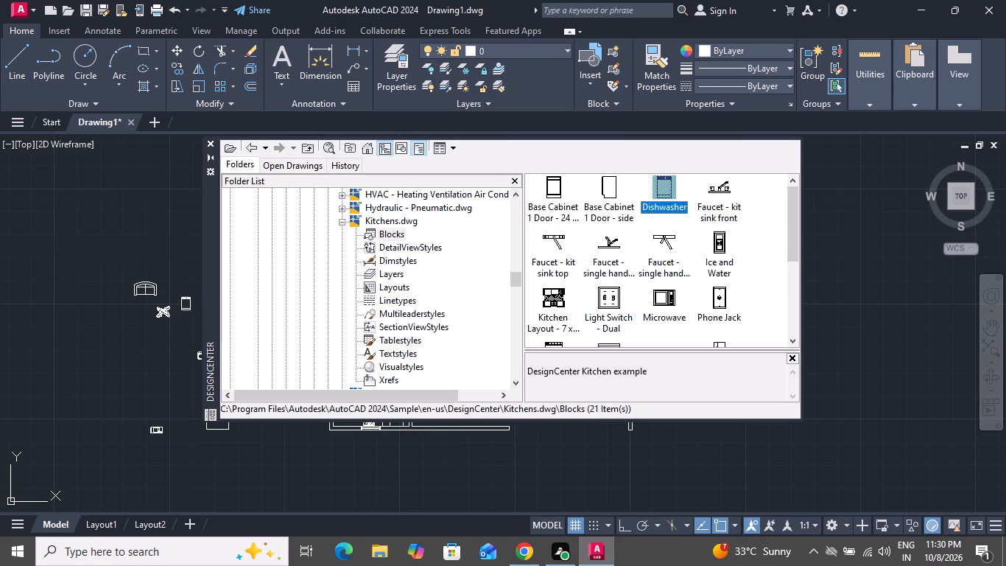
left_click_drag(180, 312, 104, 343)
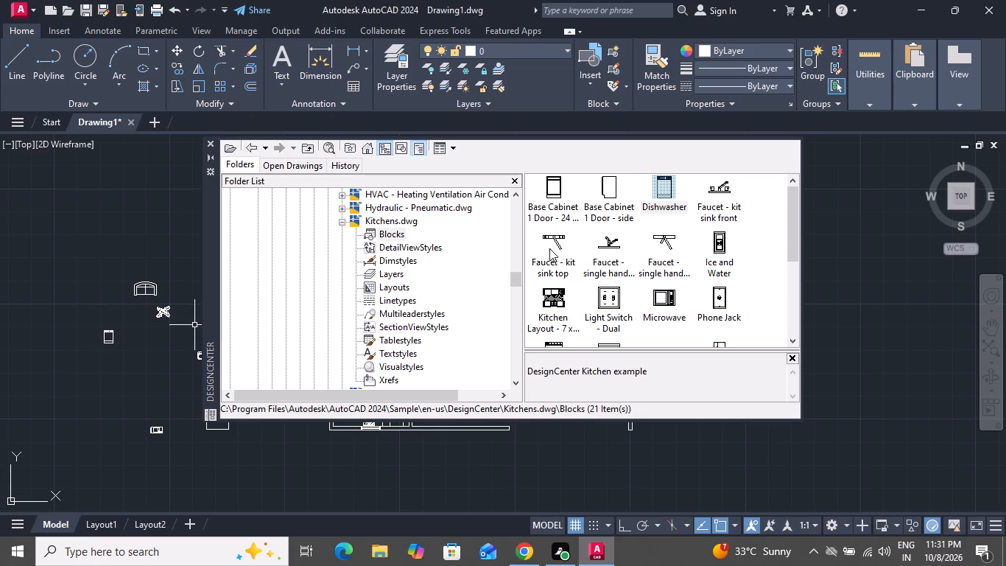
left_click(215, 143)
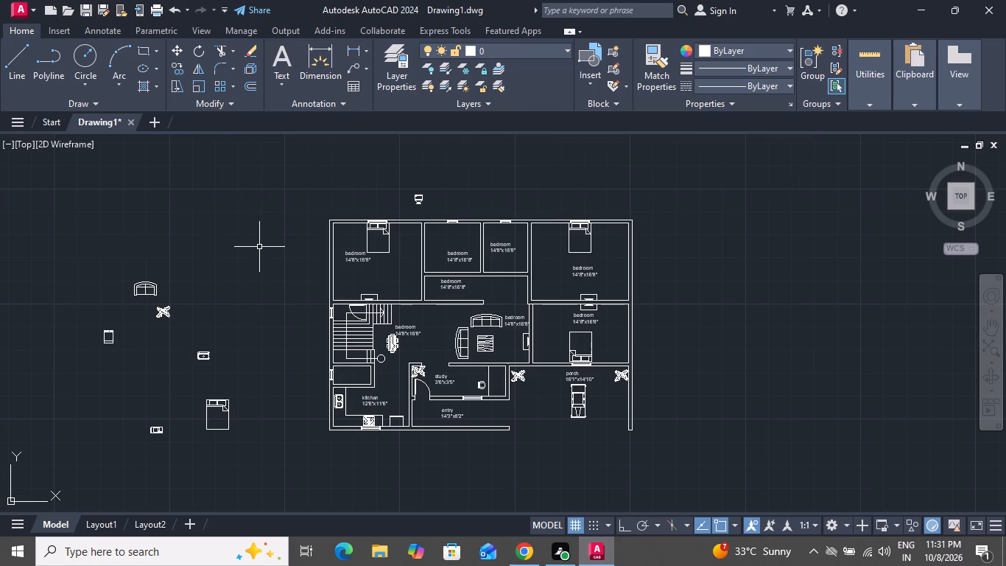
Rotate the dishwasher block lying west of the floor plan by 270° about its upper-right corner, with Ortho on.
scroll(172, 347, "up", 1)
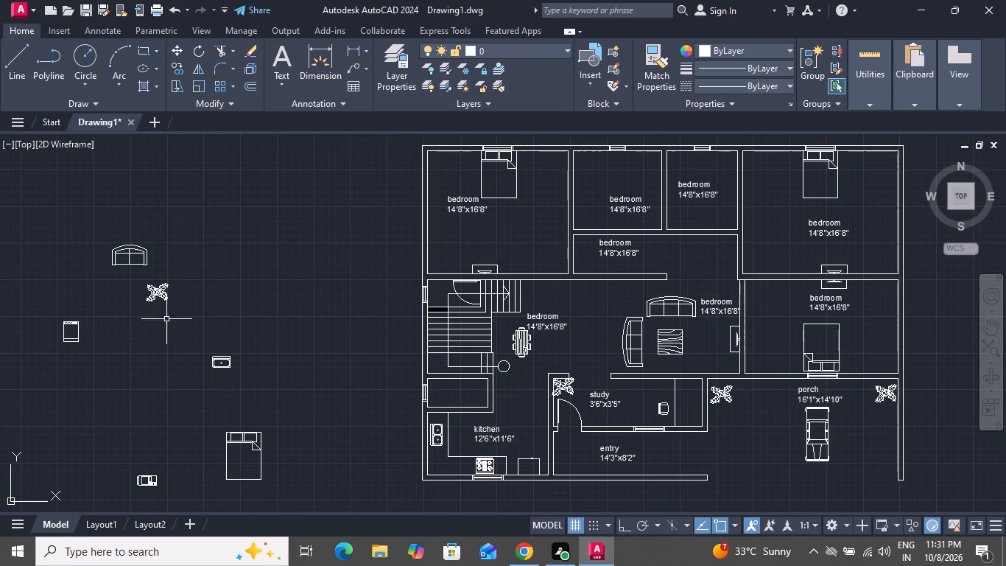
scroll(102, 326, "up", 2)
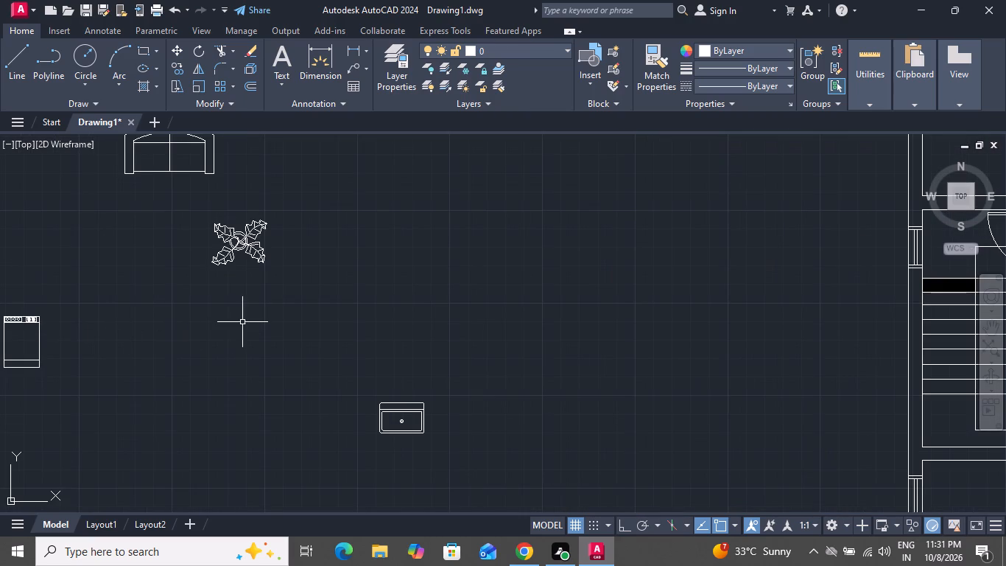
scroll(225, 324, "down", 2)
scroll(142, 331, "up", 1)
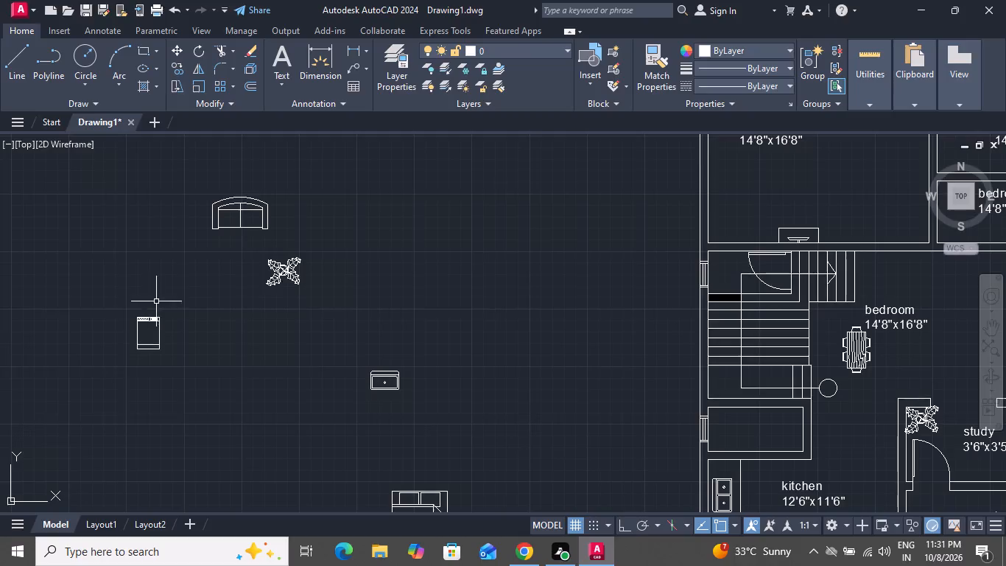
left_click_drag(172, 300, 169, 321)
left_click(103, 383)
left_click(194, 49)
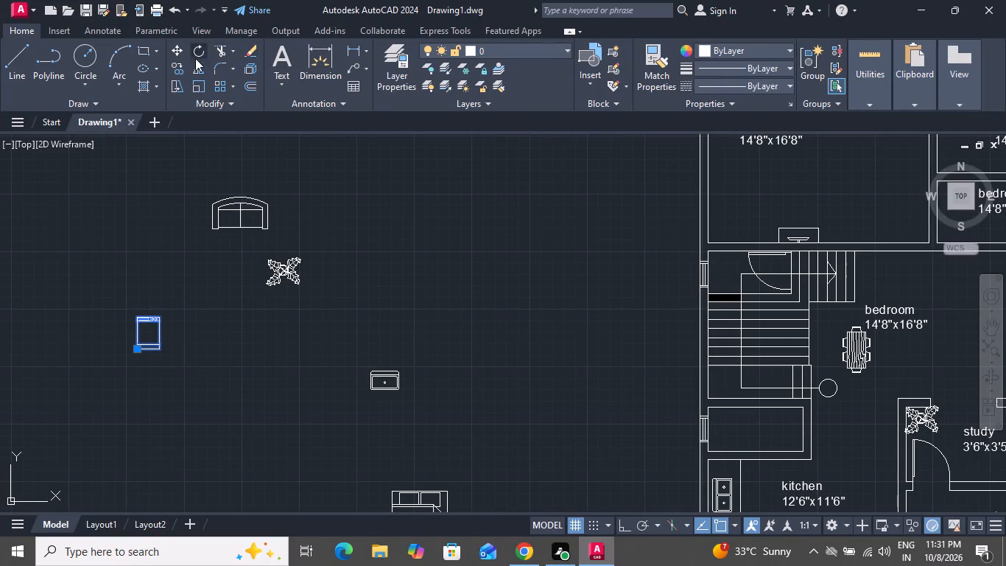
left_click_drag(163, 315, 166, 327)
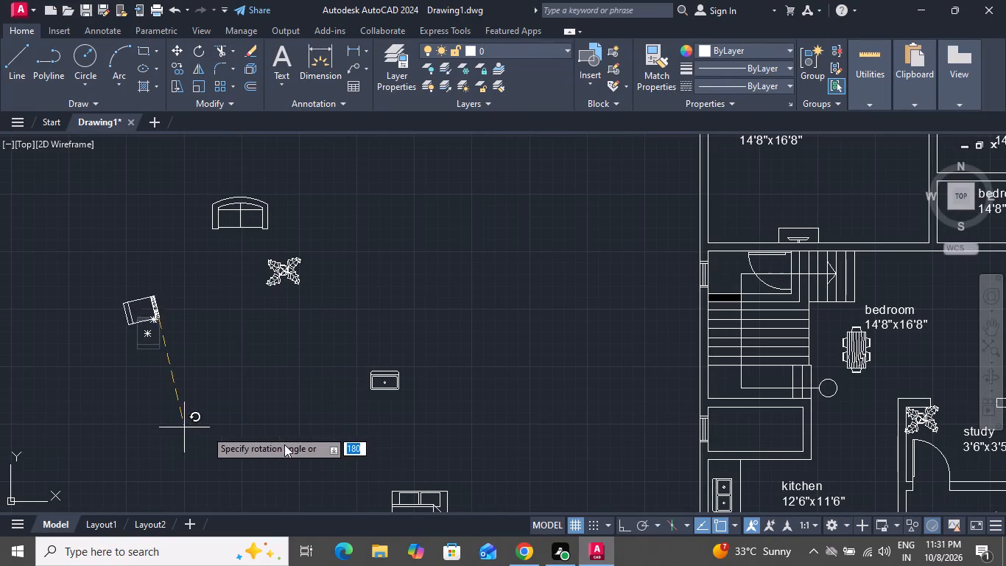
left_click(625, 525)
left_click(163, 419)
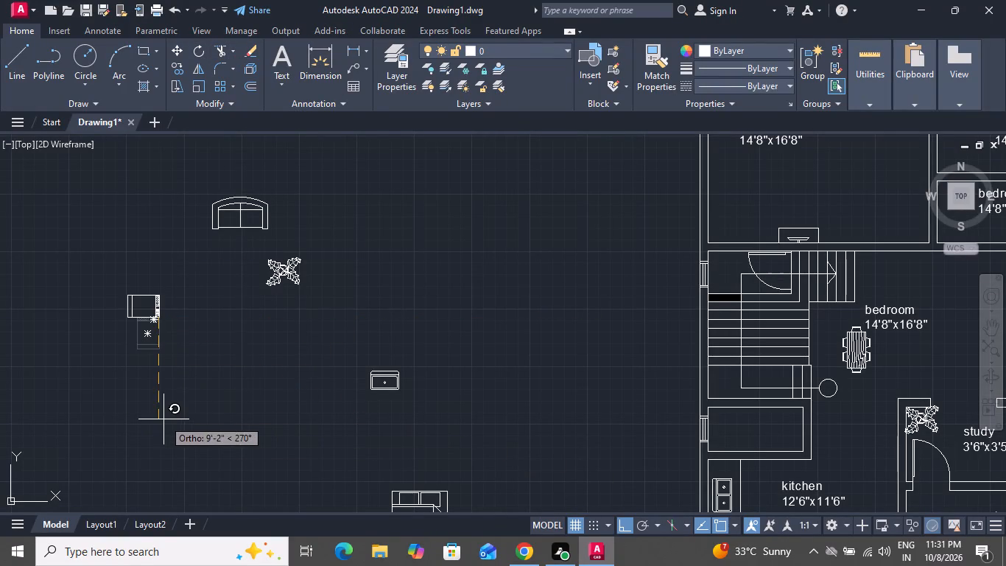
Move the dishwasher block by its lower-right corner into the small room north of the kitchen, beside the west wall window, with Ortho off.
left_click_drag(197, 259, 191, 268)
left_click(92, 355)
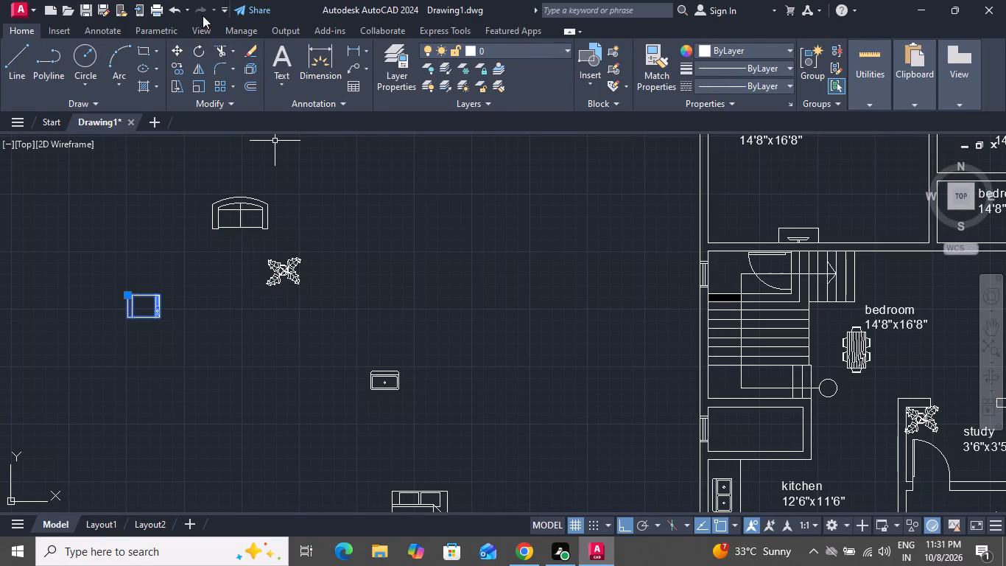
left_click(173, 51)
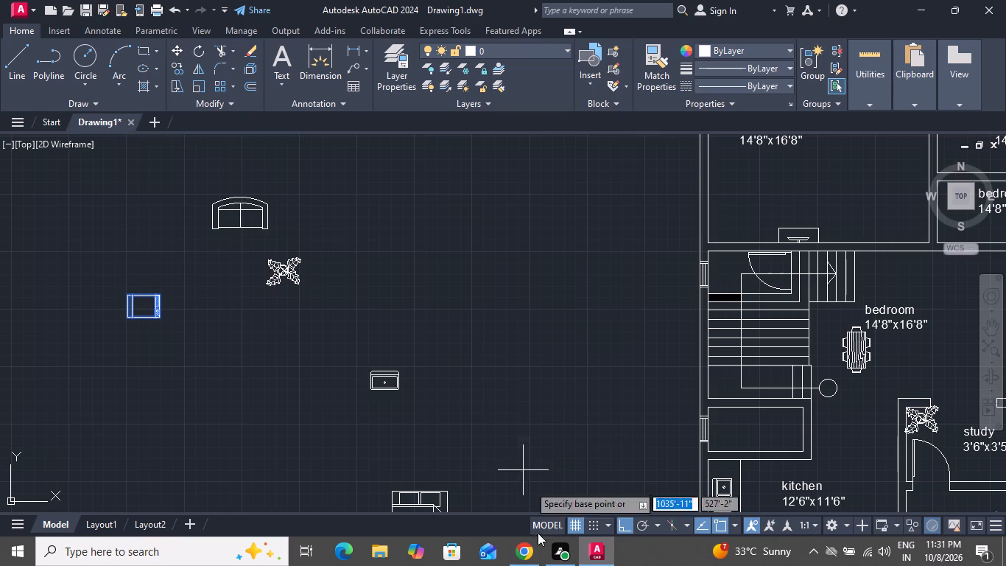
left_click(631, 518)
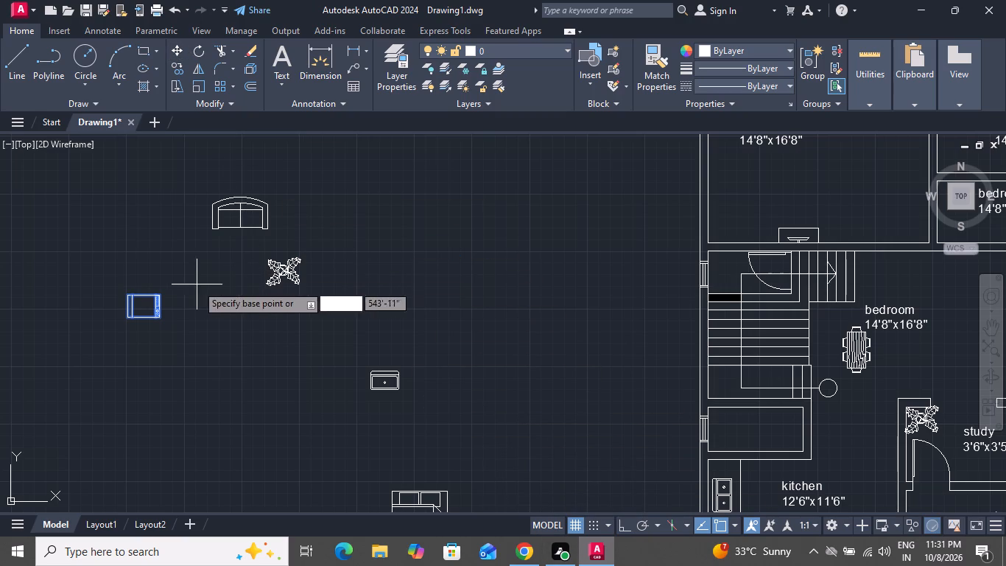
scroll(169, 296, "up", 3)
left_click(154, 347)
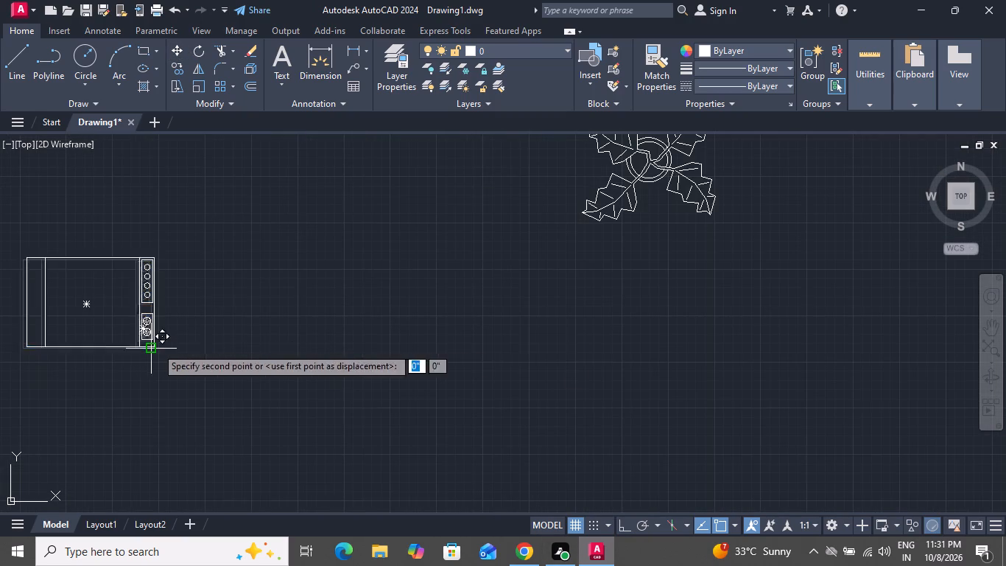
scroll(333, 381, "up", 1)
scroll(332, 382, "down", 3)
scroll(328, 385, "up", 1)
scroll(326, 385, "down", 1)
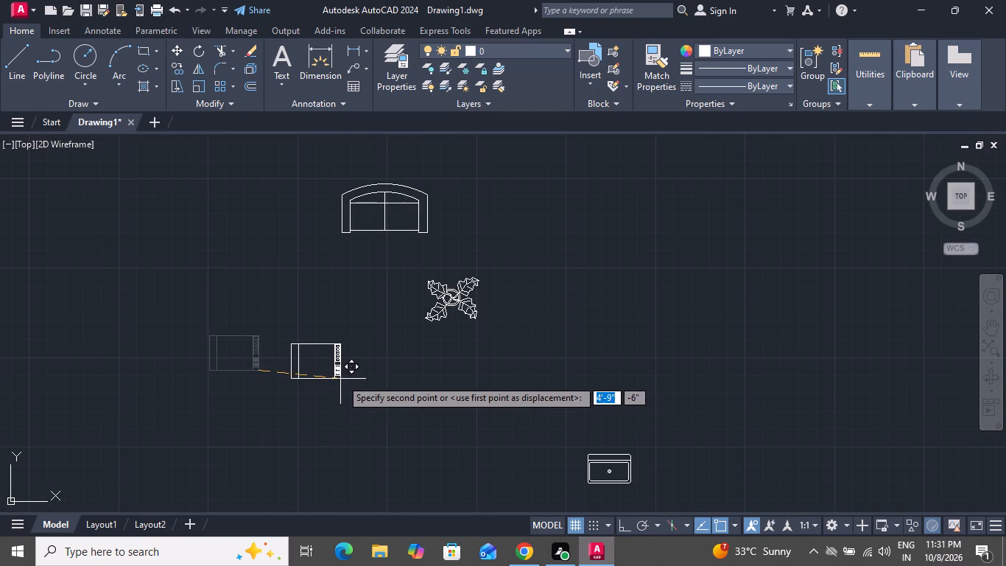
scroll(423, 382, "down", 2)
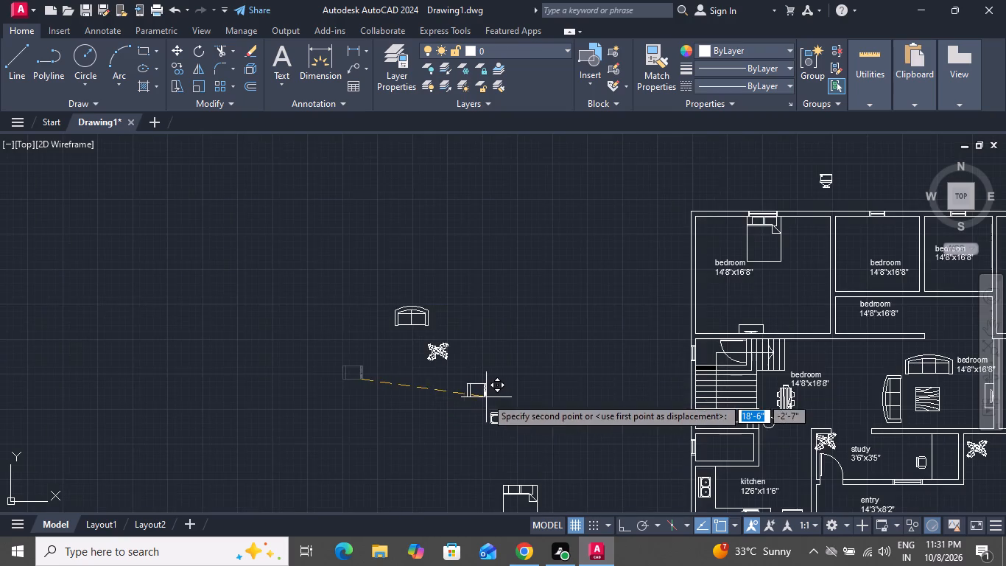
scroll(486, 397, "down", 2)
scroll(581, 422, "up", 6)
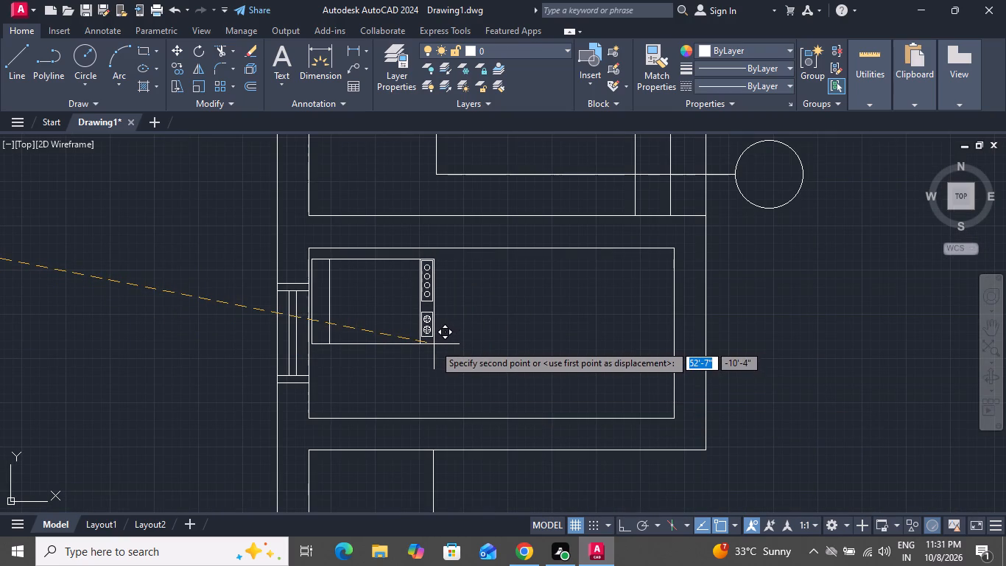
left_click(433, 345)
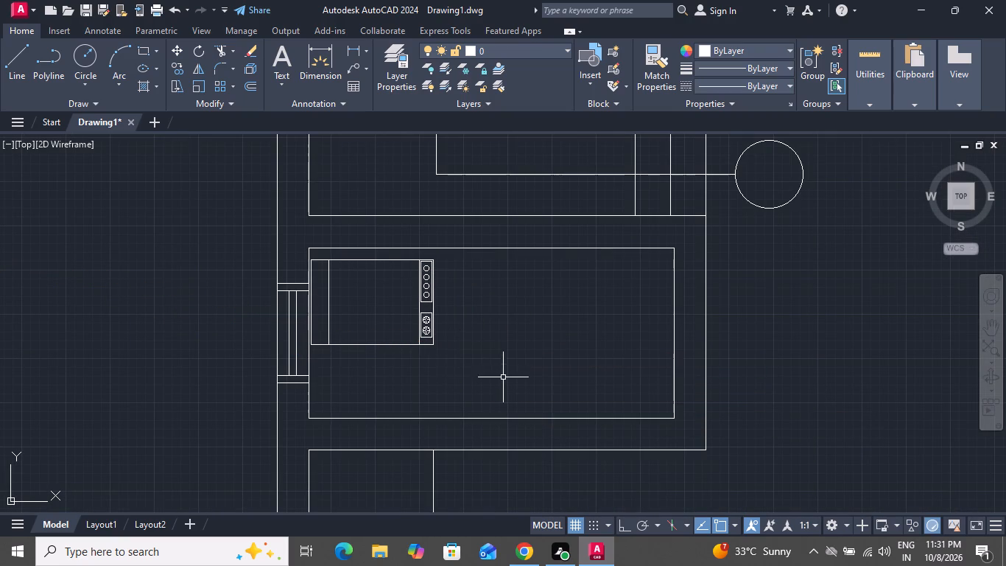
Draw a short vertical polyline across the thickness of the wall between the small dishwasher room and the kitchen.
scroll(503, 377, "down", 2)
left_click(1, 49)
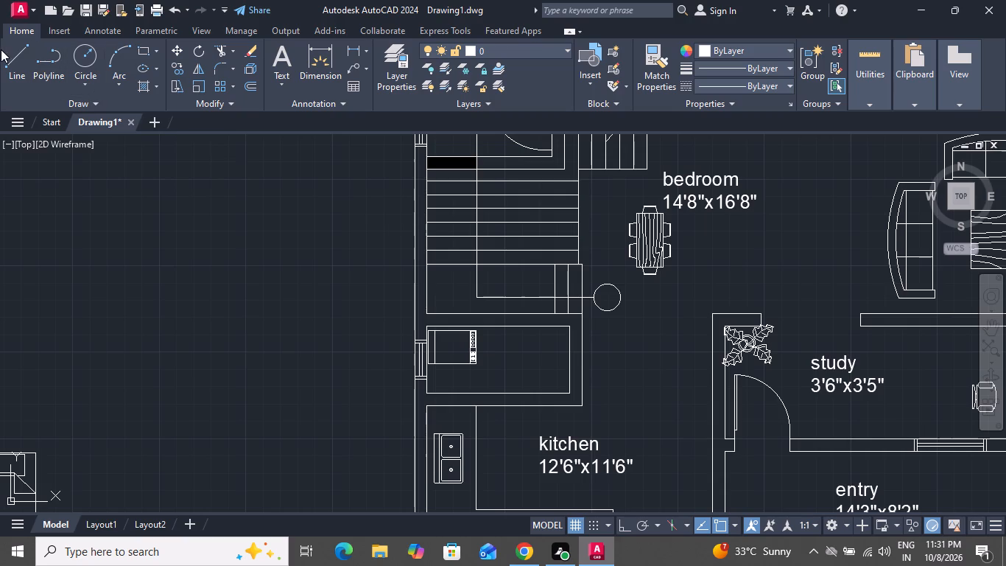
left_click(35, 67)
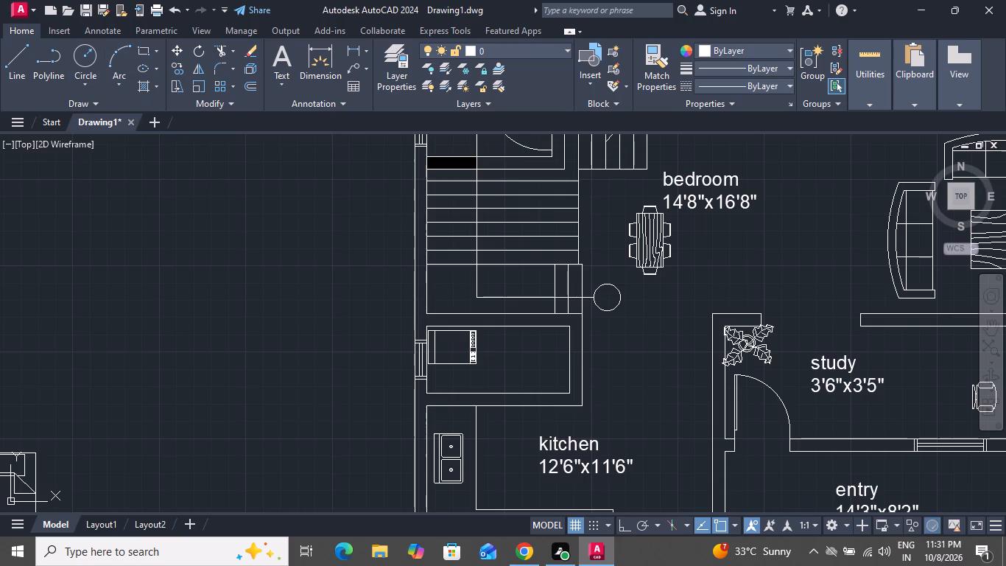
scroll(519, 416, "up", 2)
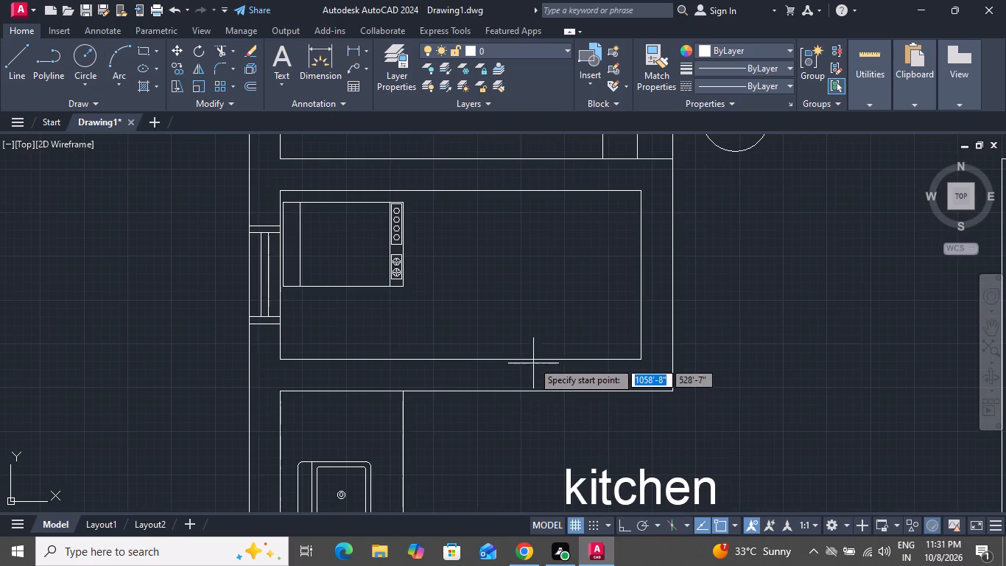
left_click(520, 358)
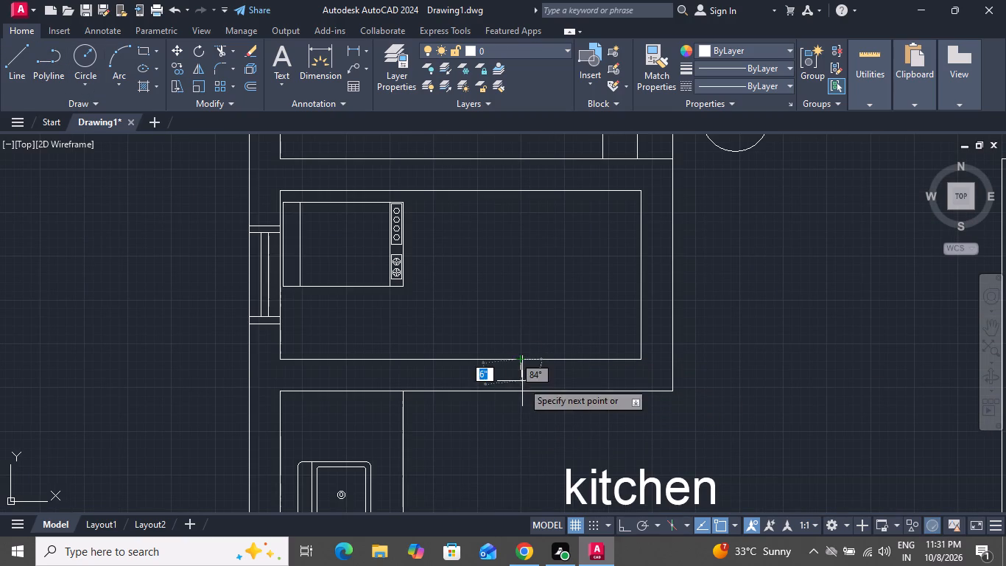
left_click(520, 392)
right_click(520, 392)
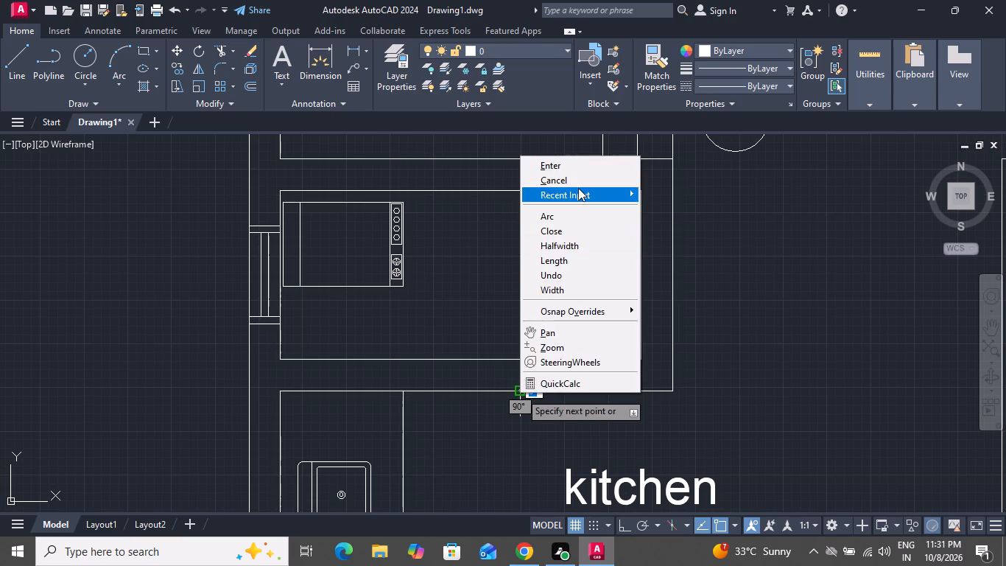
left_click(578, 181)
Start the Extend command for the linework around the small room north of the kitchen.
type("ex")
key("space")
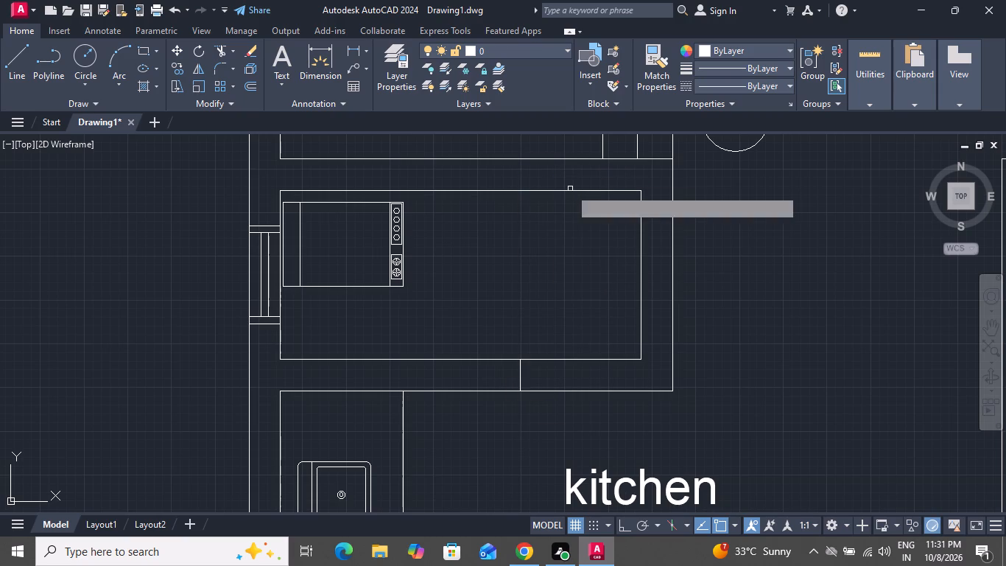
Extend the inner line of the small room's east wall down to the kitchen-side line of the south wall.
key("space")
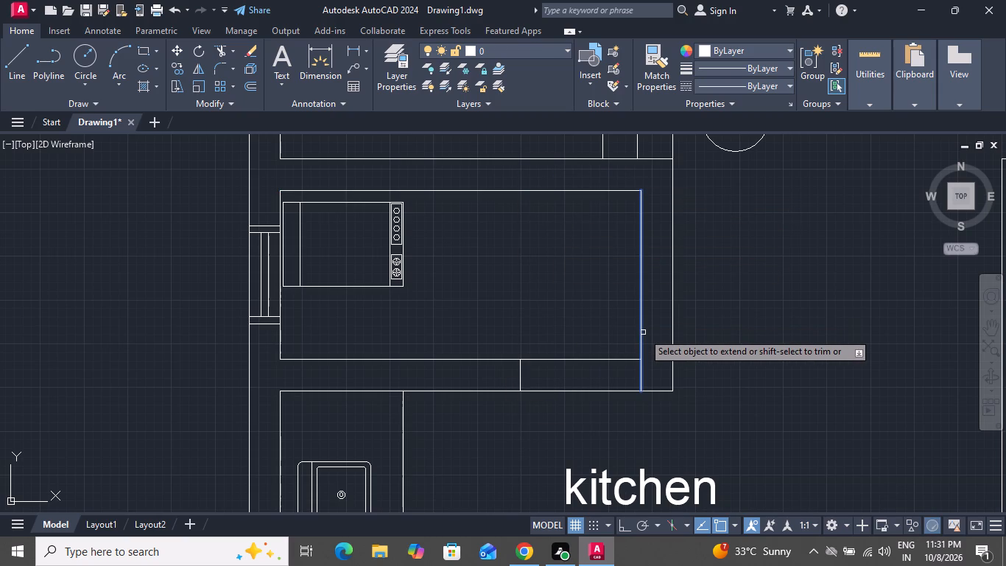
scroll(643, 332, "up", 1)
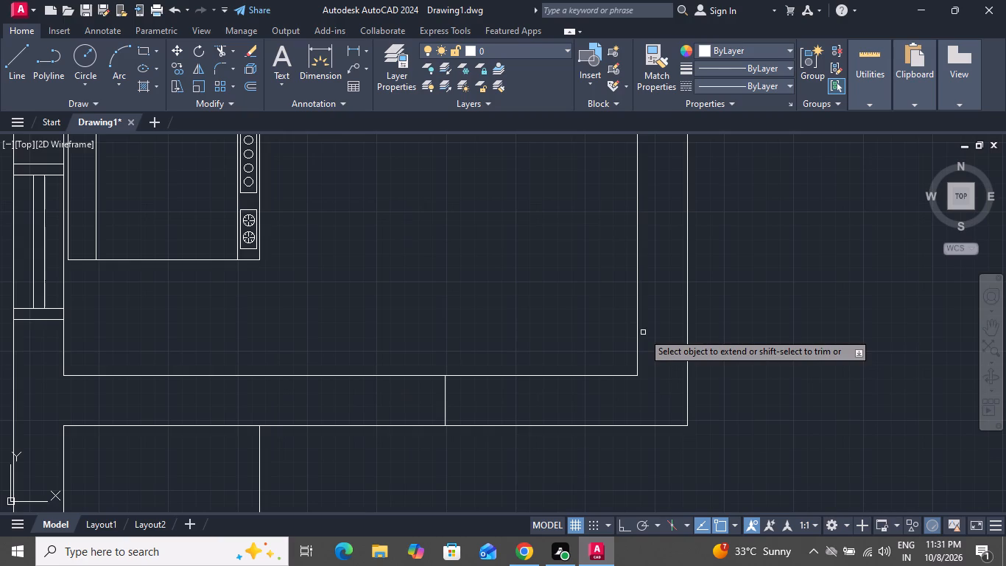
left_click(639, 353)
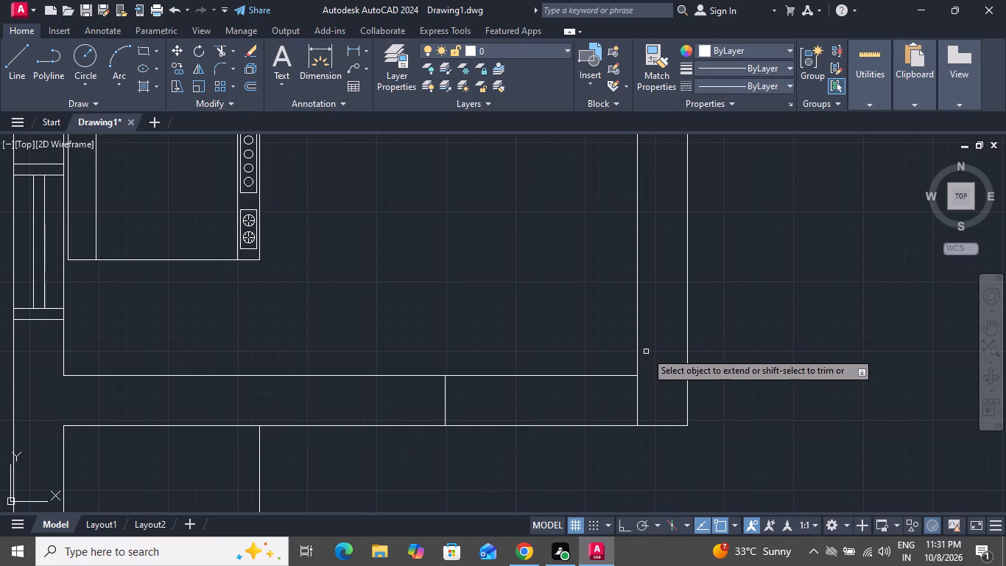
right_click(648, 351)
left_click(689, 182)
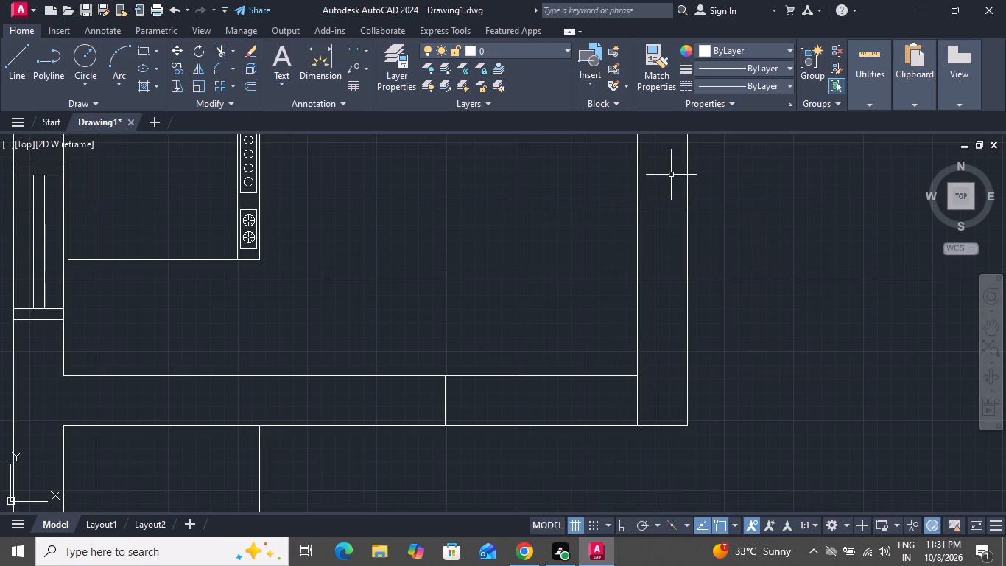
Trim both south wall lines between the short vertical polyline and the east wall to open a doorway into the kitchen.
type("tr")
key("space")
key("space")
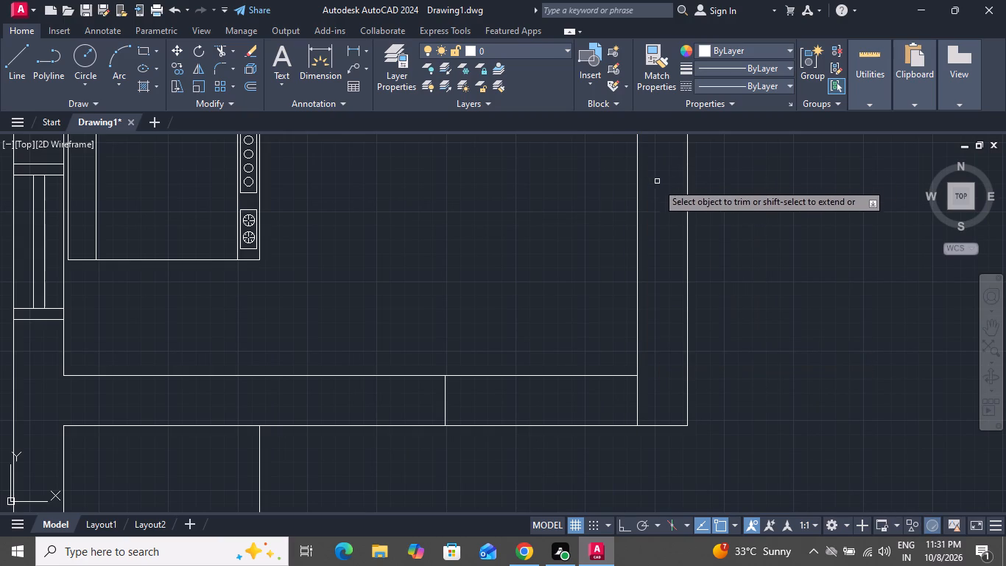
left_click(560, 279)
left_click(533, 461)
scroll(563, 328, "down", 1)
scroll(563, 328, "up", 1)
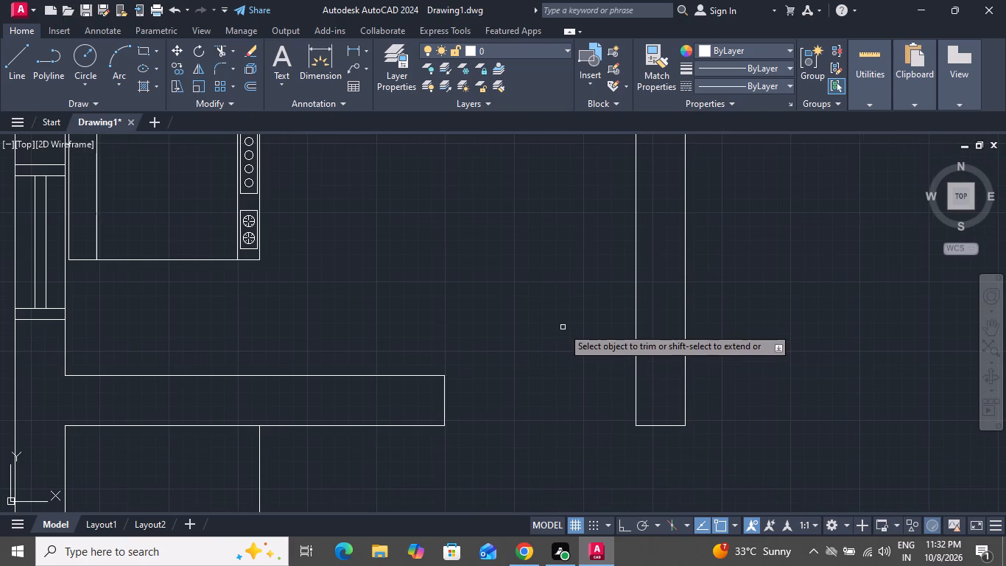
scroll(563, 327, "down", 3)
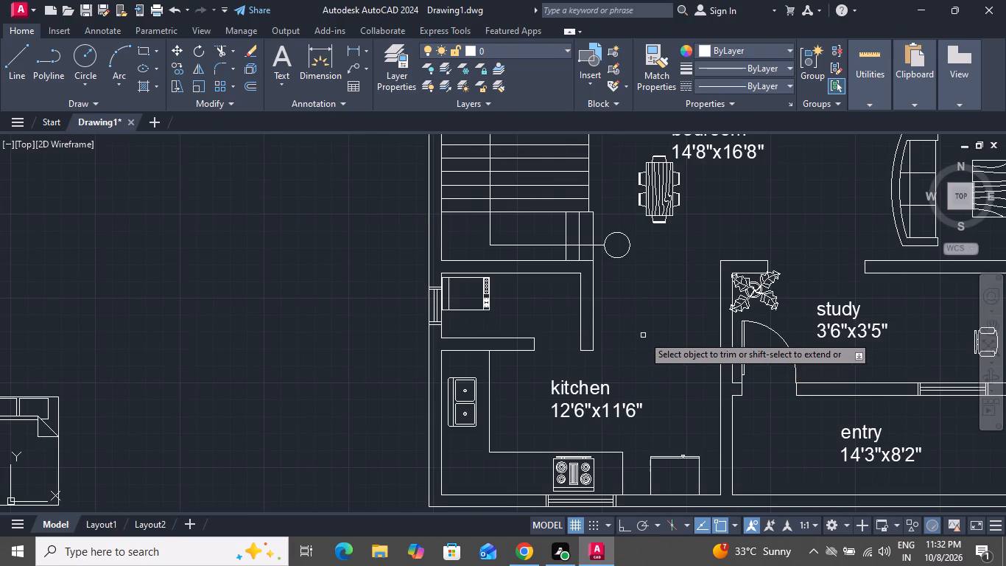
right_click(643, 334)
left_click(656, 357)
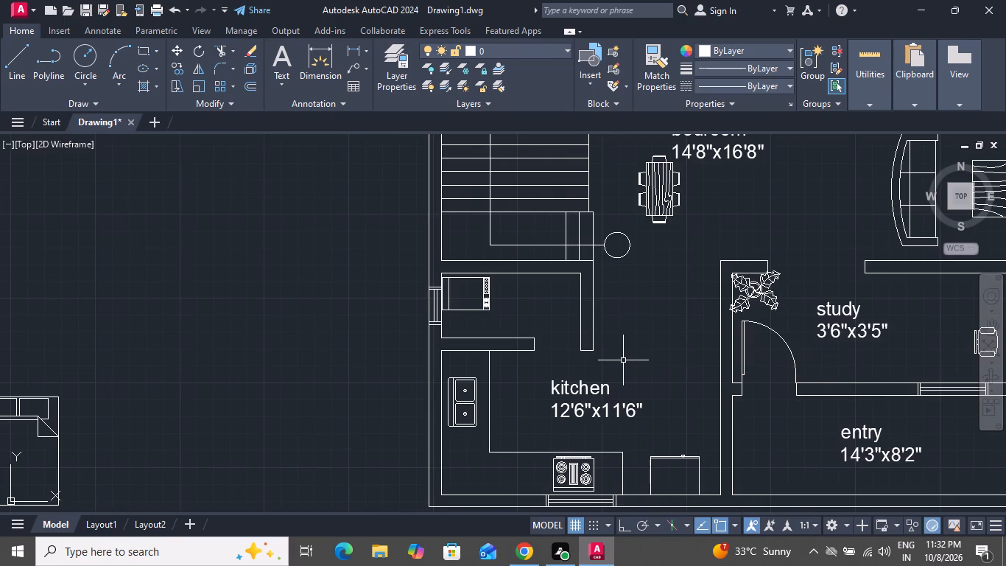
Insert the Door - Imperial block from the architectural tool palette into the empty area west of the floor plan.
scroll(620, 362, "down", 3)
scroll(722, 323, "up", 1)
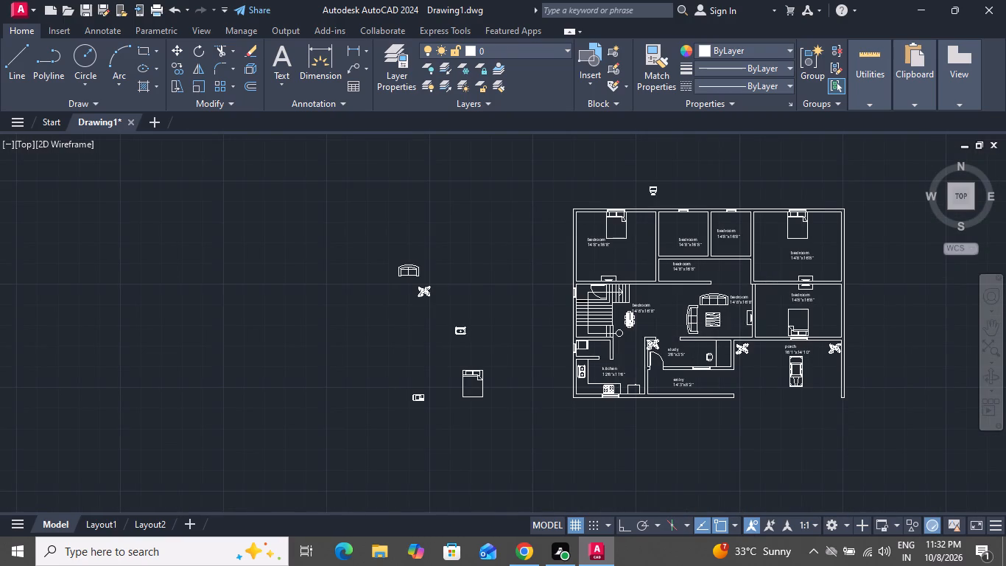
key("t")
key("p")
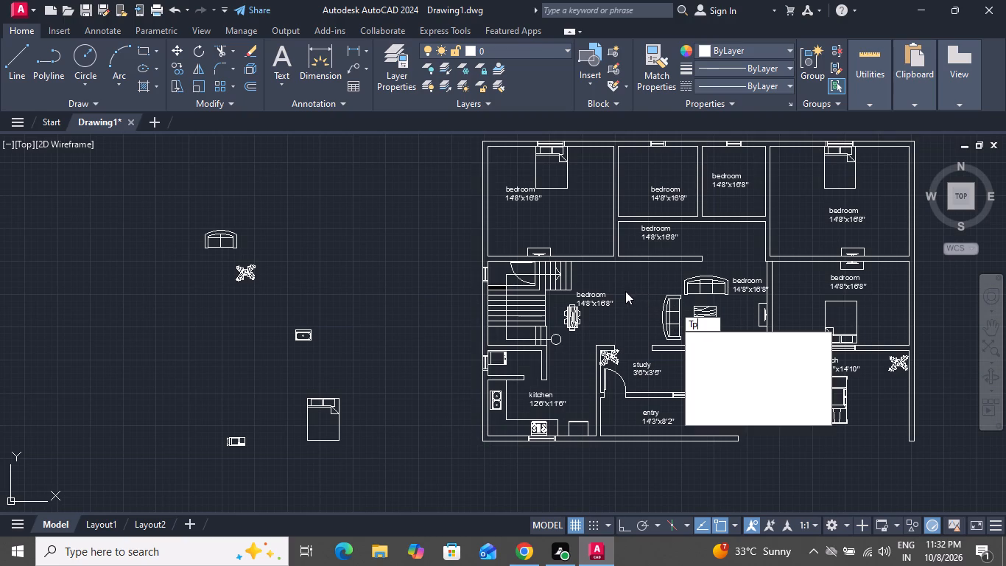
key("space")
left_click_drag(613, 119, 420, 241)
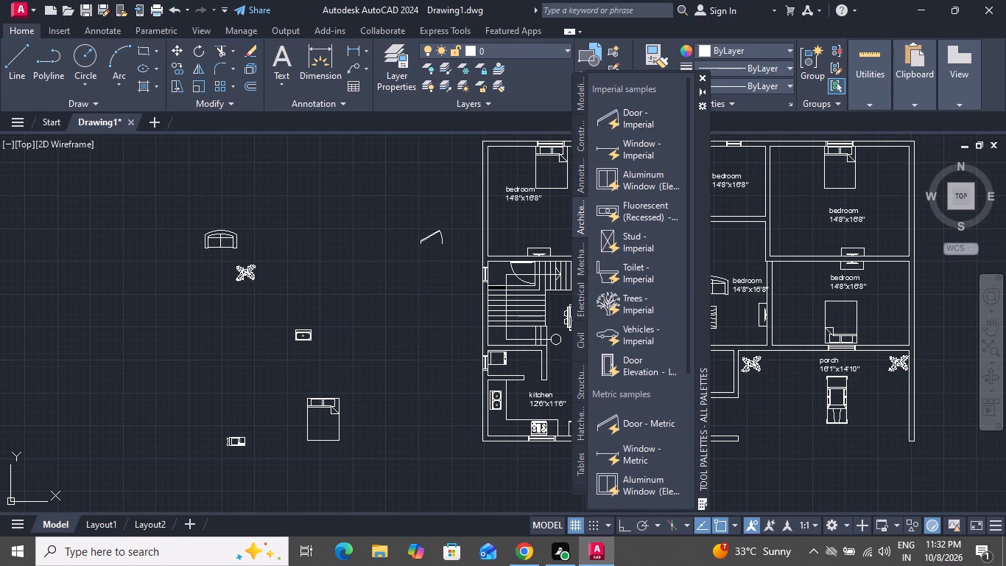
left_click_drag(420, 241, 414, 246)
left_click(702, 77)
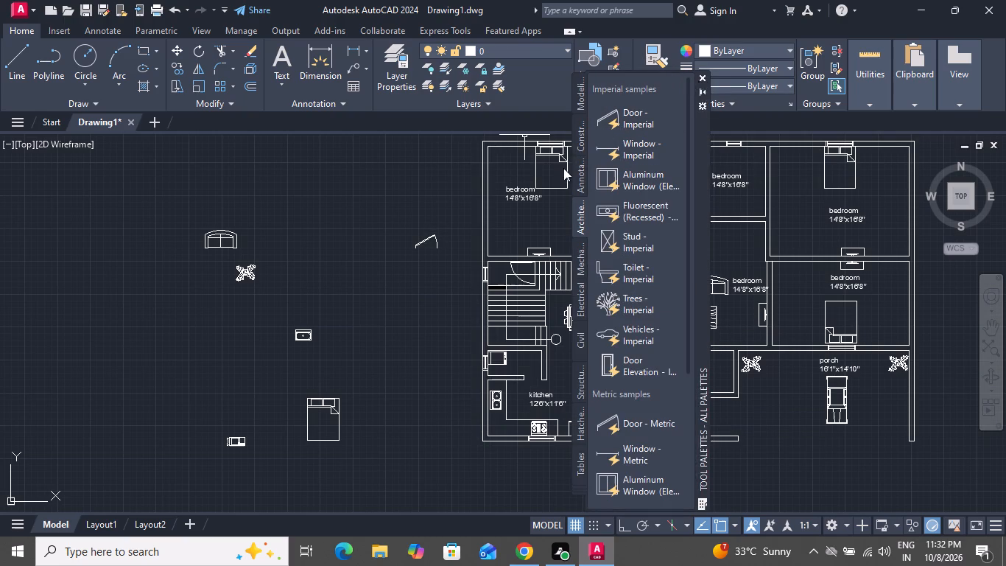
Set the new door block's opening angle to Open 90º.
scroll(409, 241, "up", 5)
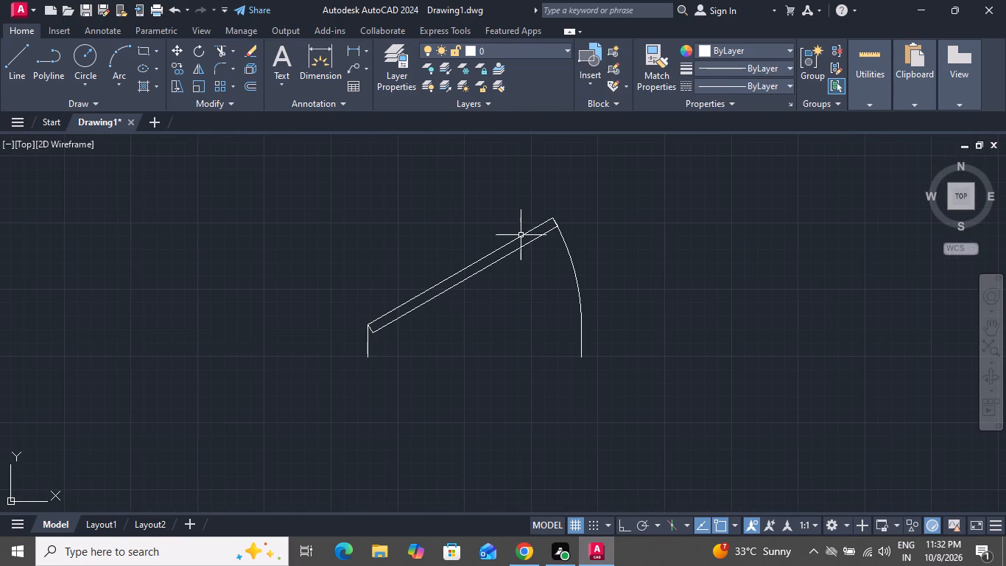
left_click(521, 245)
left_click(341, 243)
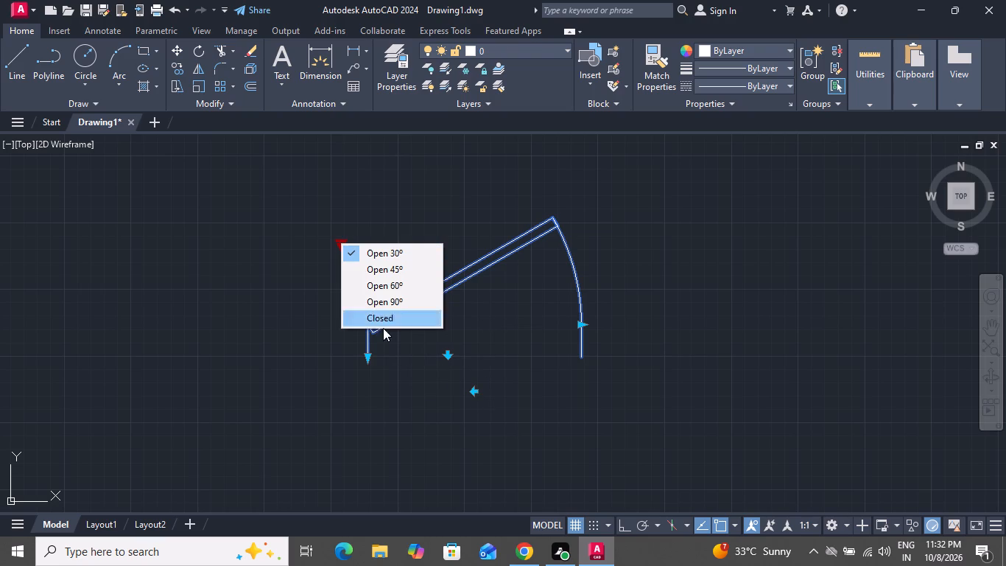
left_click(391, 307)
Mirror the door block about its vertical hinge side, keeping the source door.
scroll(414, 354, "down", 1)
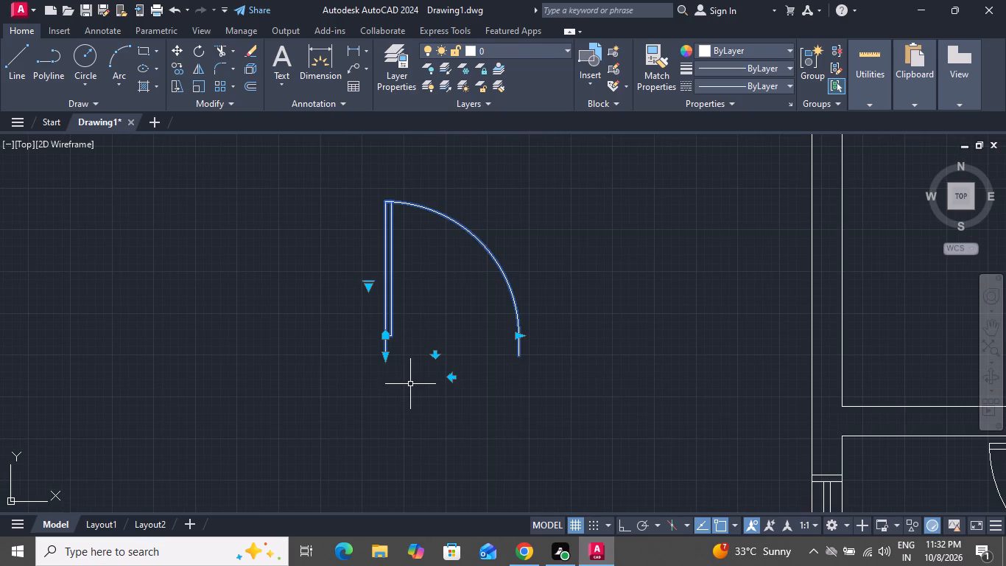
scroll(410, 388, "down", 1)
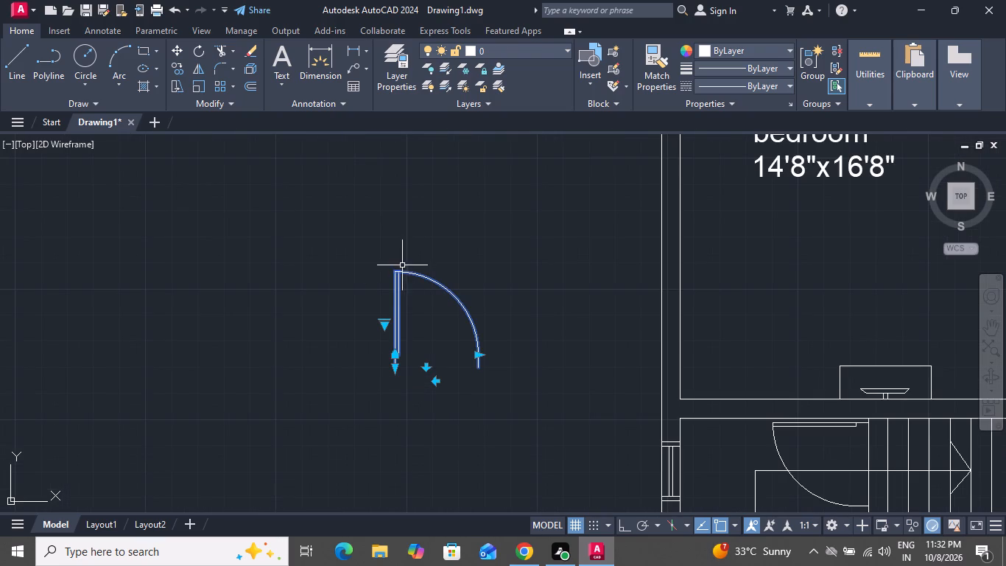
key("m")
key("i")
key("space")
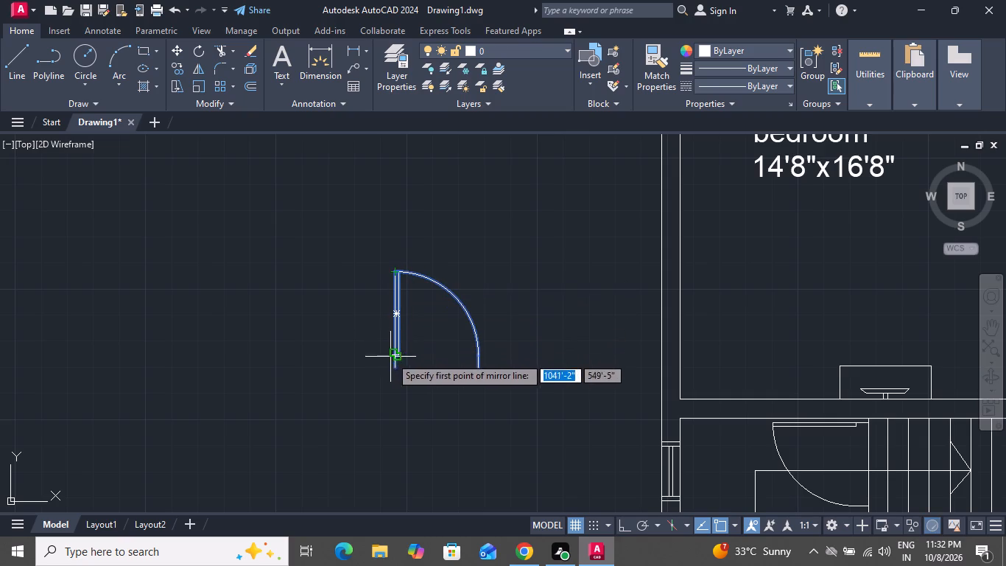
left_click(395, 365)
left_click(391, 364)
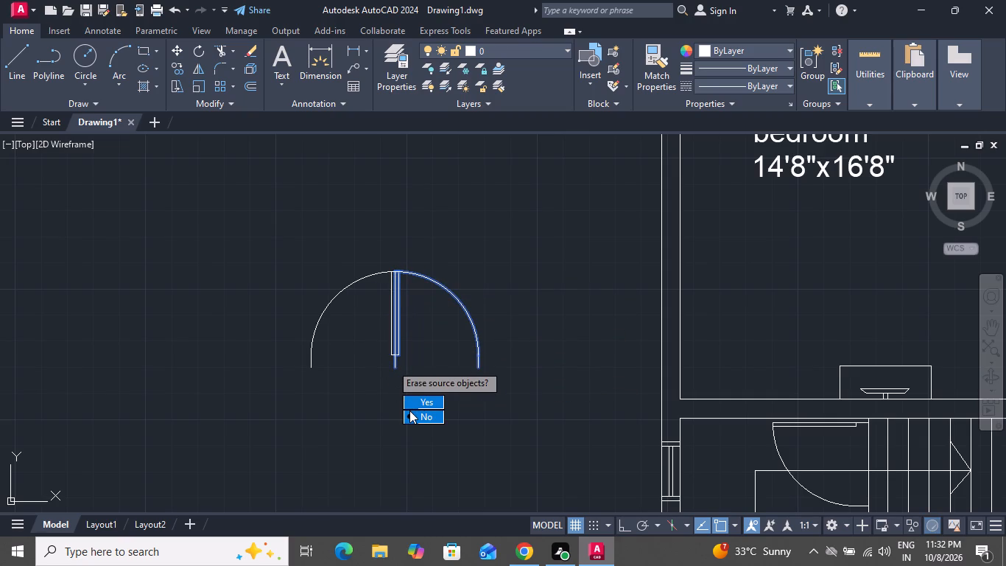
left_click_drag(412, 410, 391, 364)
Move the mirrored door by its lower hinge endpoint to the small room's doorway, just inside the east wall.
left_click_drag(367, 245, 361, 273)
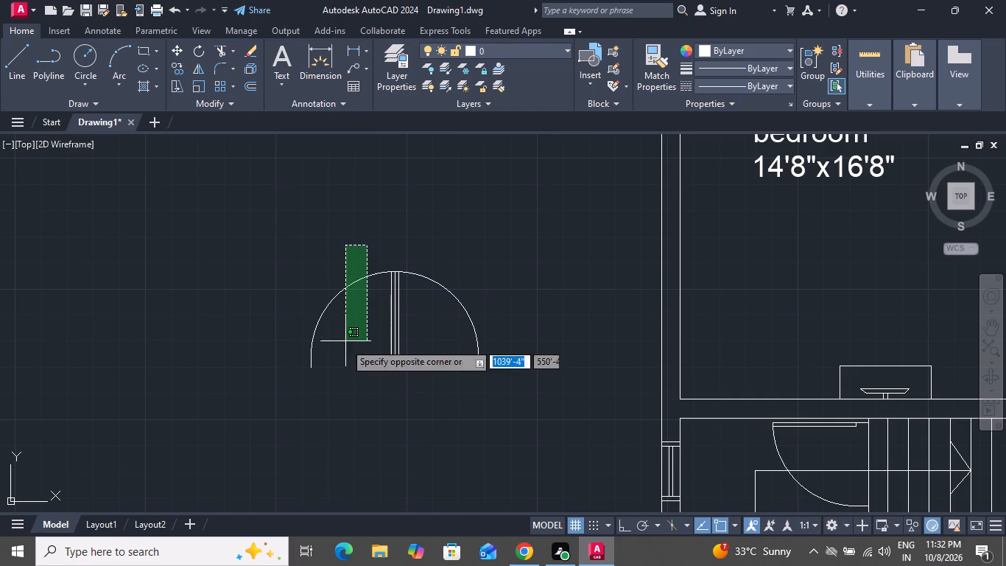
left_click(341, 351)
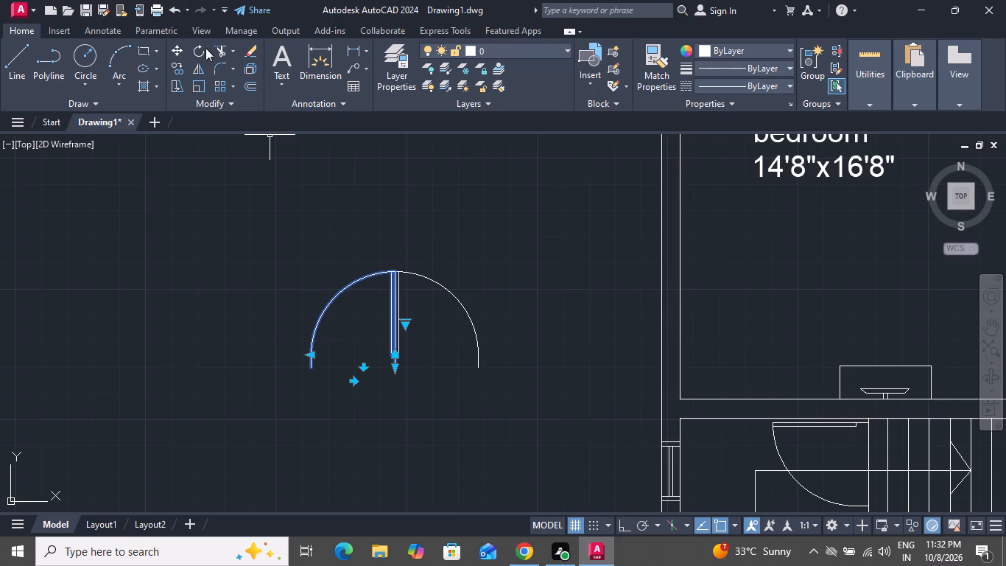
left_click(178, 48)
left_click(396, 368)
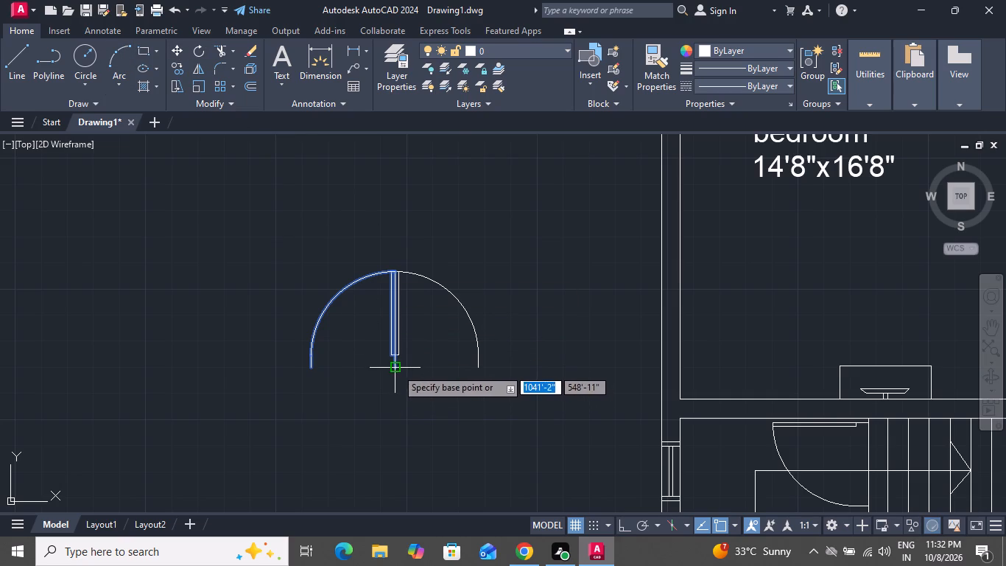
scroll(480, 304, "down", 1)
scroll(480, 304, "up", 1)
scroll(480, 304, "down", 2)
scroll(686, 265, "down", 1)
scroll(686, 265, "up", 1)
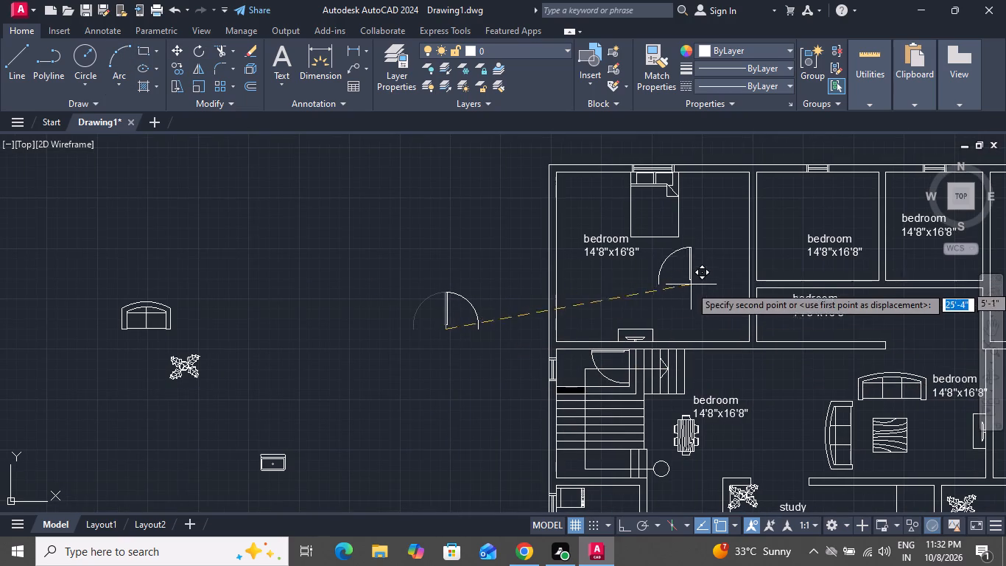
scroll(668, 335, "down", 1)
scroll(668, 333, "up", 1)
scroll(668, 332, "down", 3)
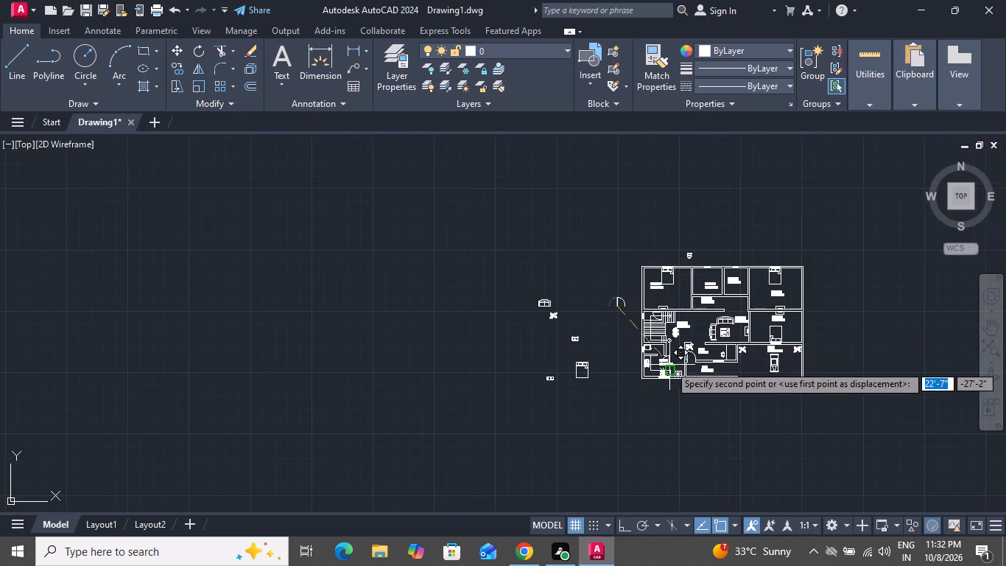
scroll(669, 365, "up", 3)
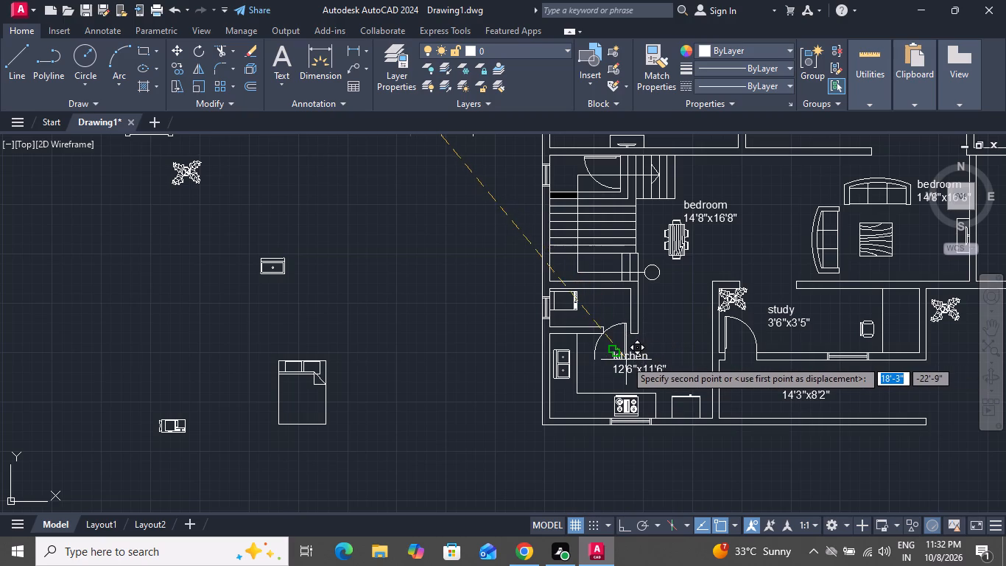
scroll(618, 360, "up", 2)
scroll(618, 360, "down", 1)
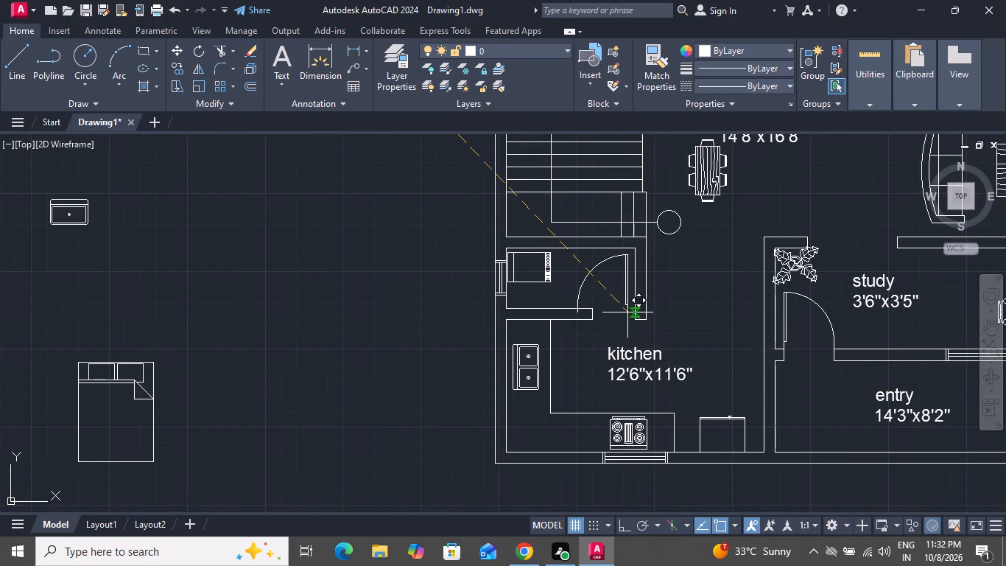
scroll(627, 312, "up", 2)
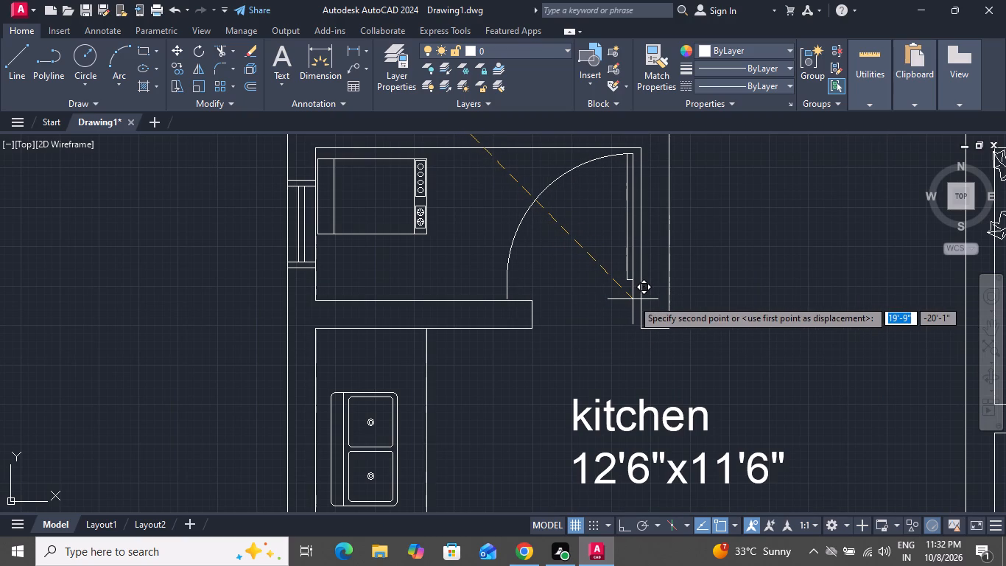
left_click(633, 299)
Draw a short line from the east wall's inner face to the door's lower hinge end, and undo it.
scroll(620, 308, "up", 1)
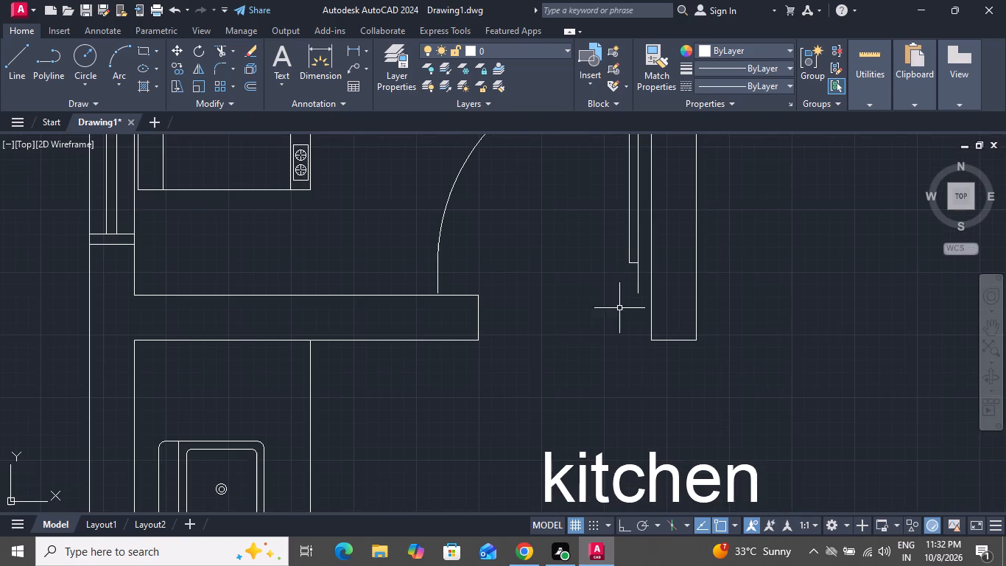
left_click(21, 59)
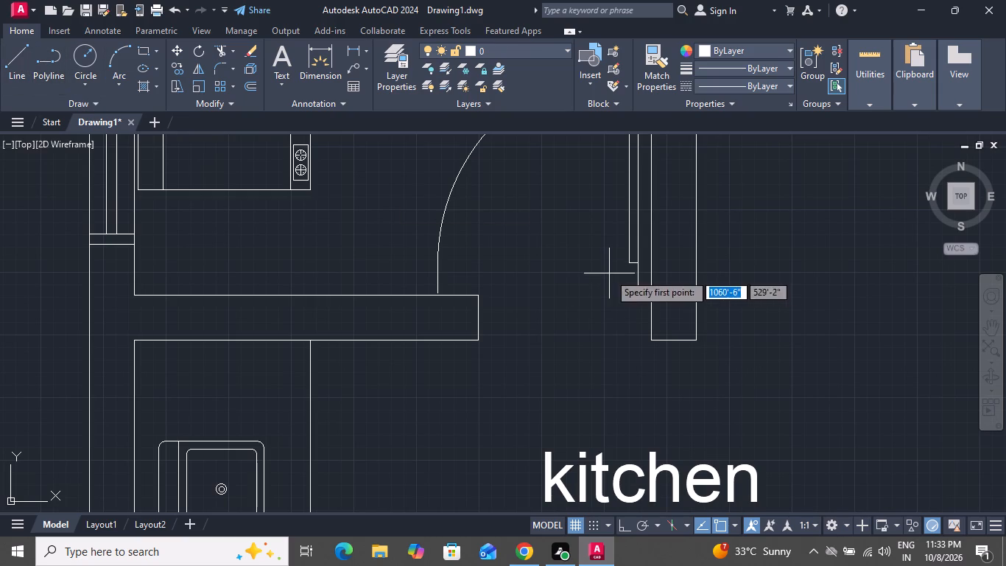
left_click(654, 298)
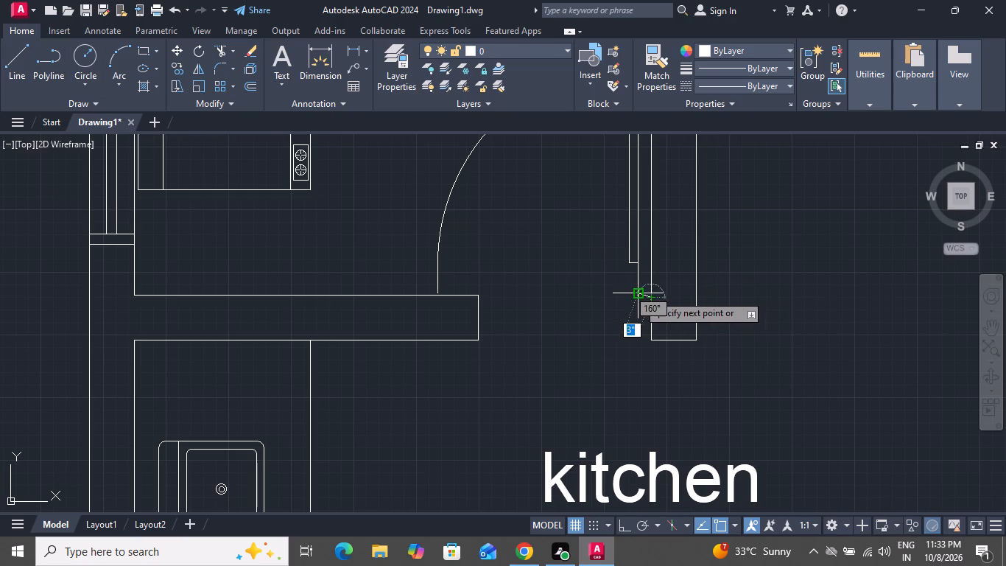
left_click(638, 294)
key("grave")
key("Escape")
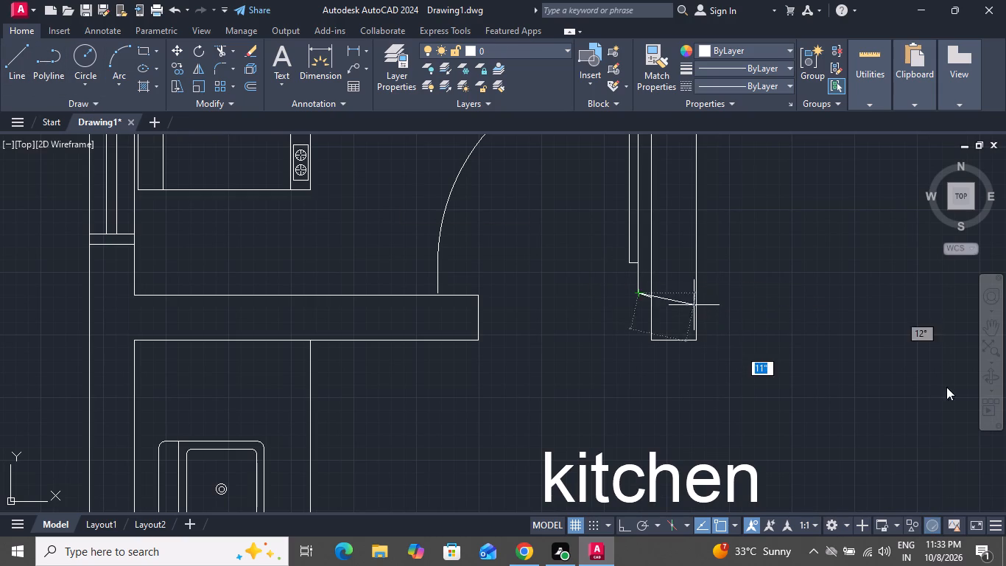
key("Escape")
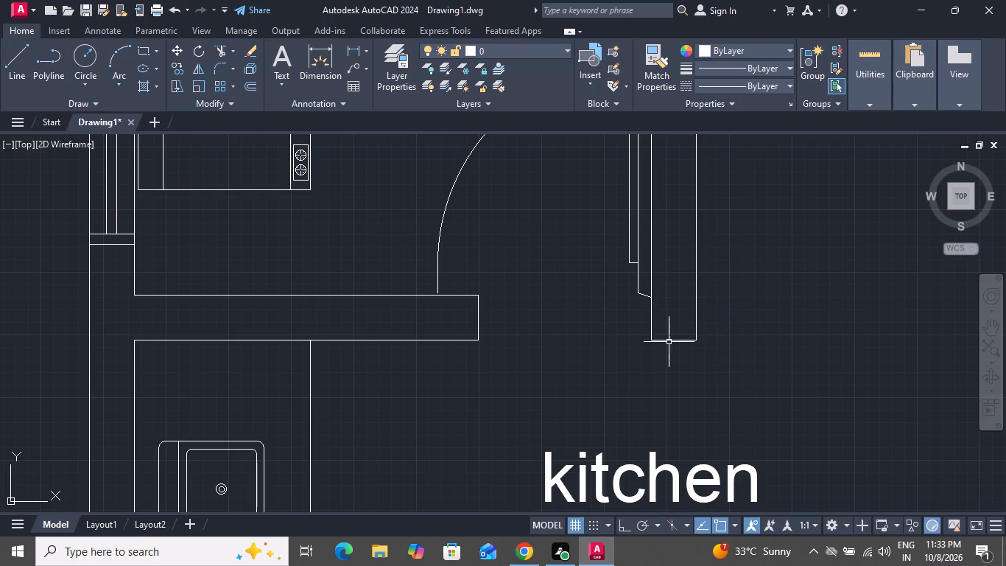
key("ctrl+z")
Draw a horizontal line about 2'-10" long across the doorway, from the partition wall end's upper corner to the east wall's inner face.
left_click(21, 57)
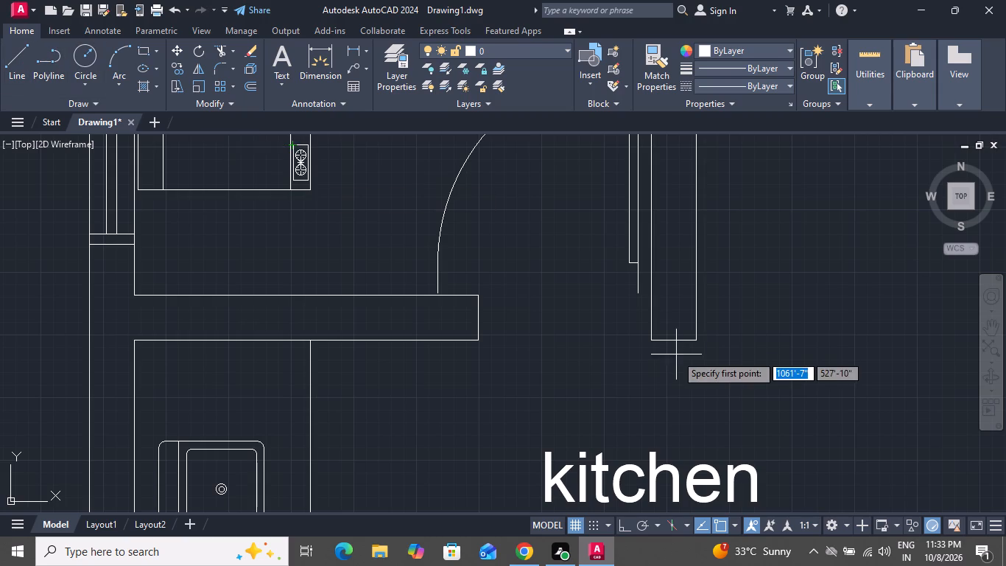
scroll(652, 315, "up", 2)
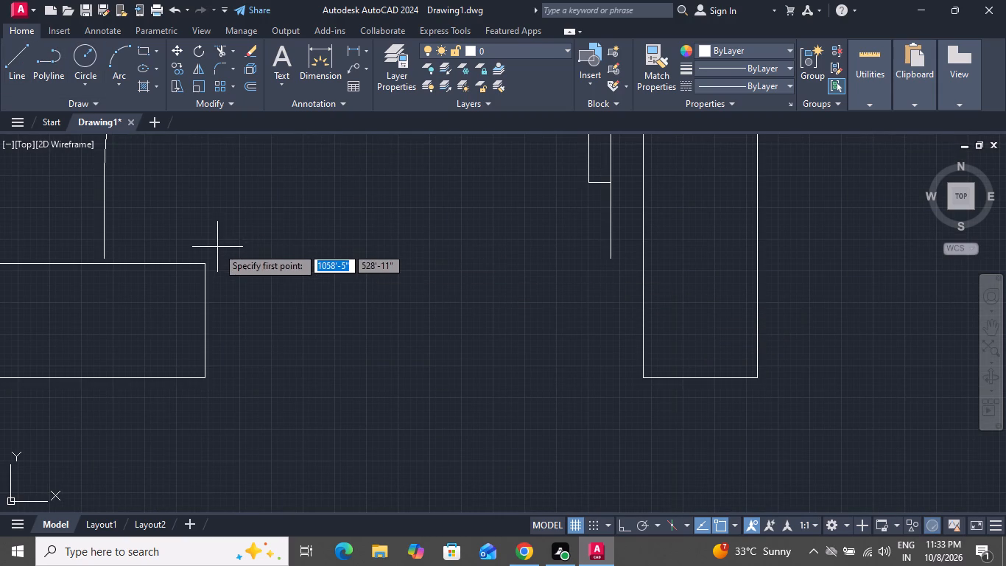
left_click(207, 261)
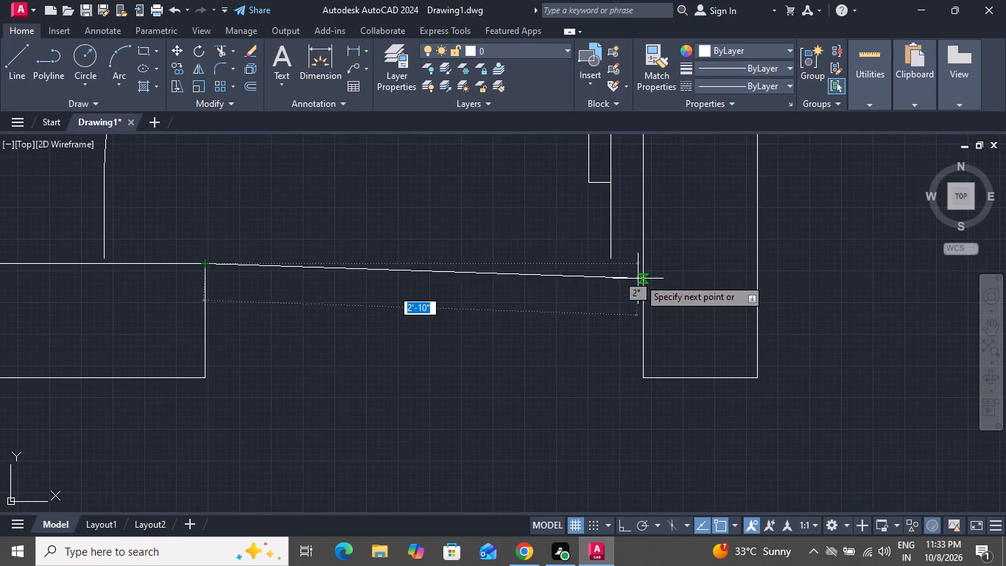
left_click(640, 263)
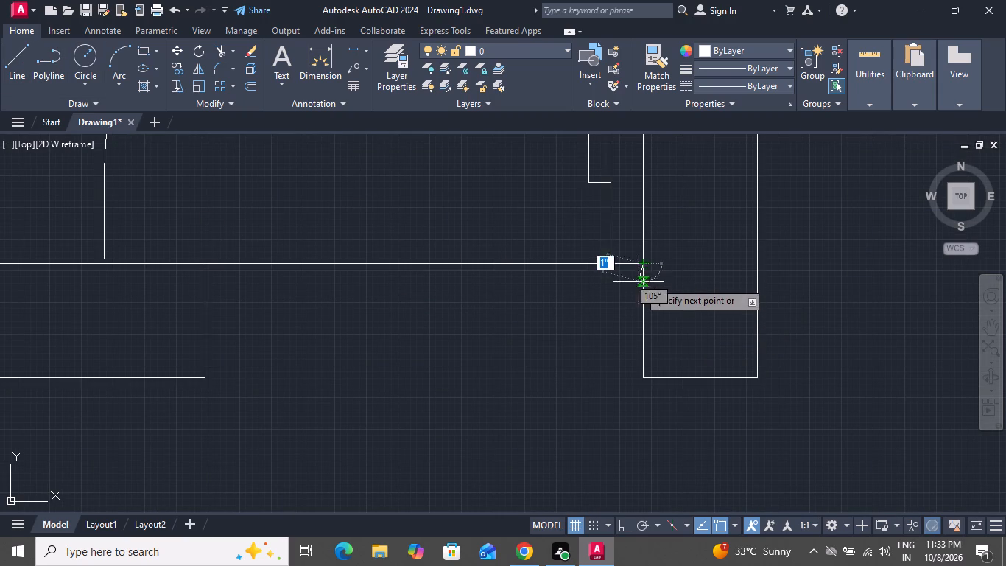
key("Escape")
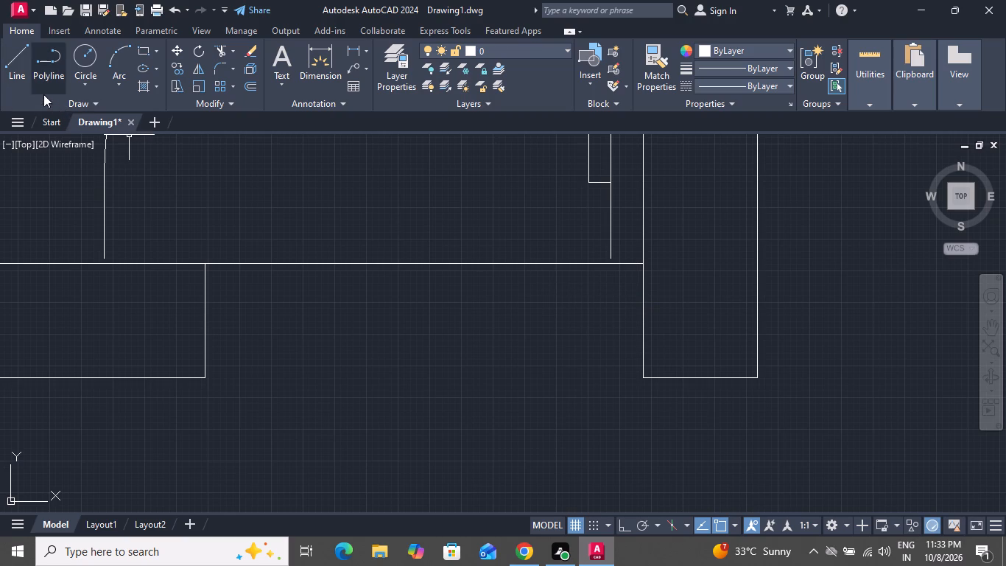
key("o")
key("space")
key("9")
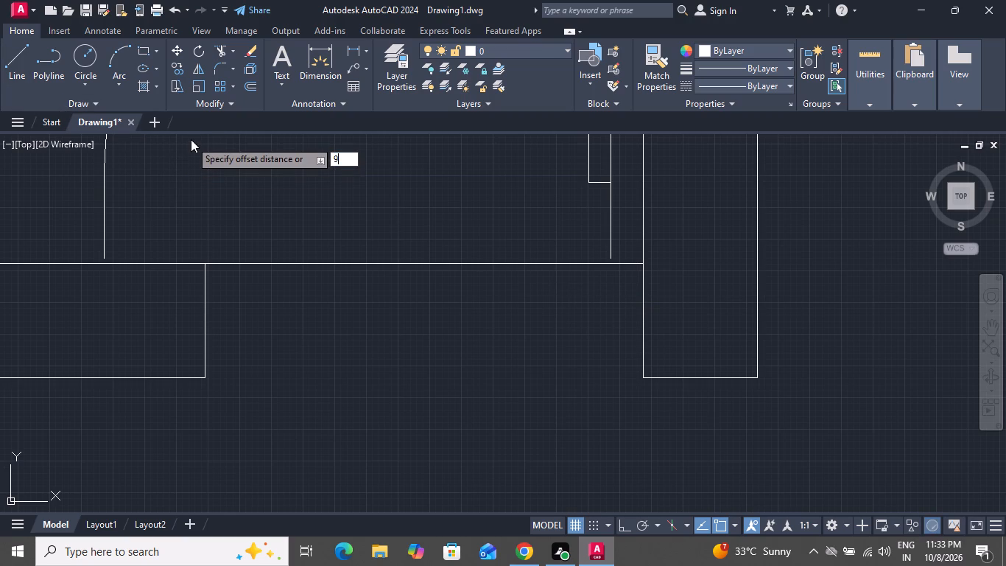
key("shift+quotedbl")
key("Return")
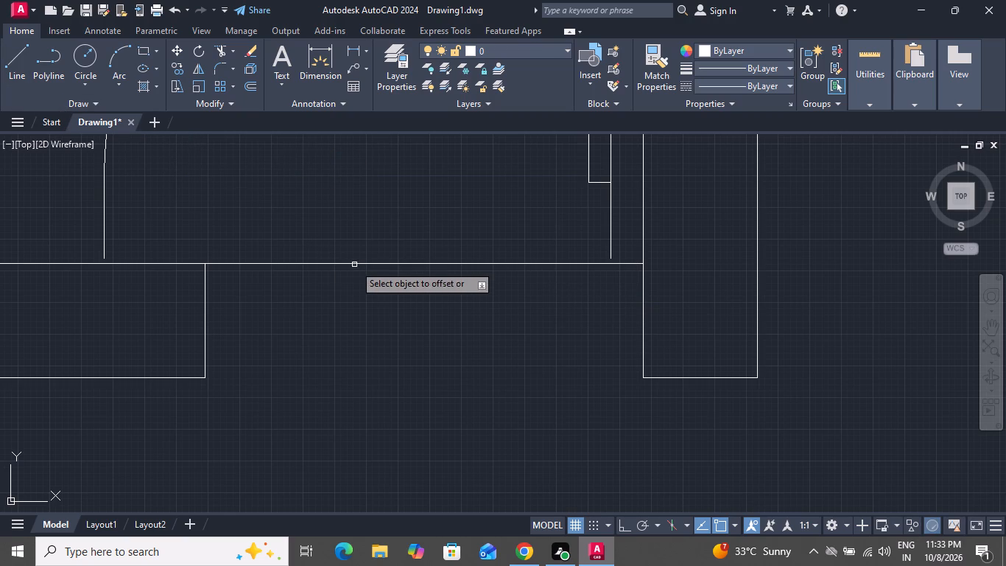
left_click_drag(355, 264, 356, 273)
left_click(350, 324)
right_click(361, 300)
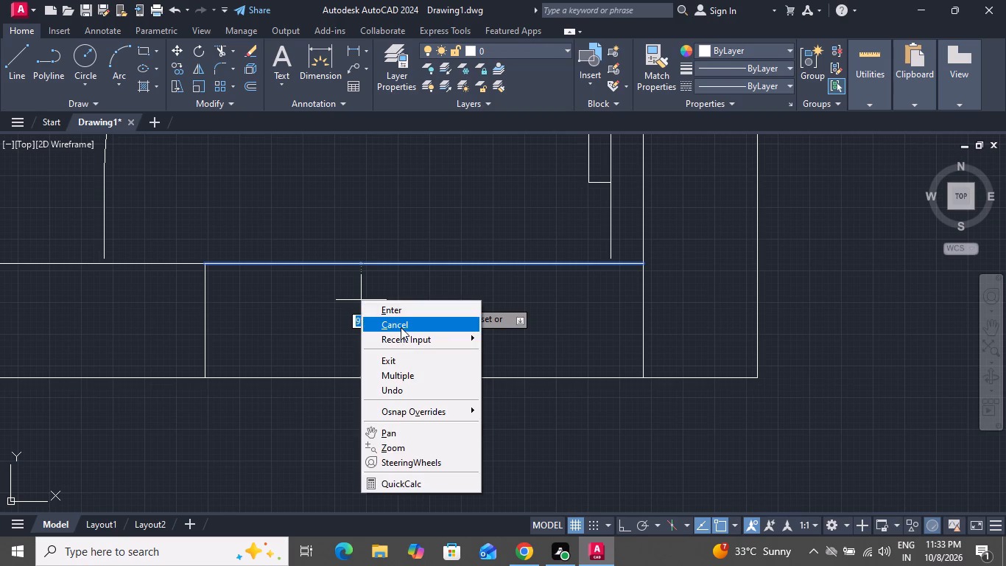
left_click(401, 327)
Move the small room's door block down from its lower hinge endpoint onto the line drawn across the doorway.
left_click(608, 244)
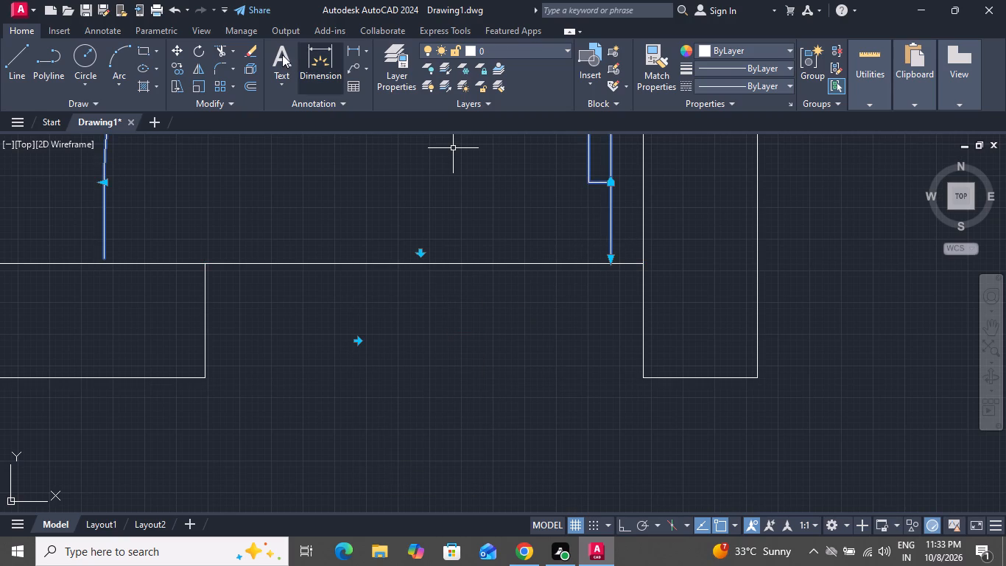
left_click(172, 49)
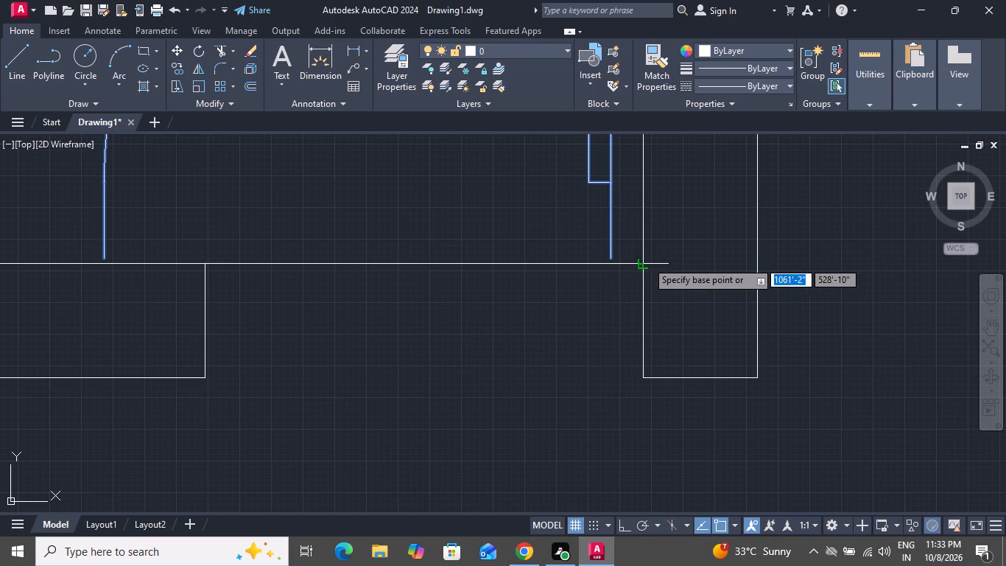
left_click(615, 259)
left_click(615, 265)
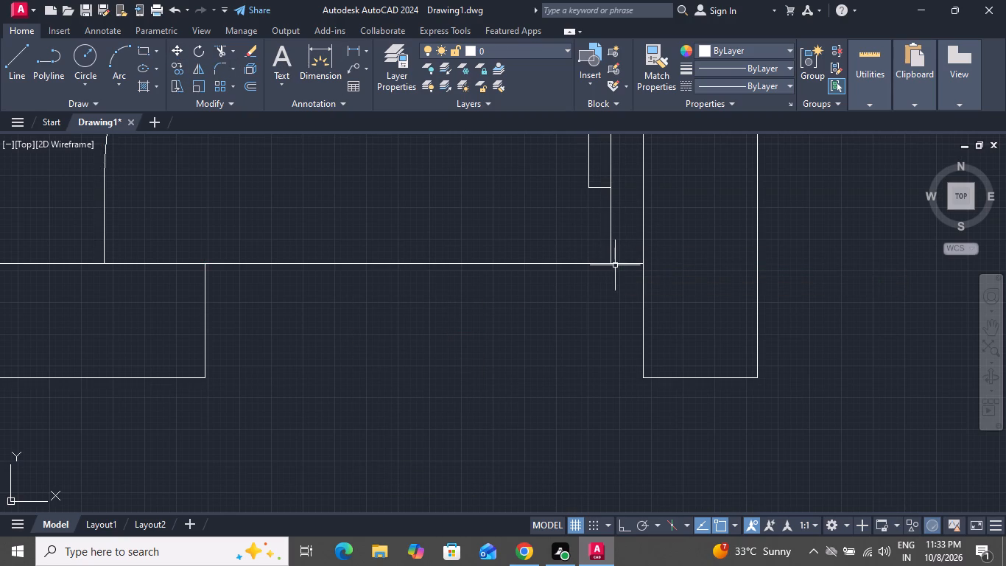
Draw a vertical jamb line through the partition wall's thickness, from the lower end of the door's swing arc to the wall's lower face.
scroll(405, 354, "down", 1)
left_click(10, 60)
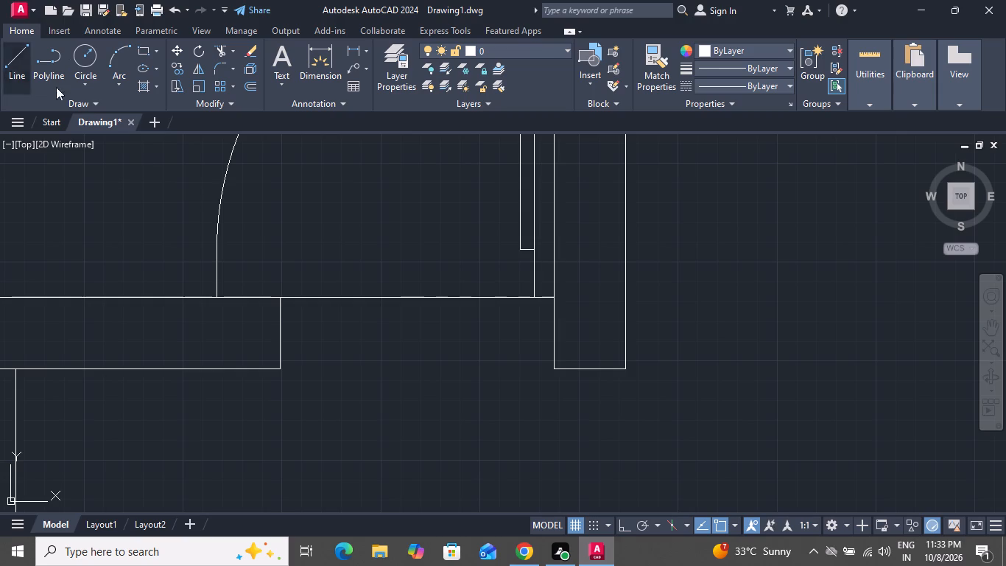
left_click(217, 297)
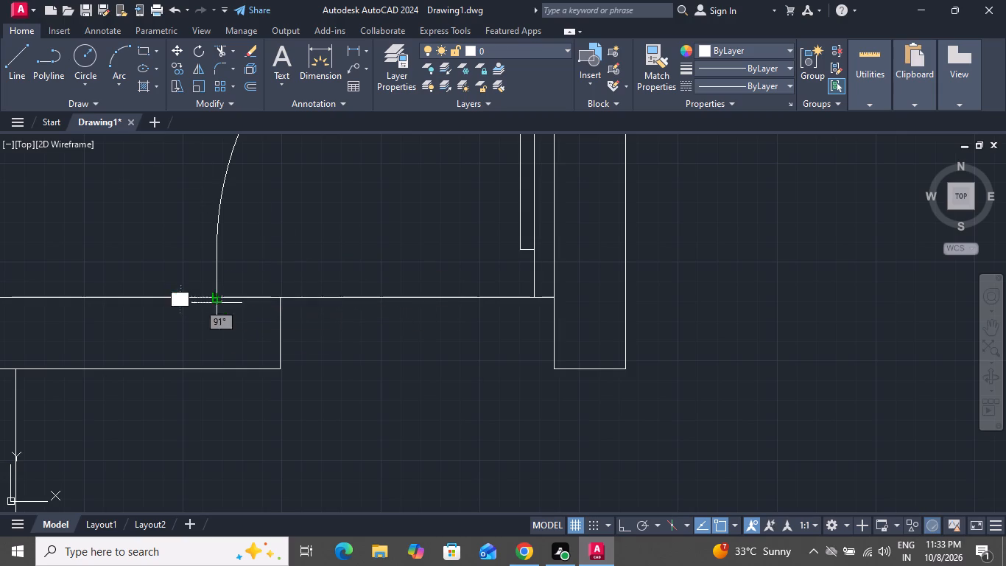
left_click(217, 366)
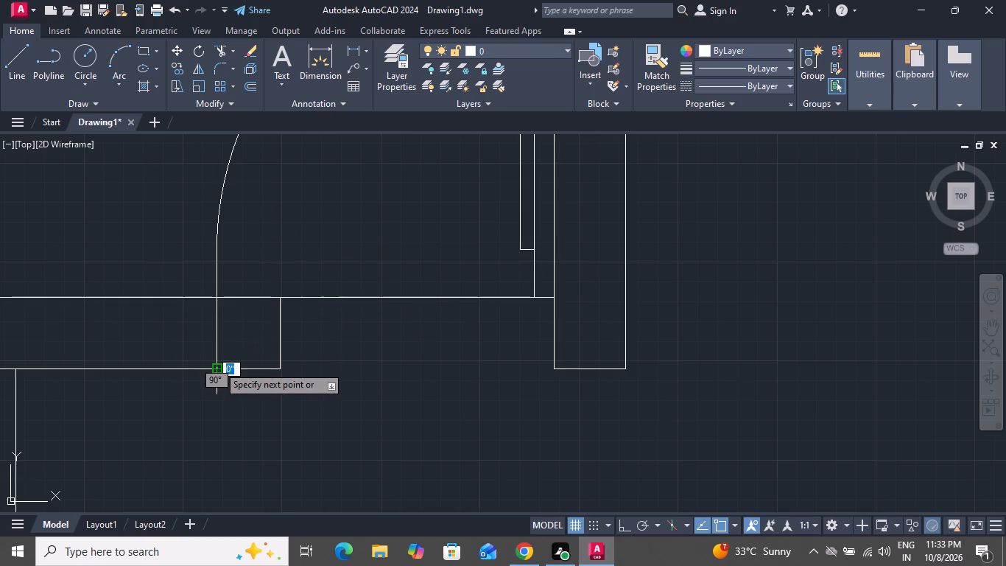
right_click(218, 365)
left_click(246, 386)
Trim the line across the doorway and the partition wall stub past the new jamb line, leaving a short piece at the hinge.
scroll(309, 340, "down", 3)
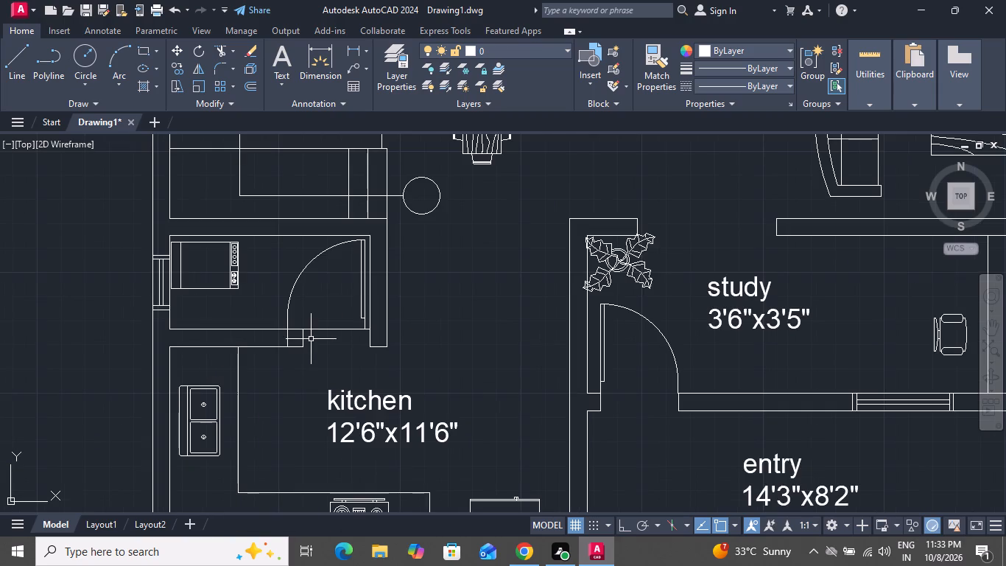
key("t")
key("r")
key("space")
key("space")
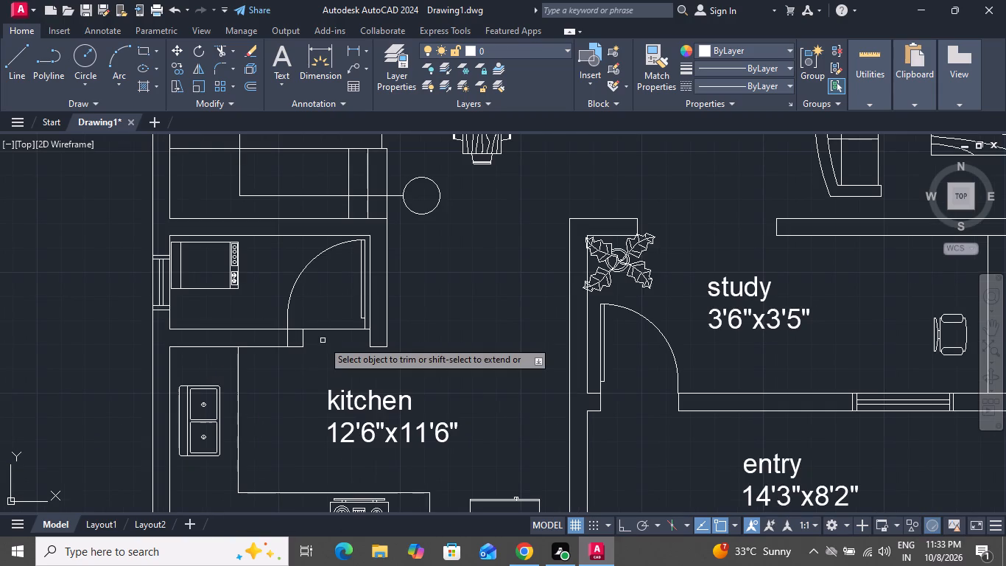
scroll(323, 340, "up", 3)
left_click(295, 243)
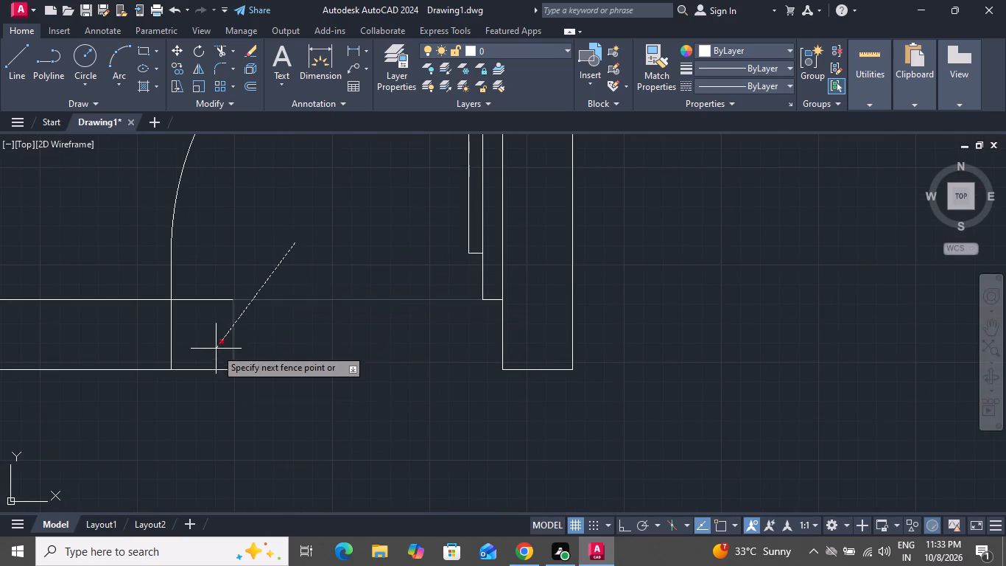
left_click(212, 352)
left_click_drag(204, 391, 208, 379)
left_click(226, 234)
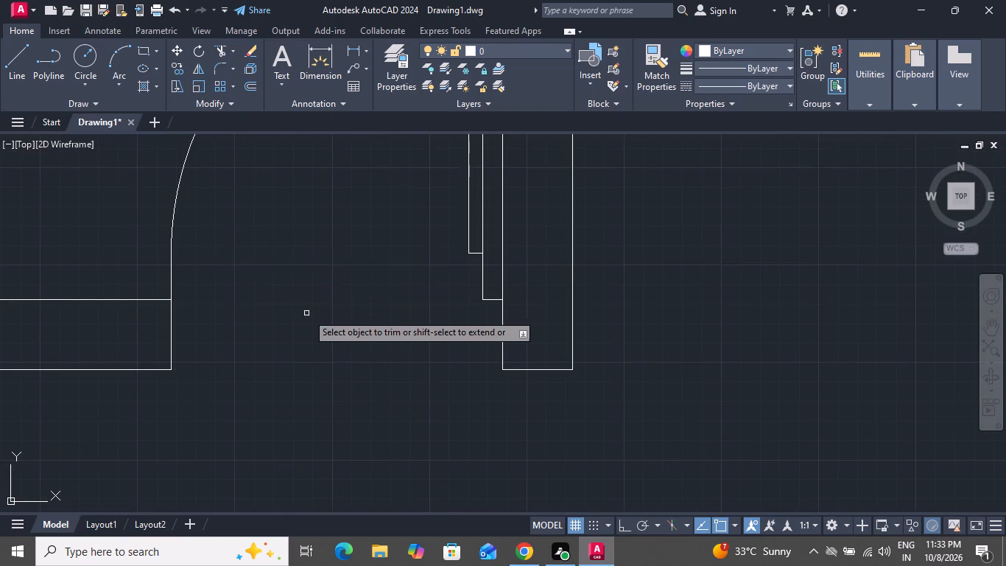
scroll(317, 322, "down", 2)
scroll(326, 334, "up", 1)
scroll(332, 346, "down", 1)
right_click(485, 270)
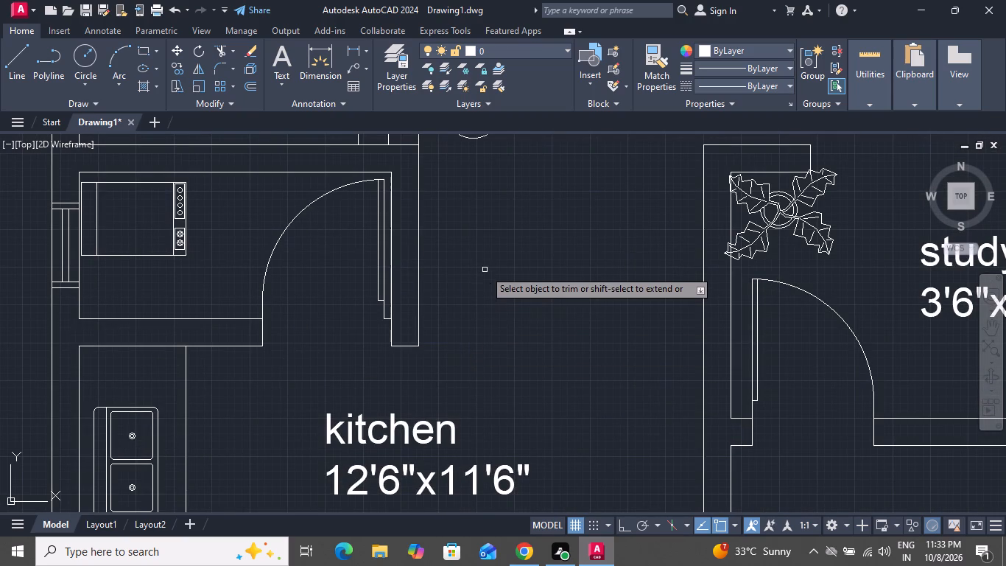
left_click(534, 296)
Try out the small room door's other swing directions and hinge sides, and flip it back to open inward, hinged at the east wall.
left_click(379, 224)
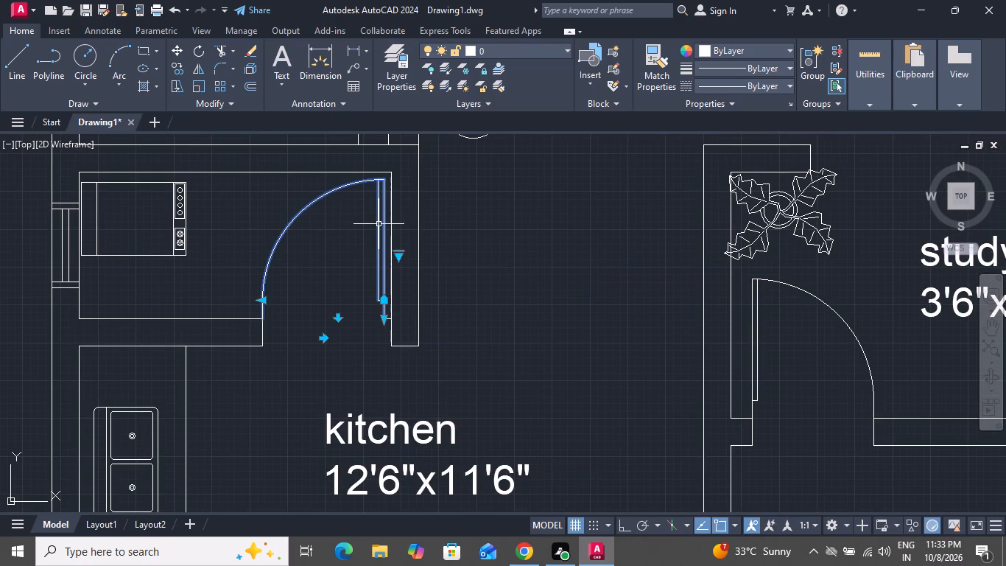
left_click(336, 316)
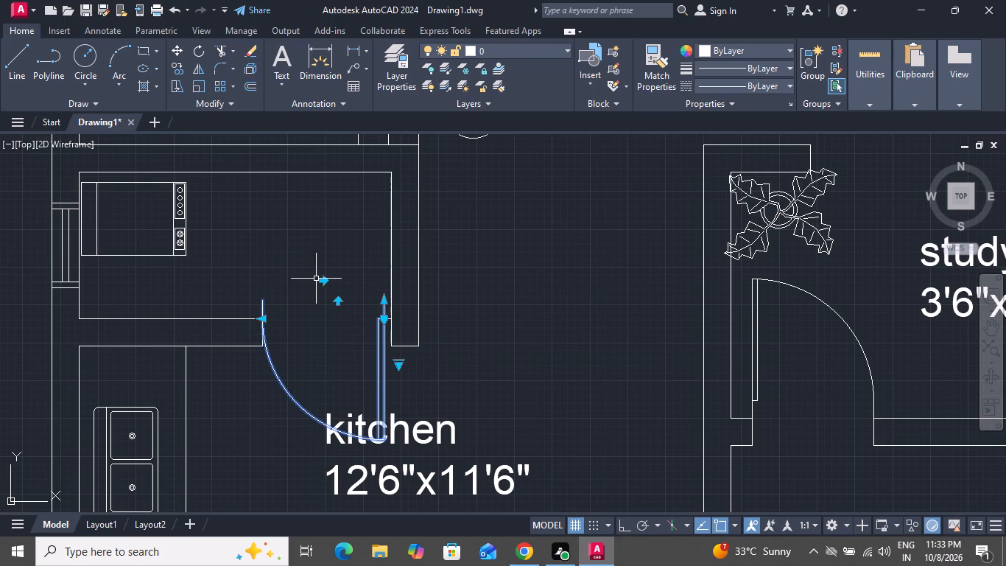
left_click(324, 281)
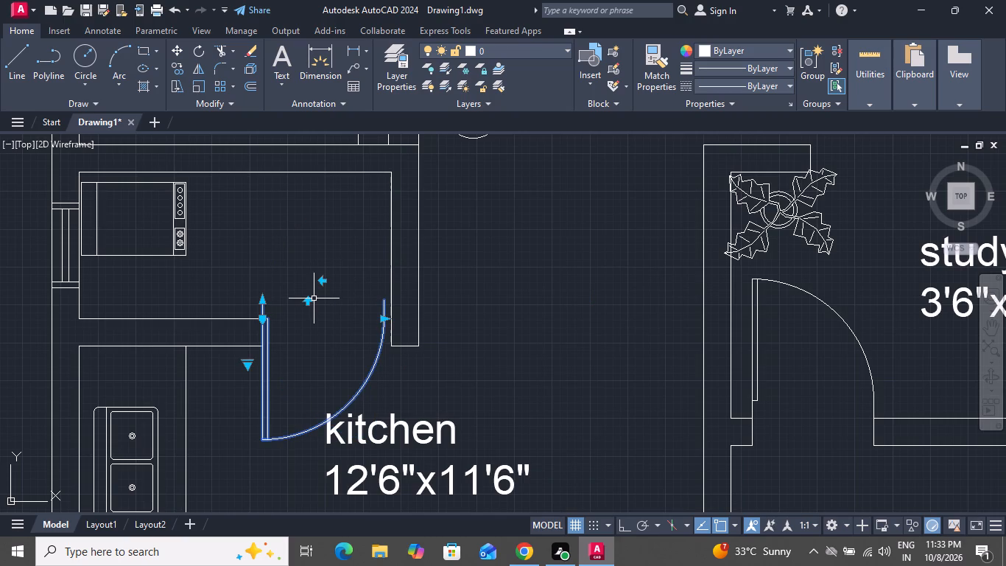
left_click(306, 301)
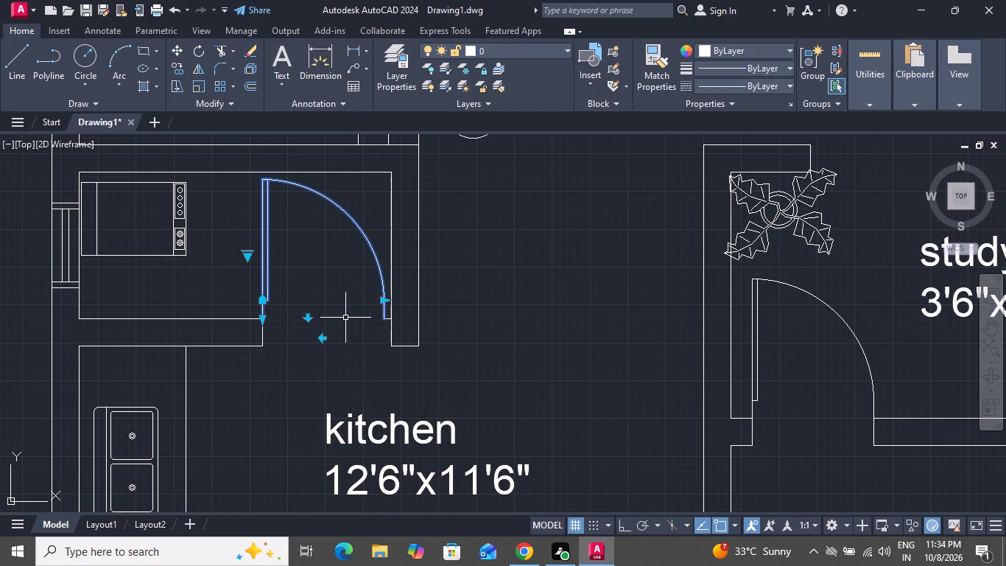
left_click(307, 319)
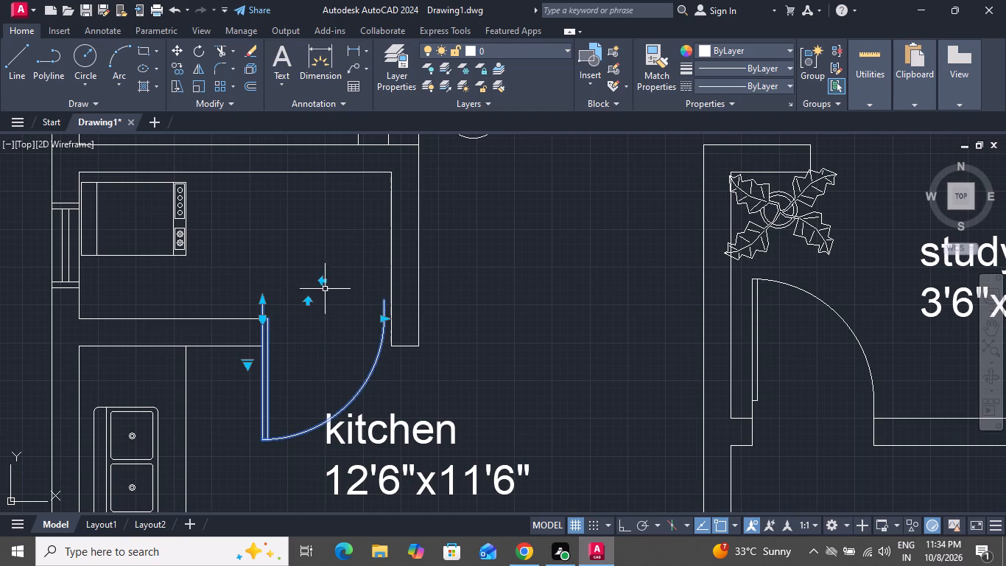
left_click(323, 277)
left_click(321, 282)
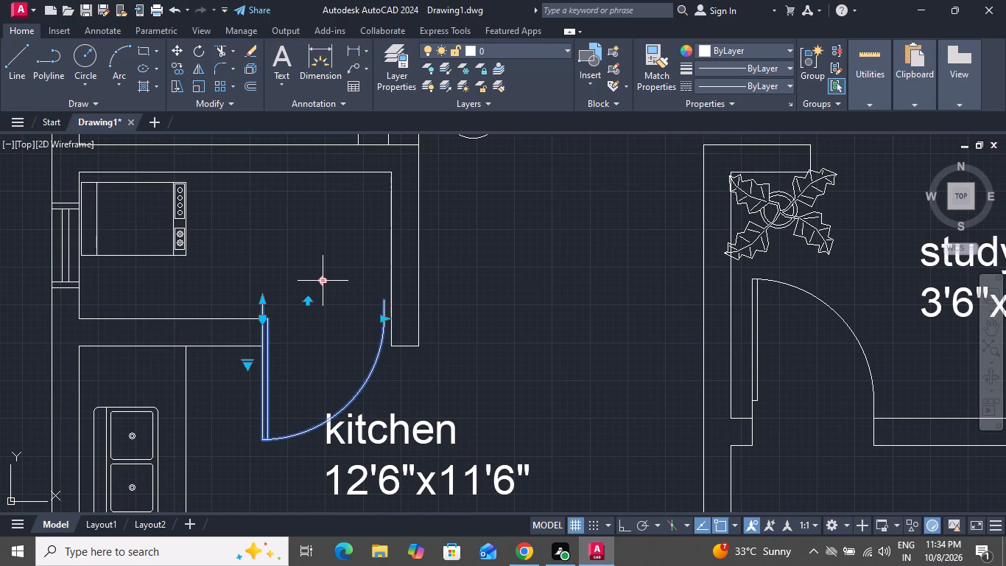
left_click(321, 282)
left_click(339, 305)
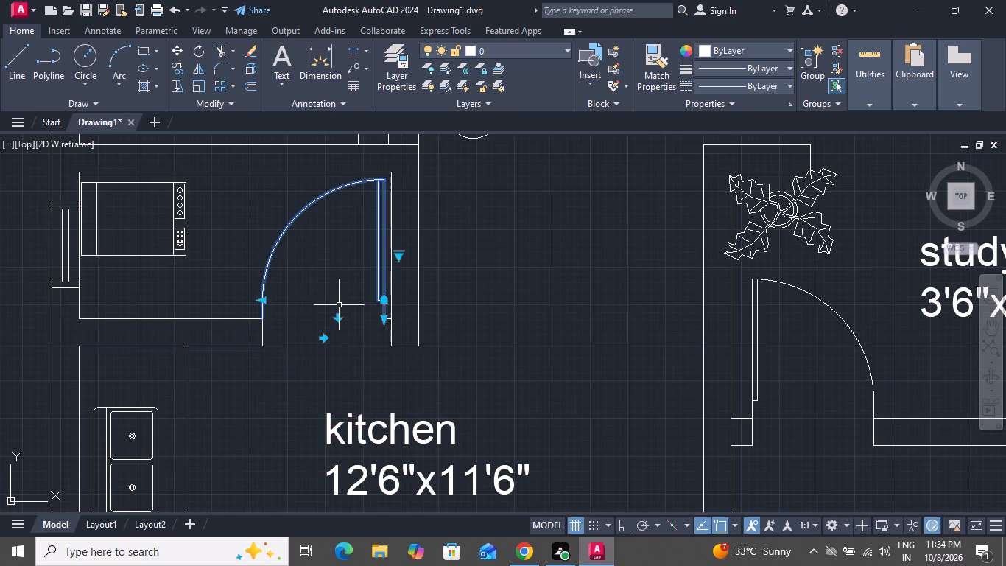
Scale the small room's door block down freehand about a point near its lower hinge end.
scroll(337, 332, "up", 1)
scroll(337, 334, "down", 1)
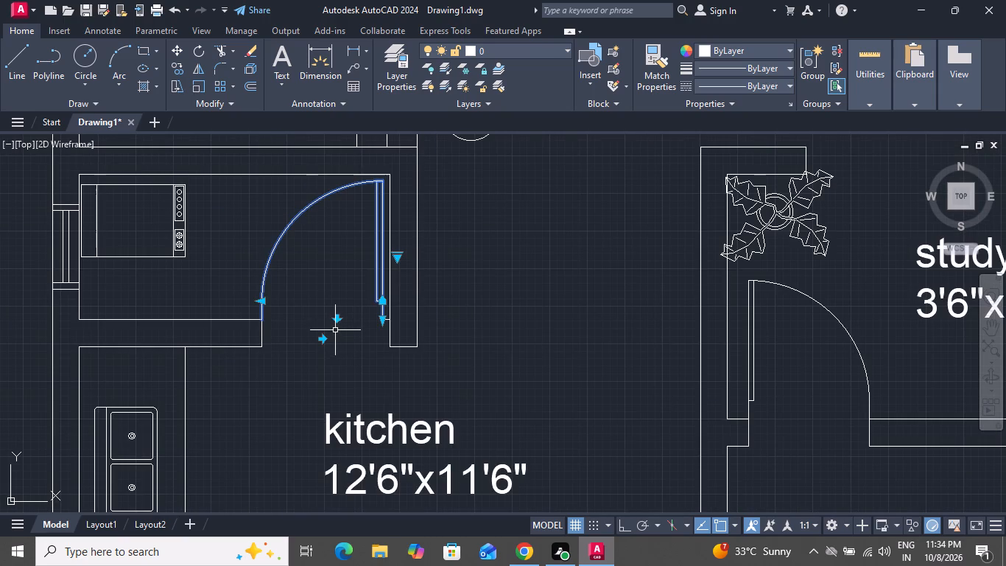
type("sc")
key("space")
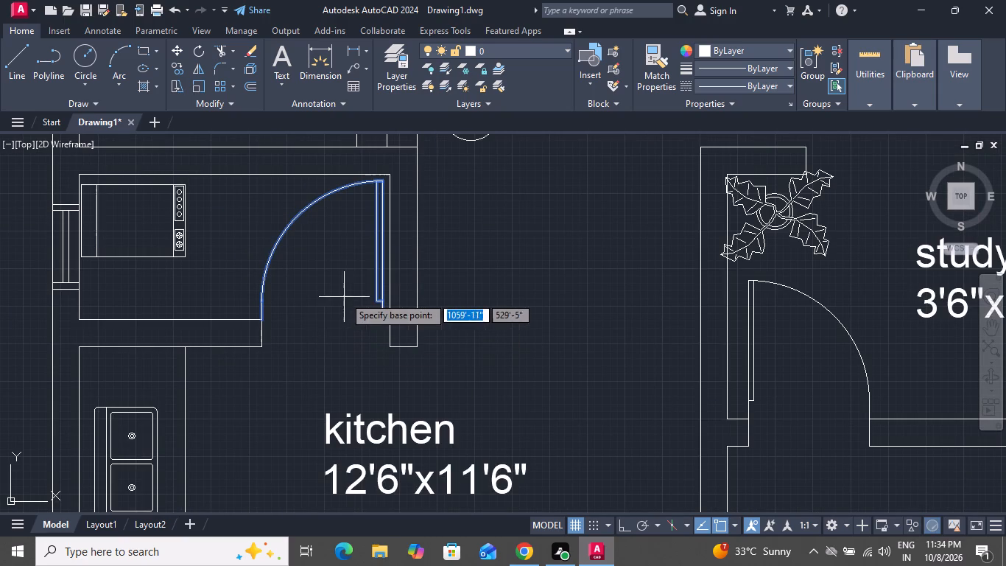
left_click(363, 294)
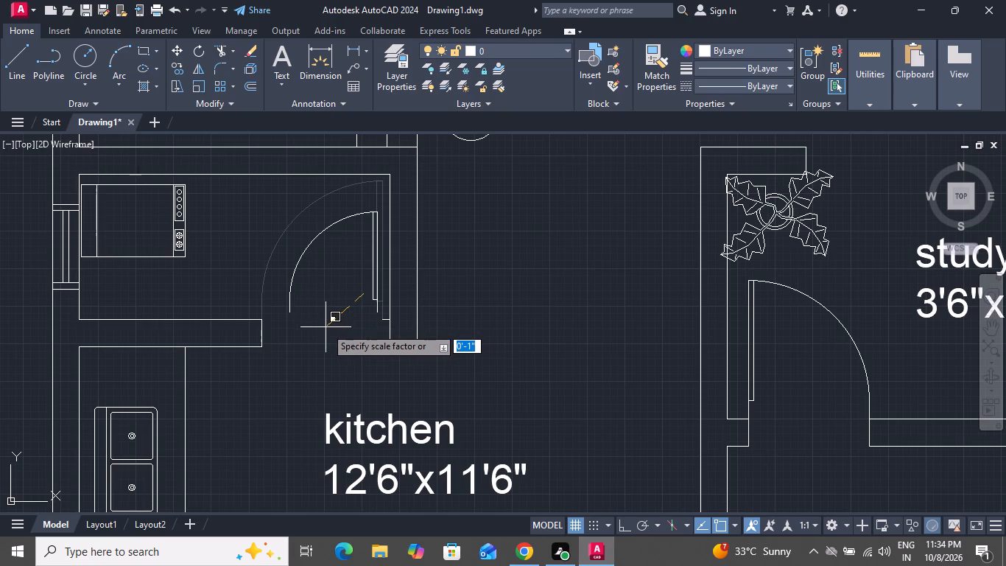
left_click(326, 327)
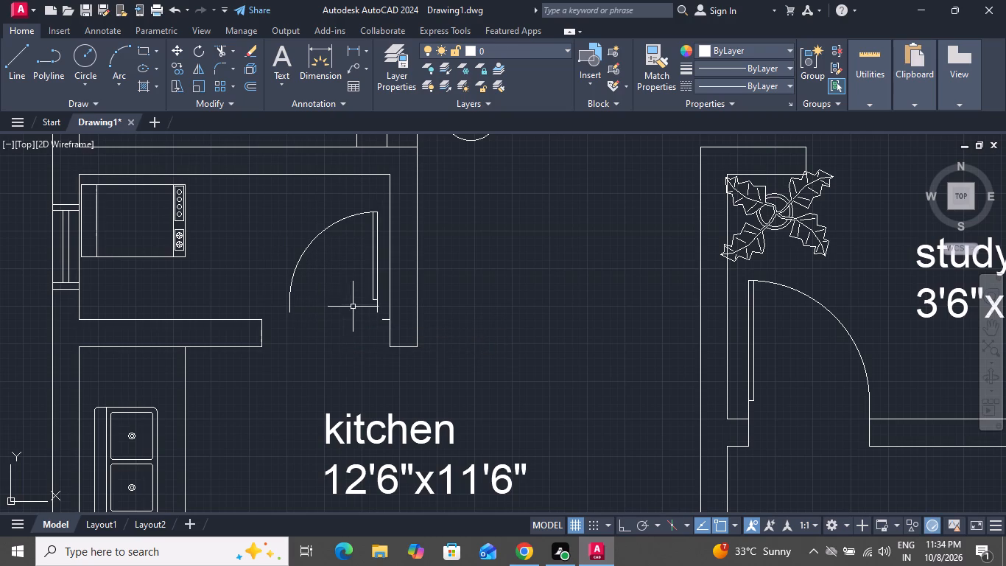
Move the scaled door by its lower hinge endpoint to the free end of the short line at the east wall.
scroll(353, 307, "up", 2)
left_click(402, 247)
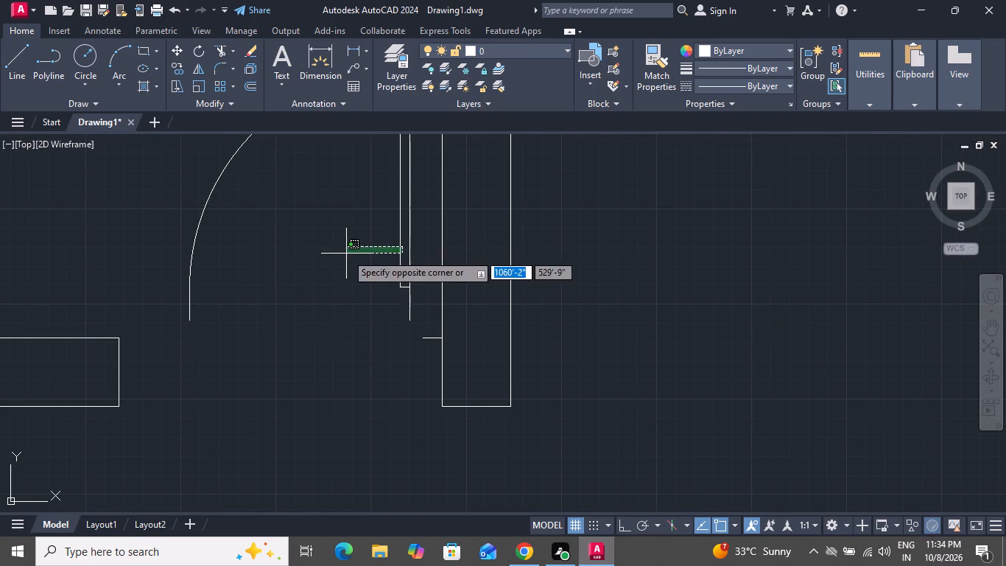
left_click(358, 270)
left_click(182, 49)
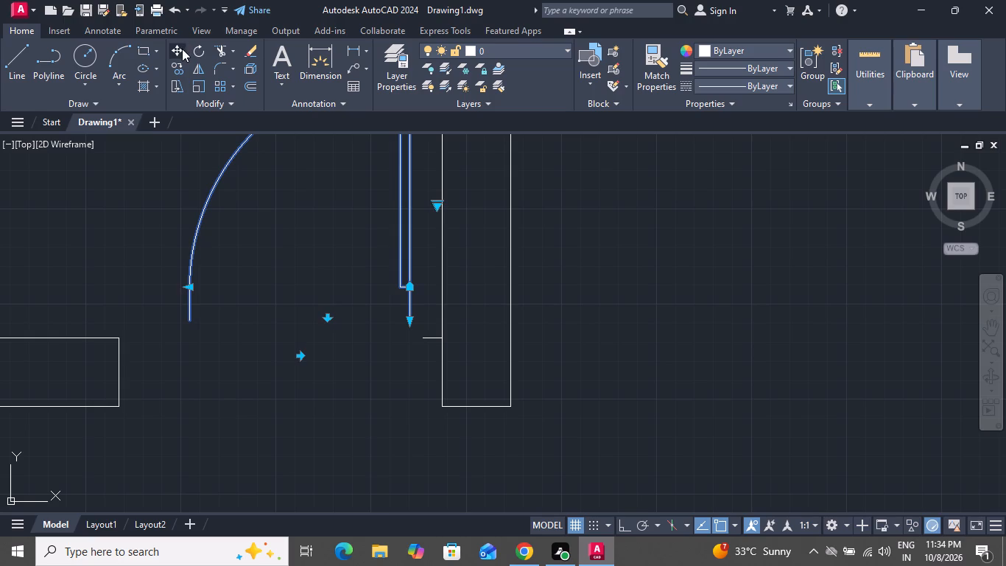
left_click(414, 323)
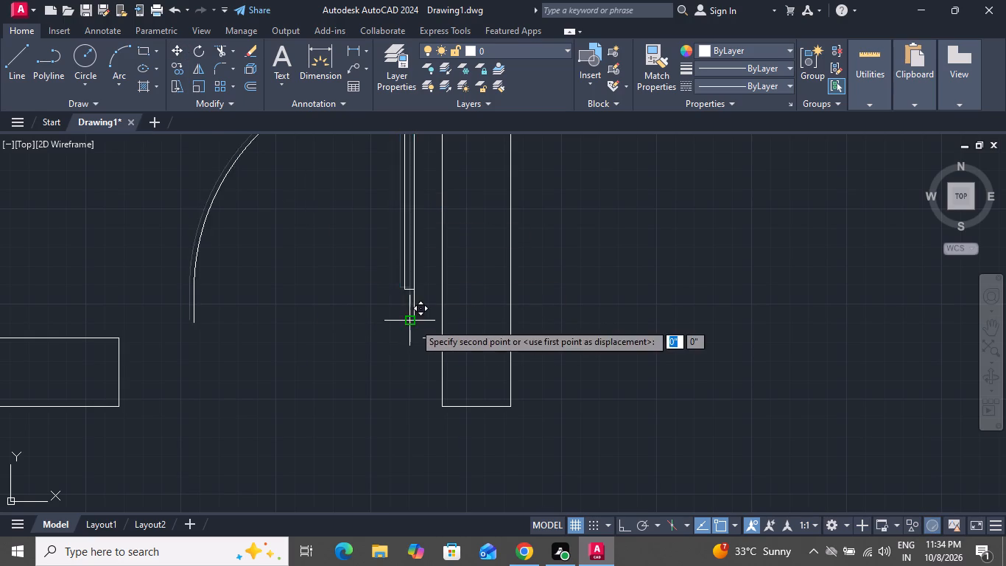
left_click(418, 339)
Extend the partition wall's upper line to the door's free jamb end and its lower line across the doorway to the east wall.
scroll(398, 380, "down", 2)
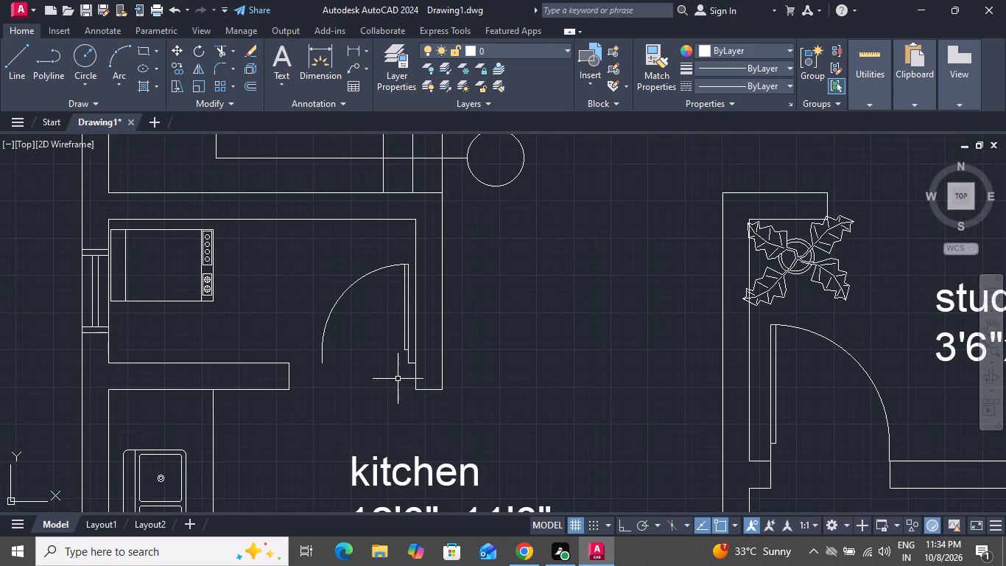
type("ex")
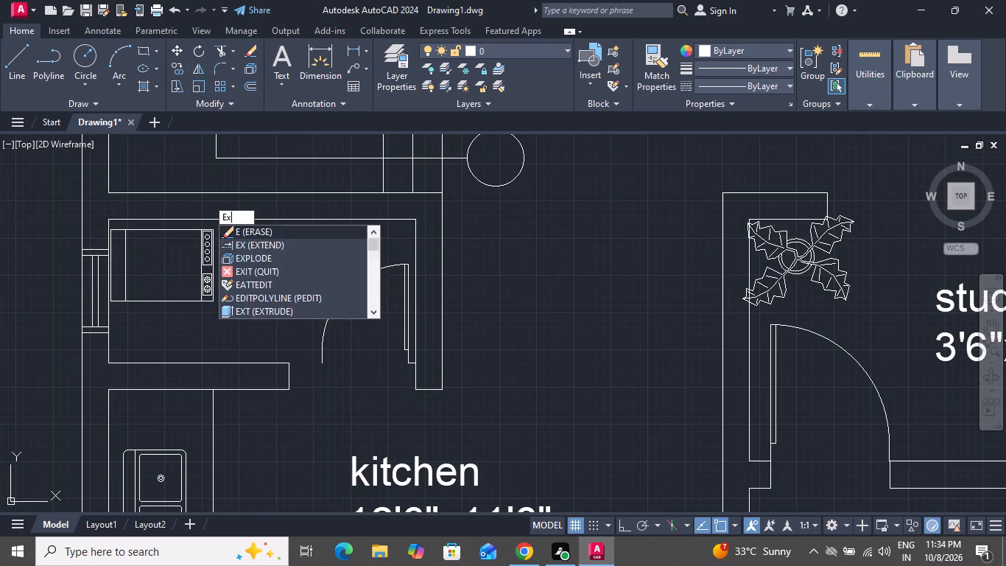
key("space")
key("space")
left_click(279, 360)
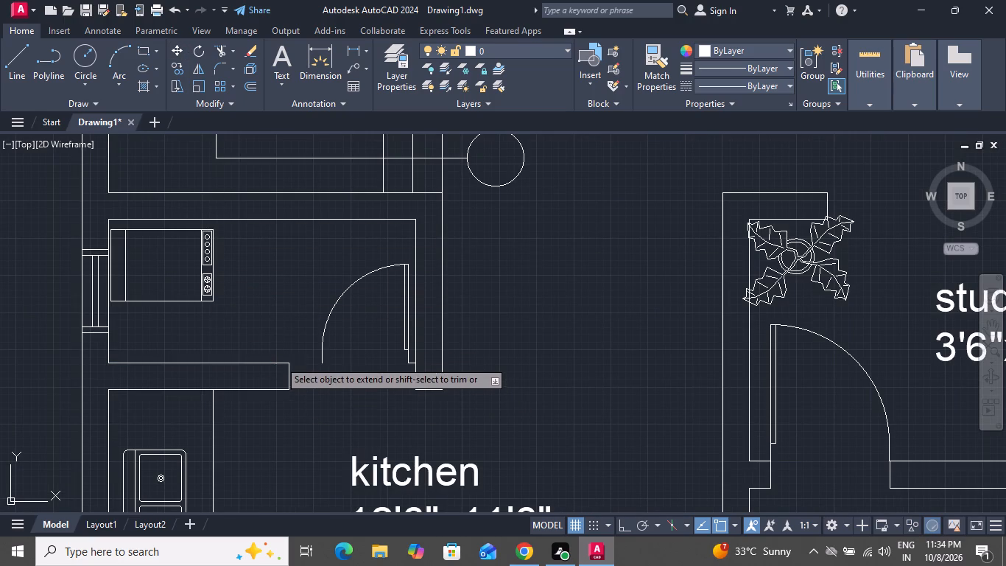
left_click(279, 371)
left_click(279, 391)
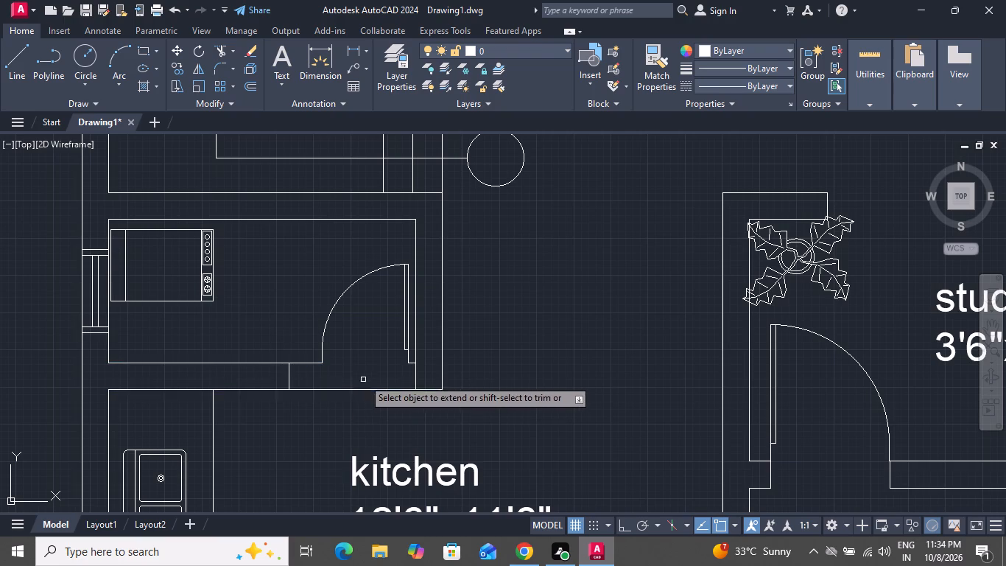
scroll(365, 377, "up", 2)
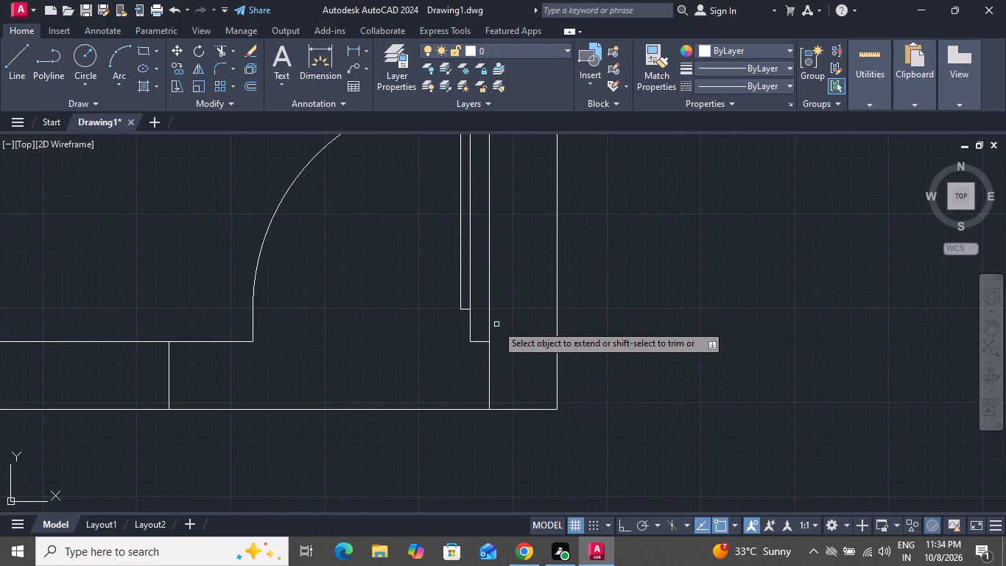
right_click(401, 431)
left_click(462, 276)
scroll(448, 393, "down", 2)
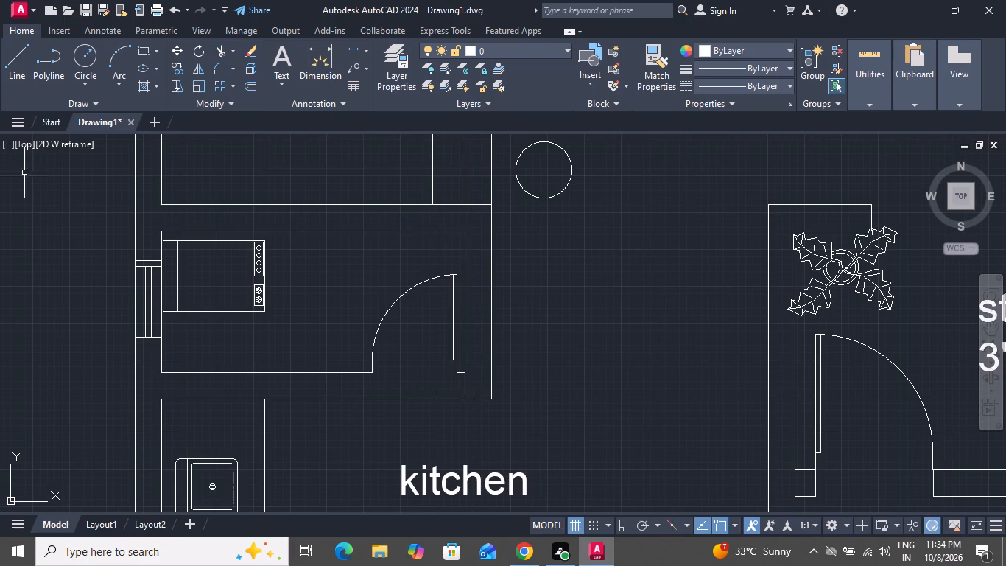
Draw a 9-inch vertical jamb line from the door's lower hinge endpoint down to the partition wall's lower line.
left_click(9, 68)
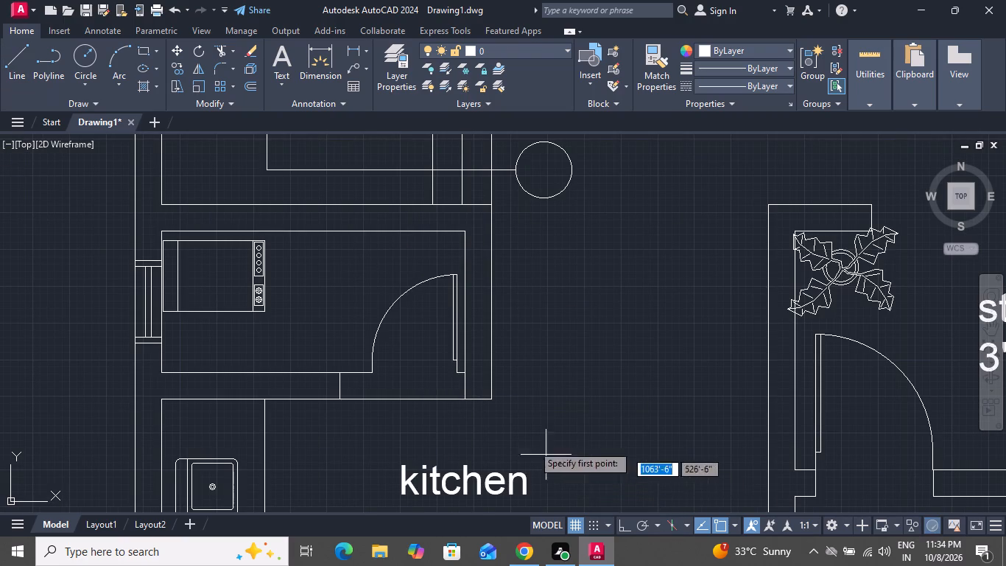
scroll(494, 425, "up", 2)
scroll(457, 363, "down", 2)
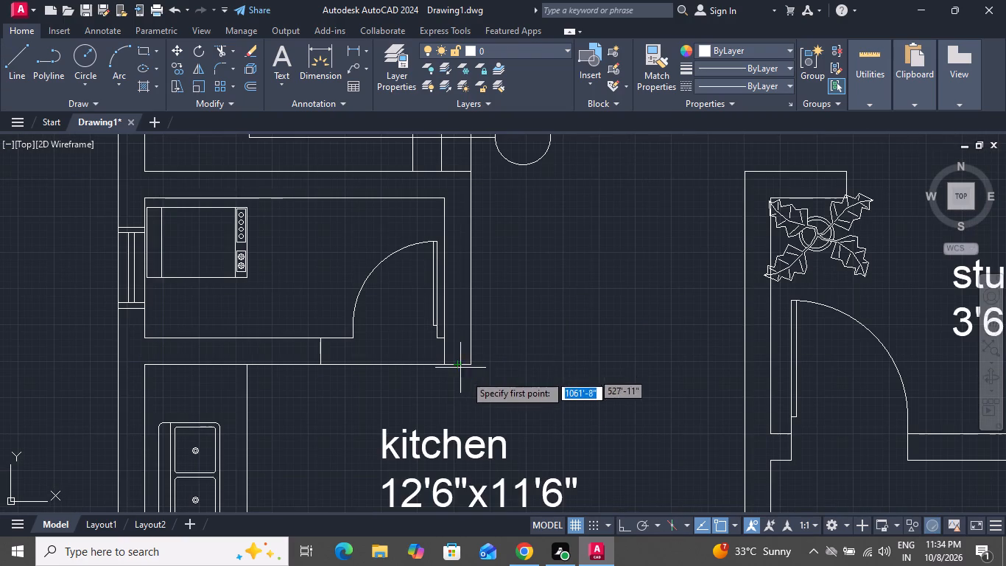
scroll(449, 350, "up", 3)
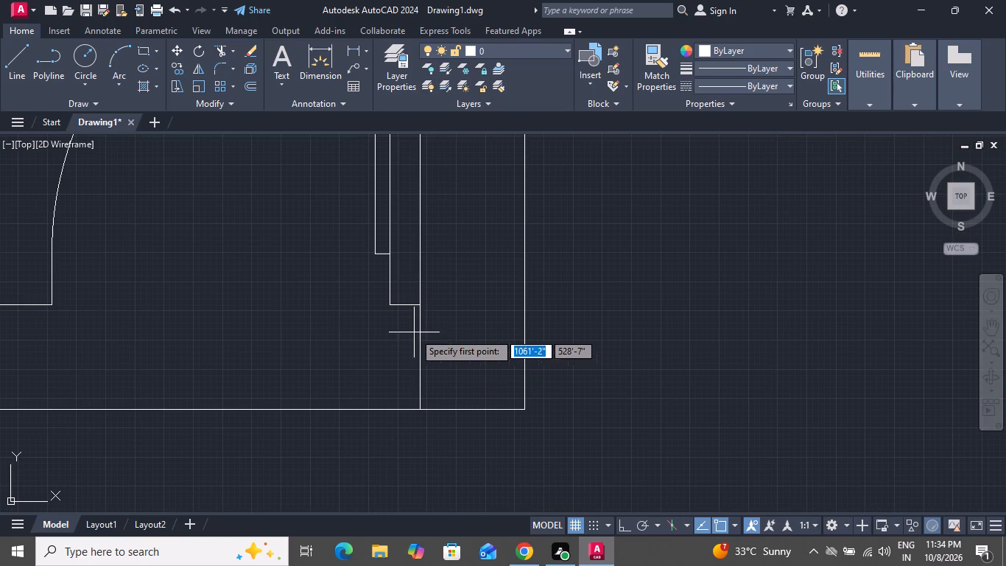
left_click(392, 304)
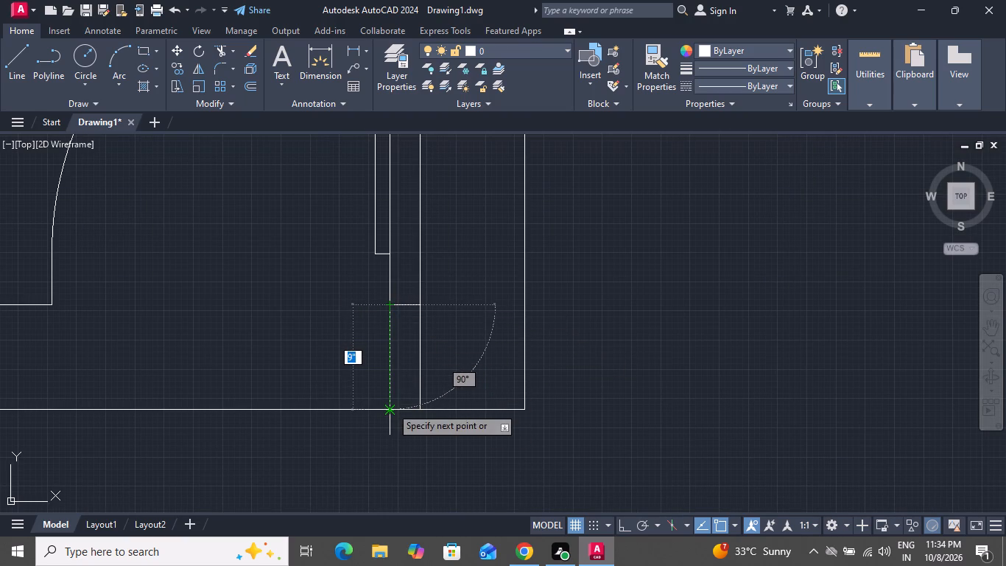
left_click(391, 407)
right_click(393, 407)
left_click(437, 270)
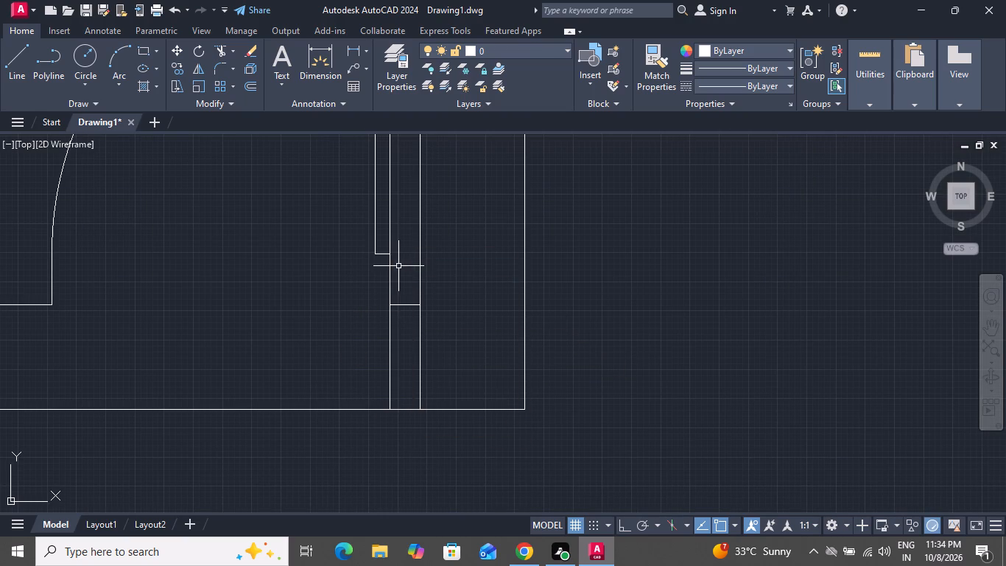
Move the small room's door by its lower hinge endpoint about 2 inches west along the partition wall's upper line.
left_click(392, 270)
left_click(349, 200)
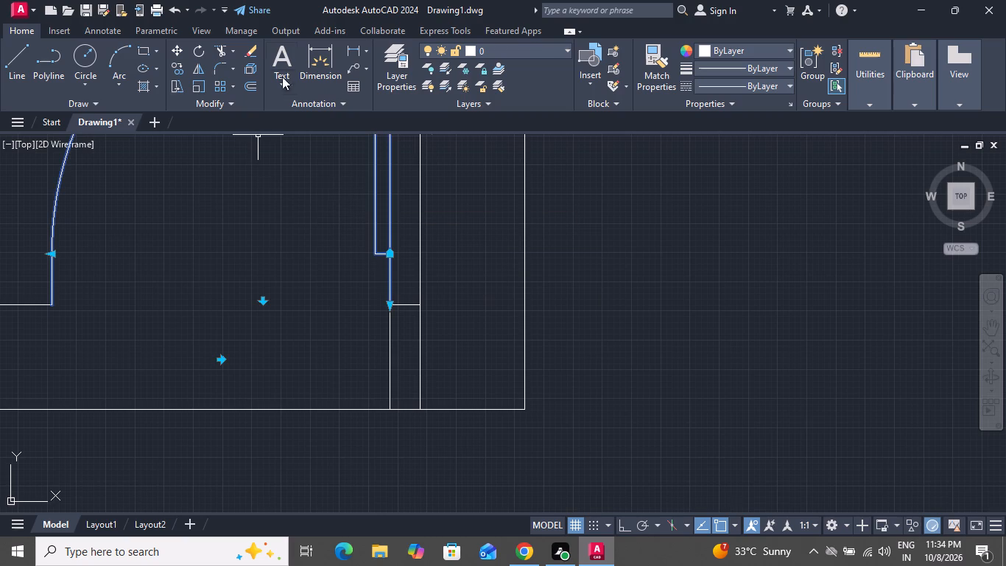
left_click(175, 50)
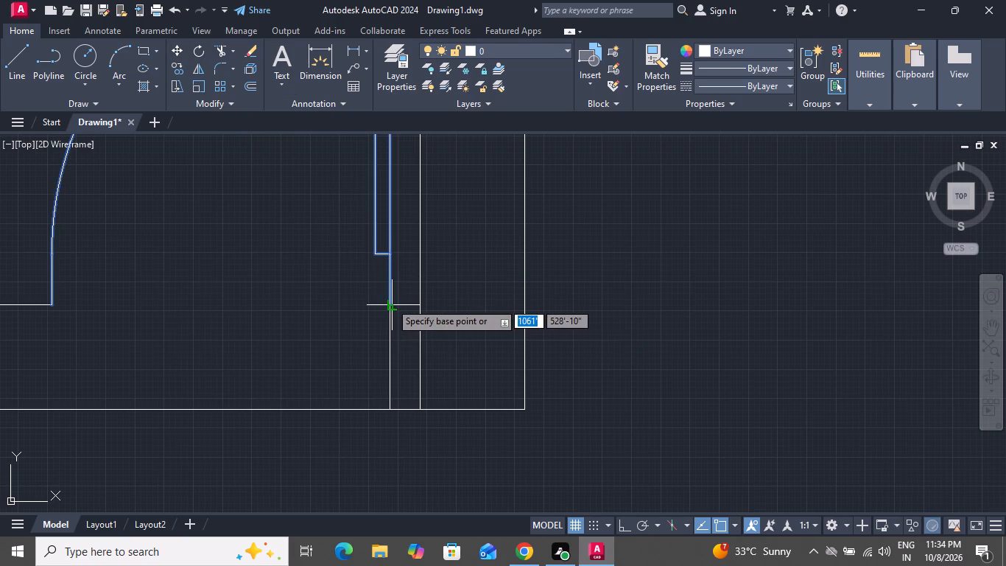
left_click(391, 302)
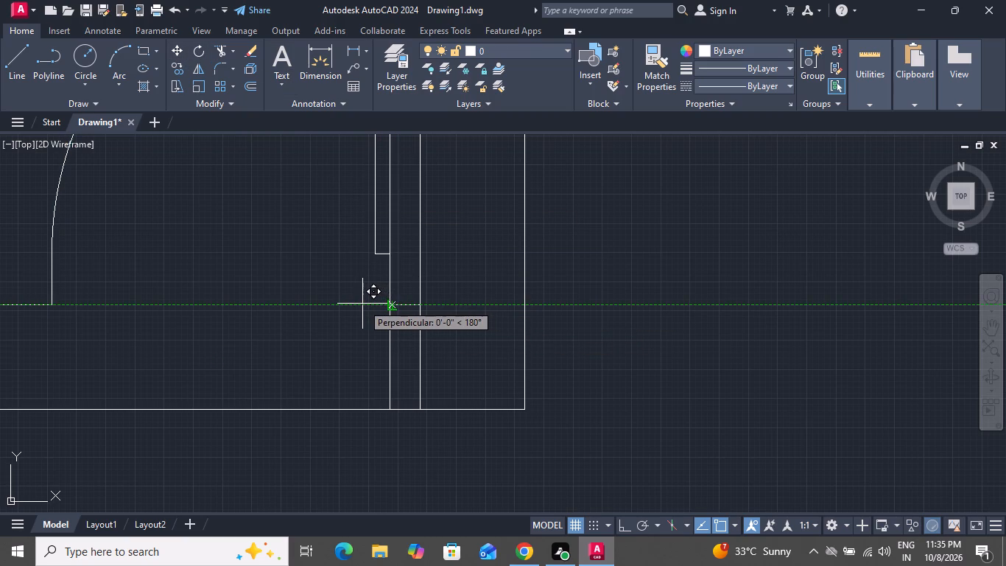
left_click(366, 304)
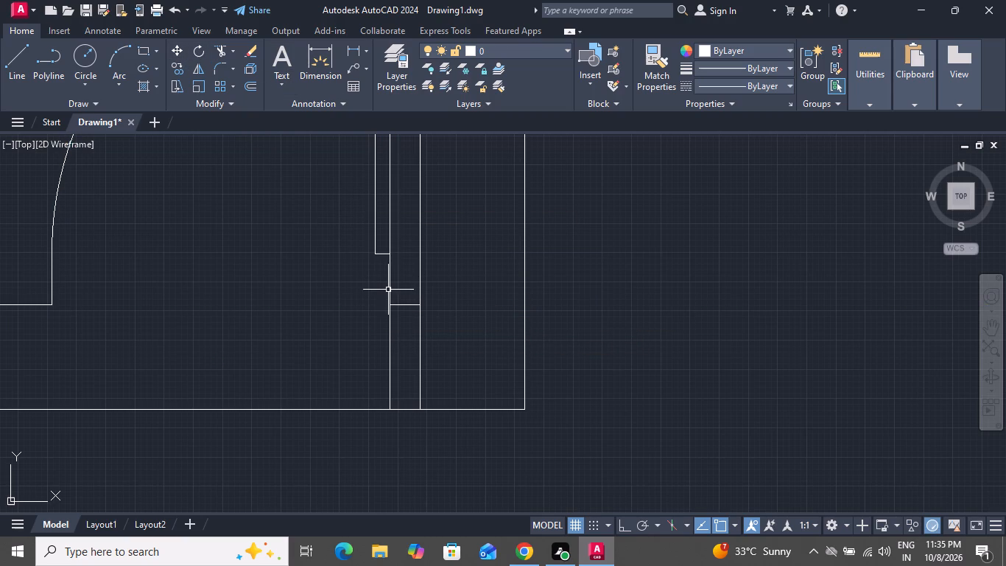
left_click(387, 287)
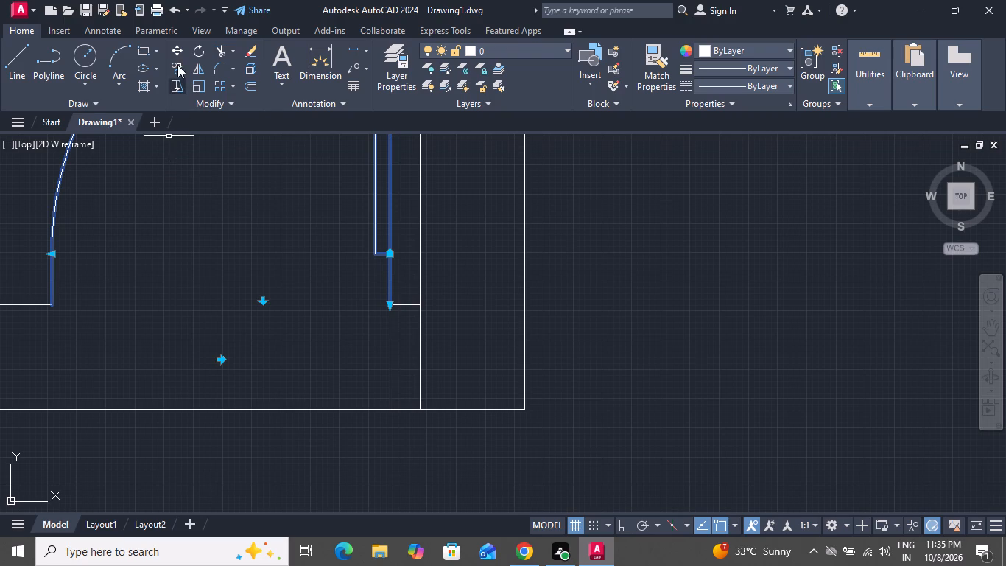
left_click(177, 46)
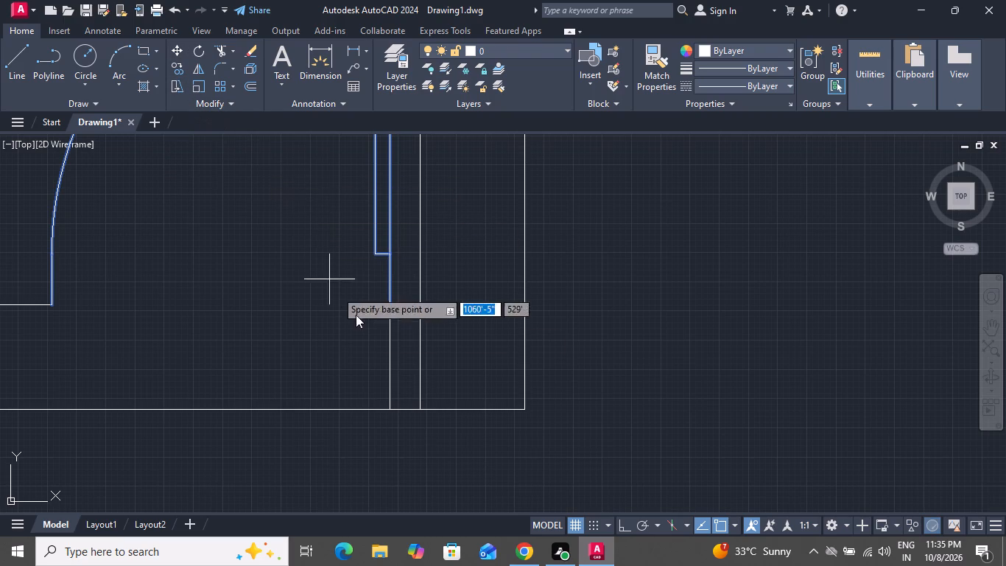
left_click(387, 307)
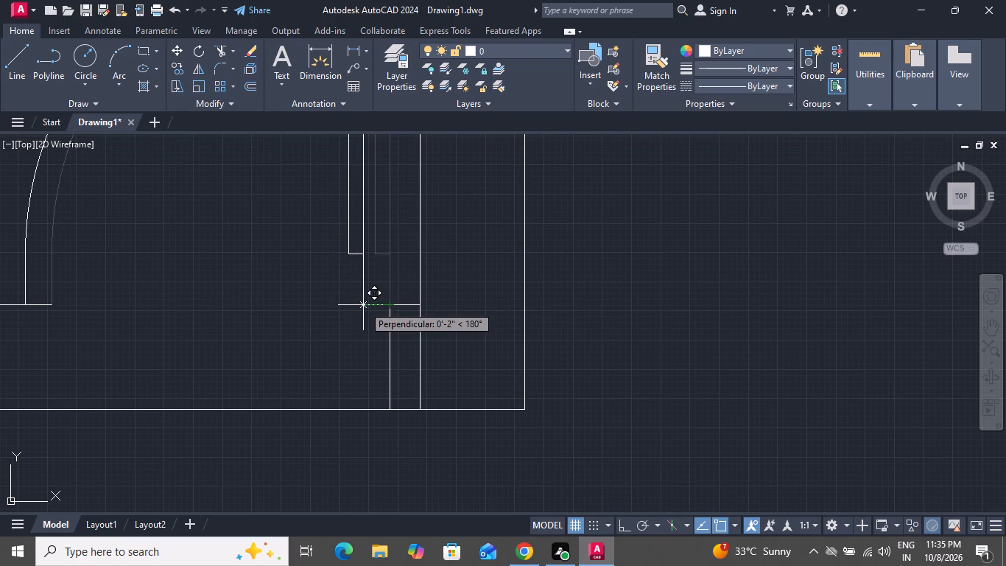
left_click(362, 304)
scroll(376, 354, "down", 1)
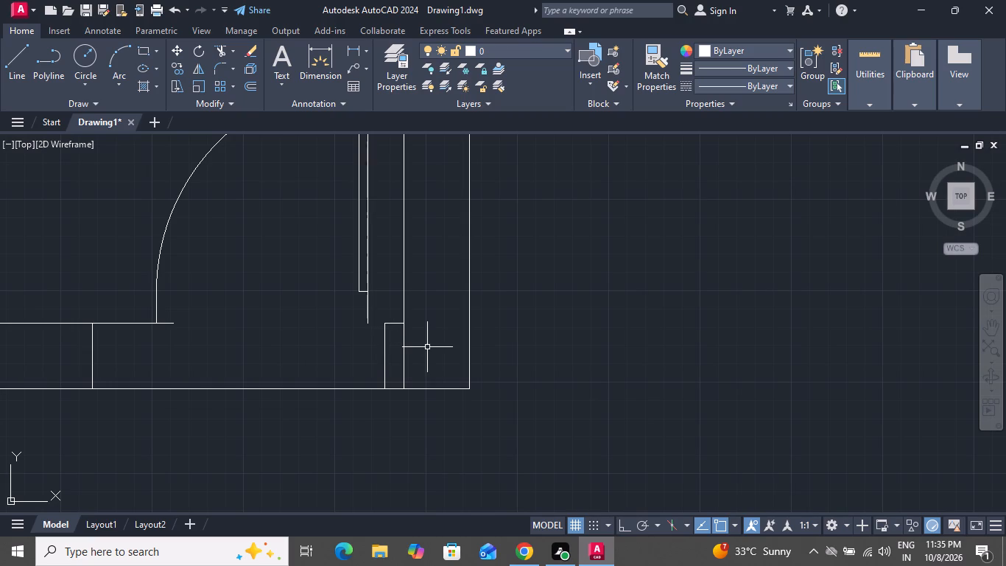
Trim the east wall's inner face line between the short hinge-side line and the partition wall's lower line.
type("tr")
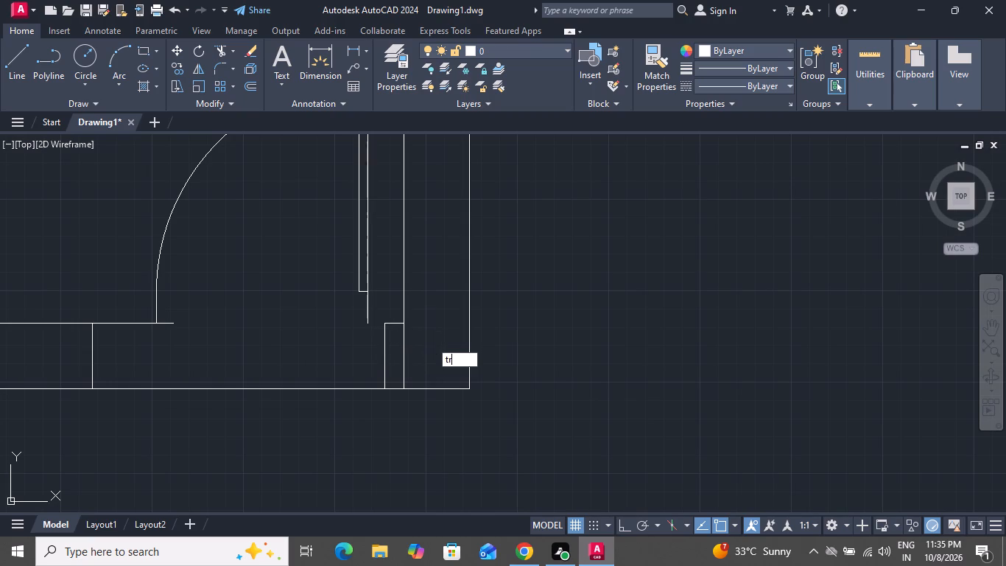
type("vv")
left_click(417, 347)
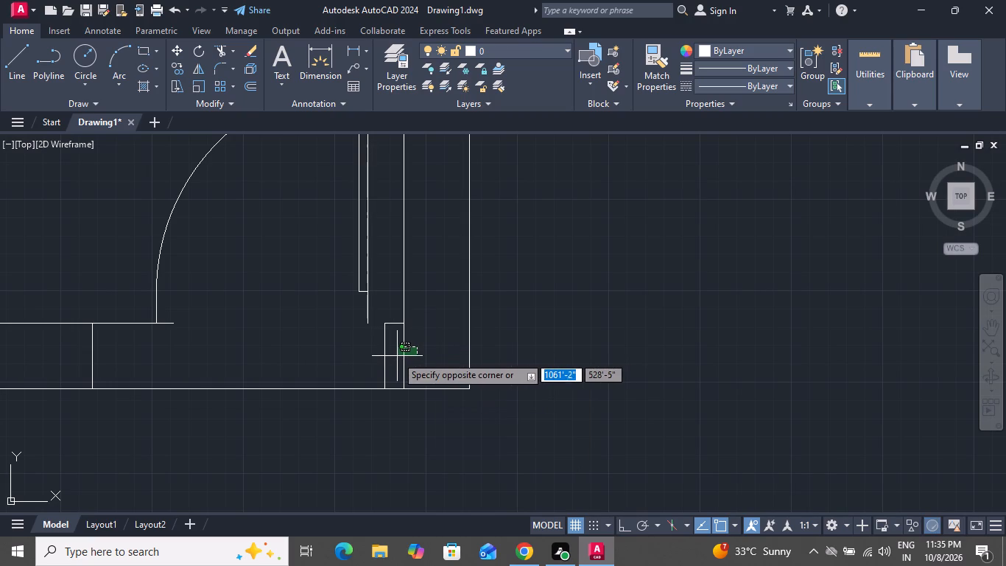
key("Escape")
key("t")
key("r")
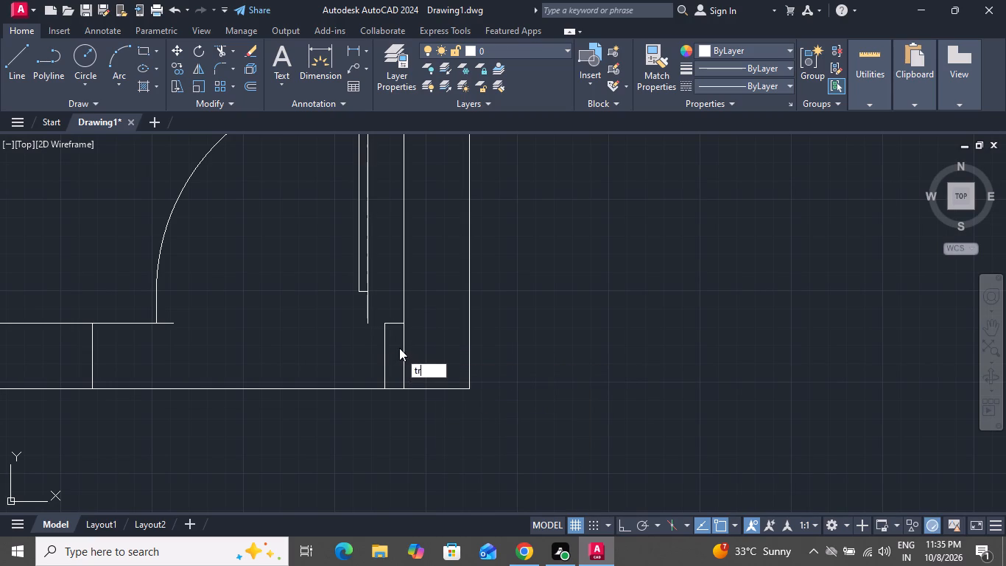
key("space")
key("space")
left_click(399, 348)
left_click(428, 347)
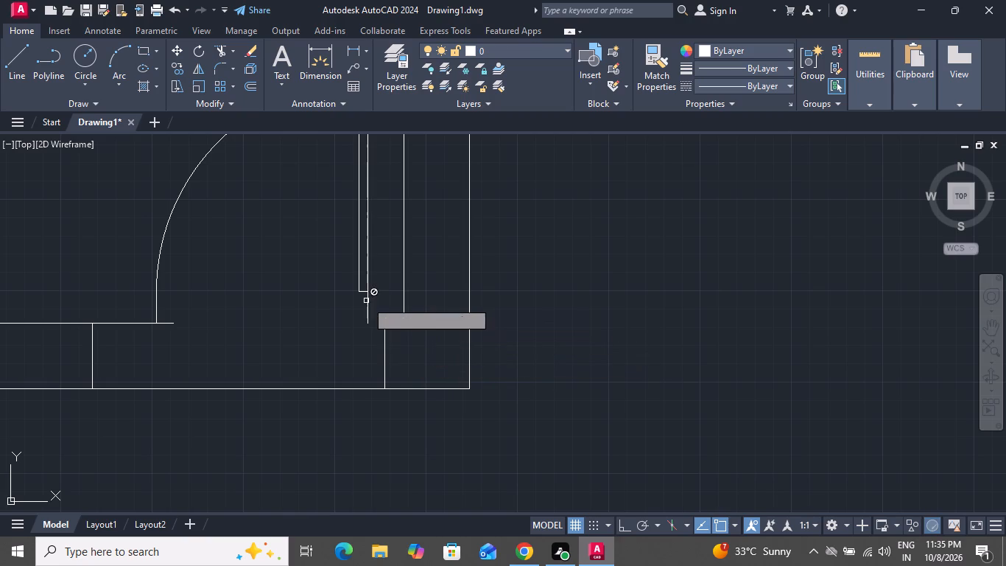
key("Escape")
Move the small room's door by its lower hinge endpoint to the top of the hinge-side jamb line.
left_click(382, 275)
left_click(335, 303)
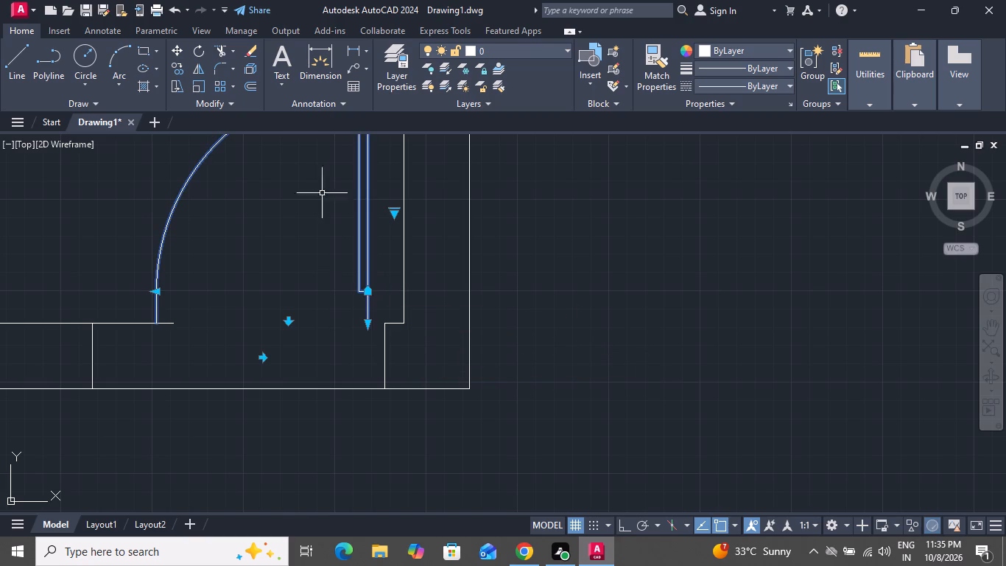
left_click(182, 64)
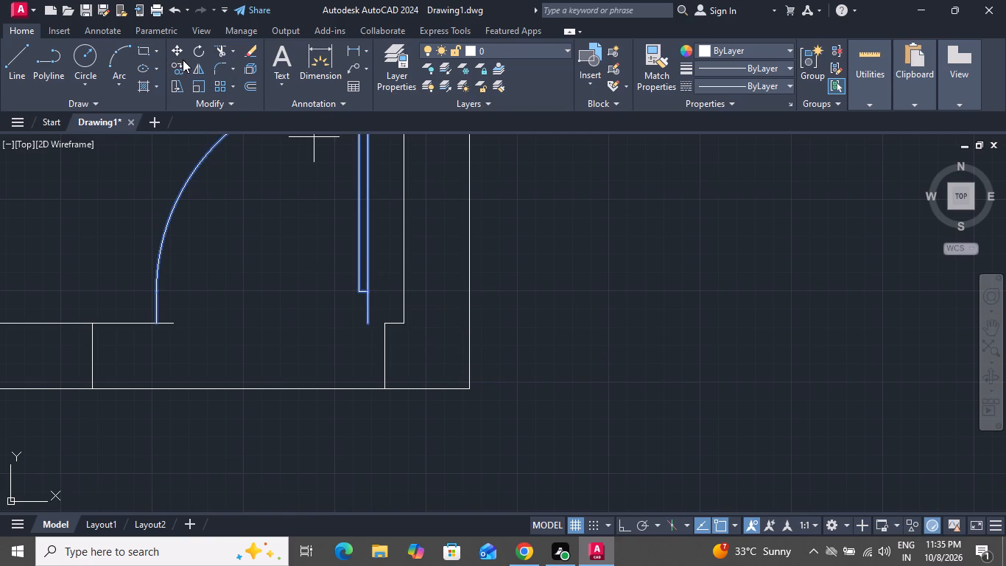
left_click(183, 56)
key("Escape")
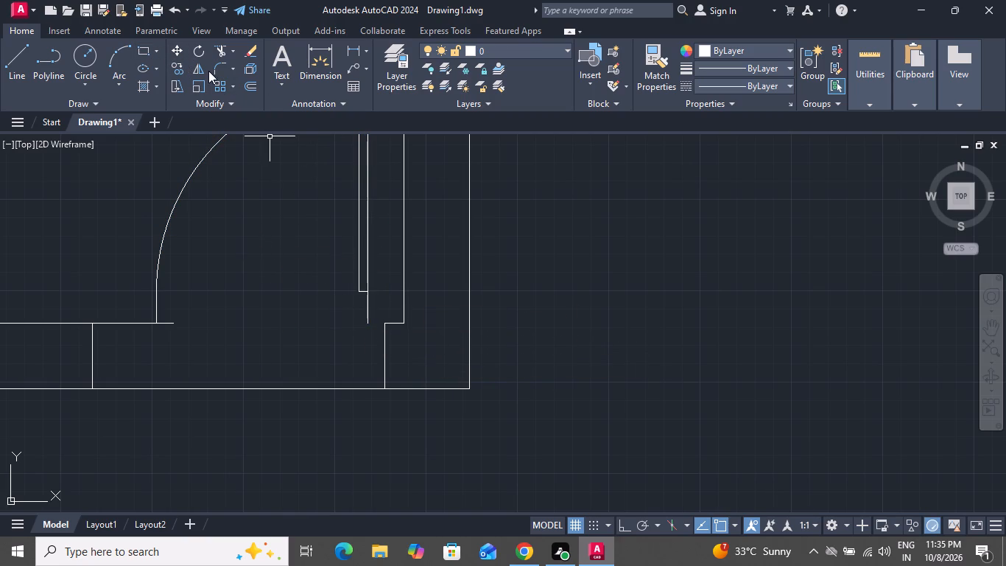
left_click(356, 209)
left_click(376, 220)
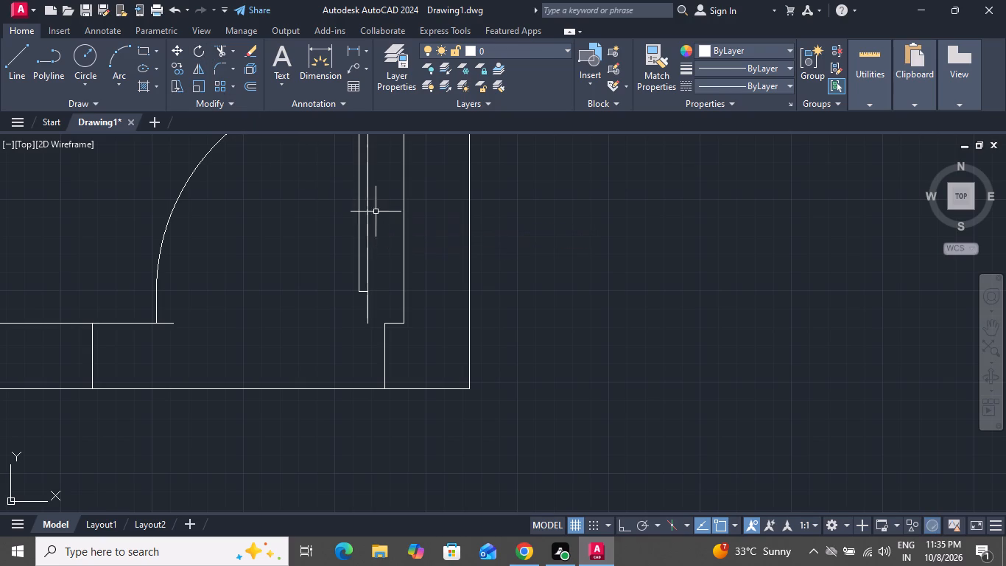
left_click(376, 209)
left_click(335, 223)
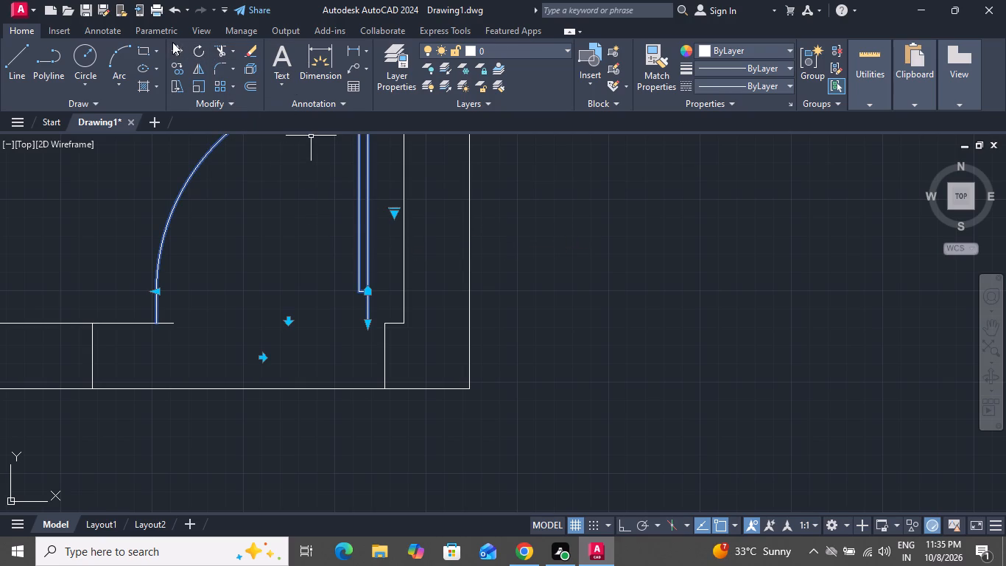
left_click(173, 45)
left_click(365, 321)
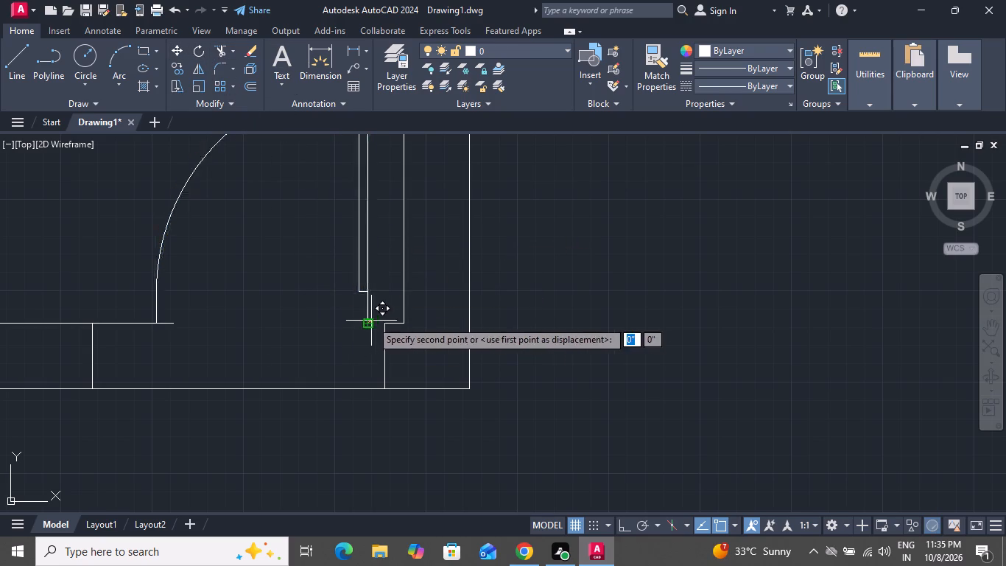
left_click(384, 321)
scroll(303, 357, "down", 1)
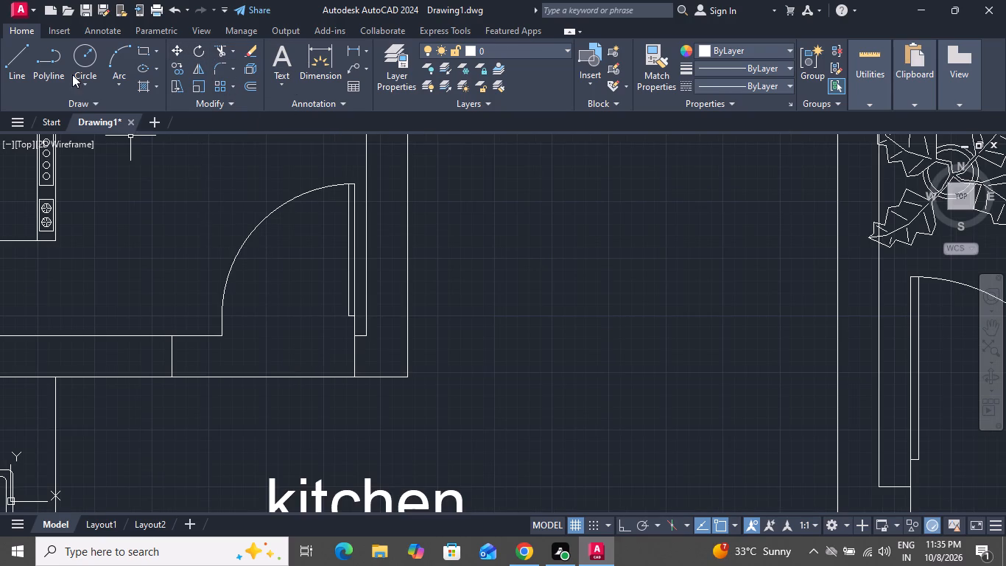
Draw a vertical jamb line from the lower end of the door's swing side to the partition wall's lower line.
left_click(19, 72)
left_click(223, 335)
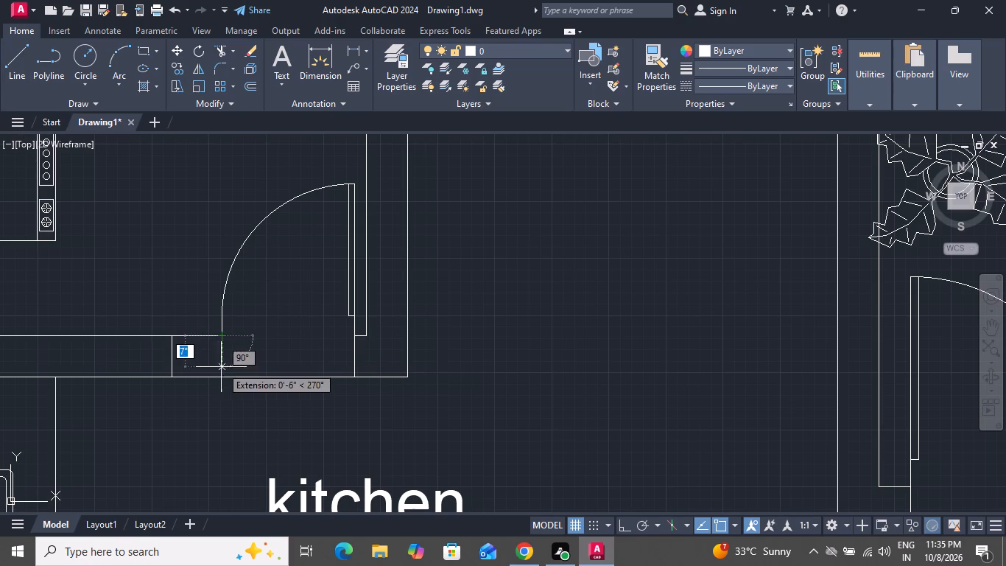
left_click(219, 377)
right_click(219, 377)
left_click(273, 230)
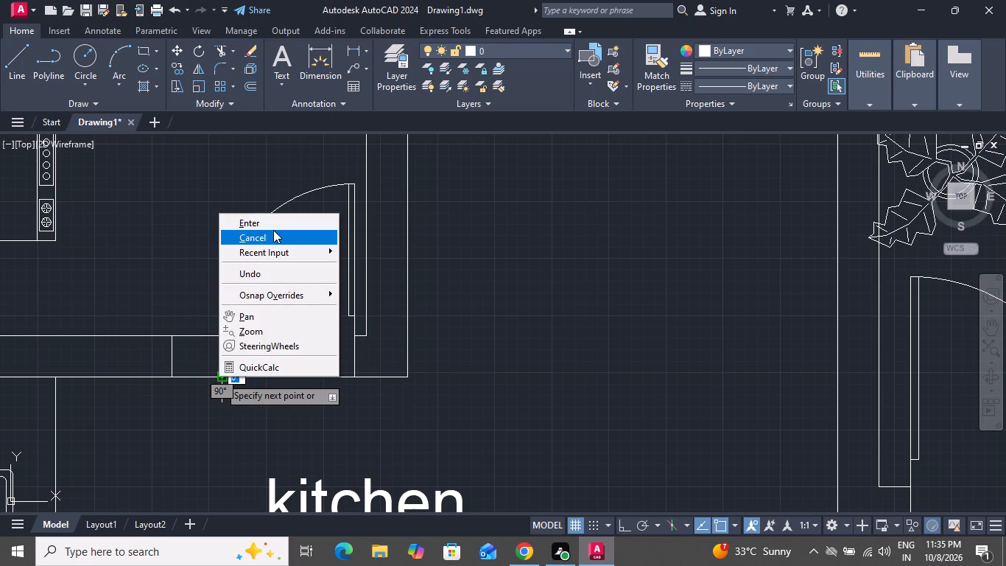
Trim away the lower wall line across the doorway and the old jamb line inside the partition wall.
type("tr")
key("space")
key("space")
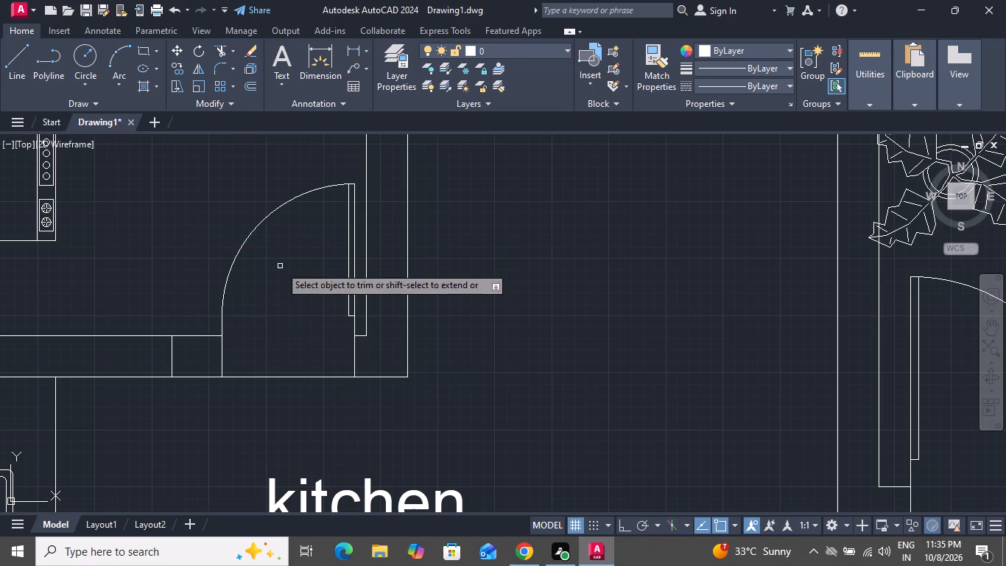
left_click(284, 344)
left_click(300, 469)
left_click(193, 360)
left_click(152, 355)
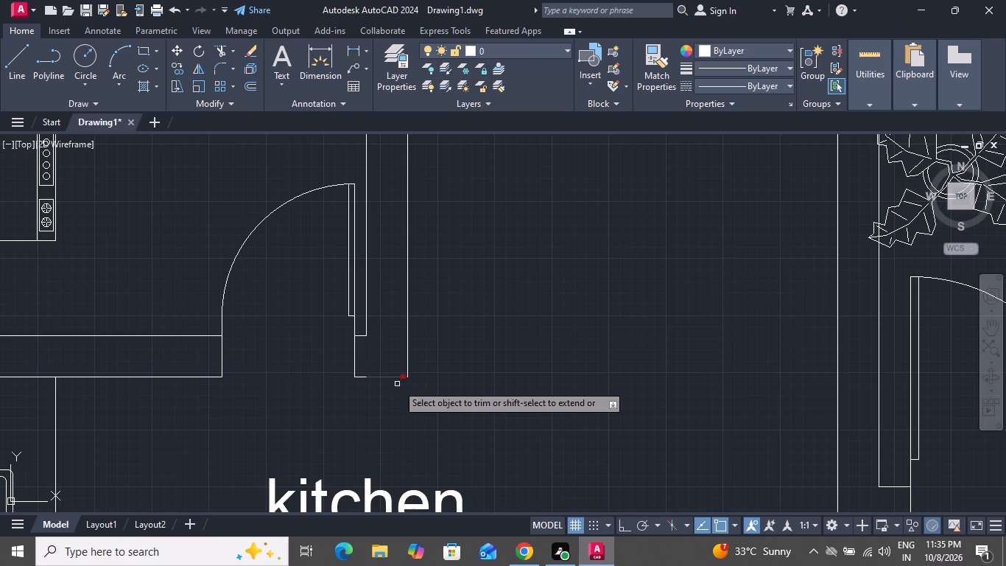
scroll(391, 388, "up", 1)
scroll(391, 389, "down", 1)
scroll(404, 427, "up", 1)
right_click(454, 408)
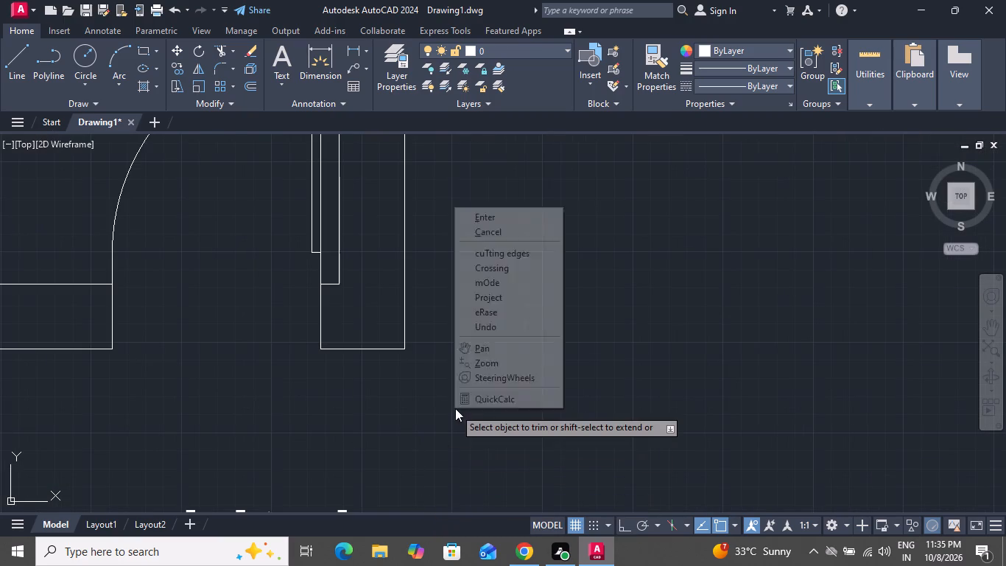
Extend both lines of the partition between the two middle upper bedrooms down to the lower wall of the room below them.
left_click(479, 237)
left_click(519, 234)
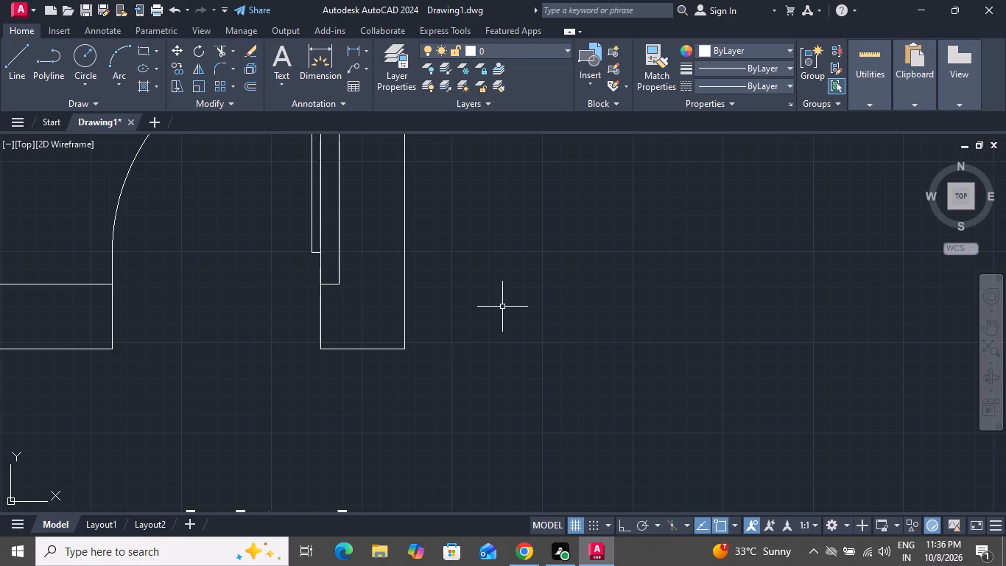
scroll(565, 350, "down", 5)
scroll(563, 361, "up", 1)
scroll(688, 392, "down", 2)
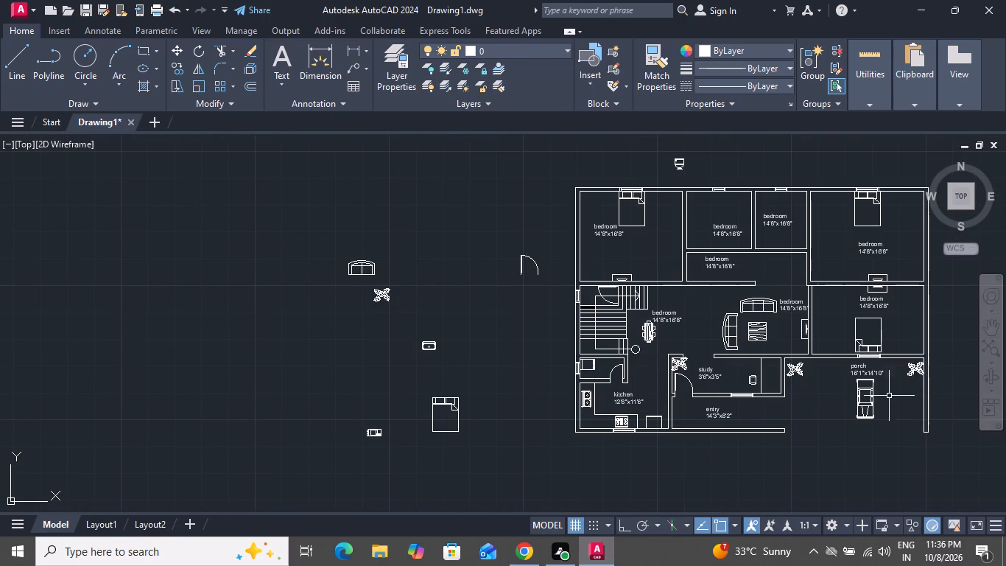
scroll(965, 348, "up", 2)
scroll(916, 338, "down", 2)
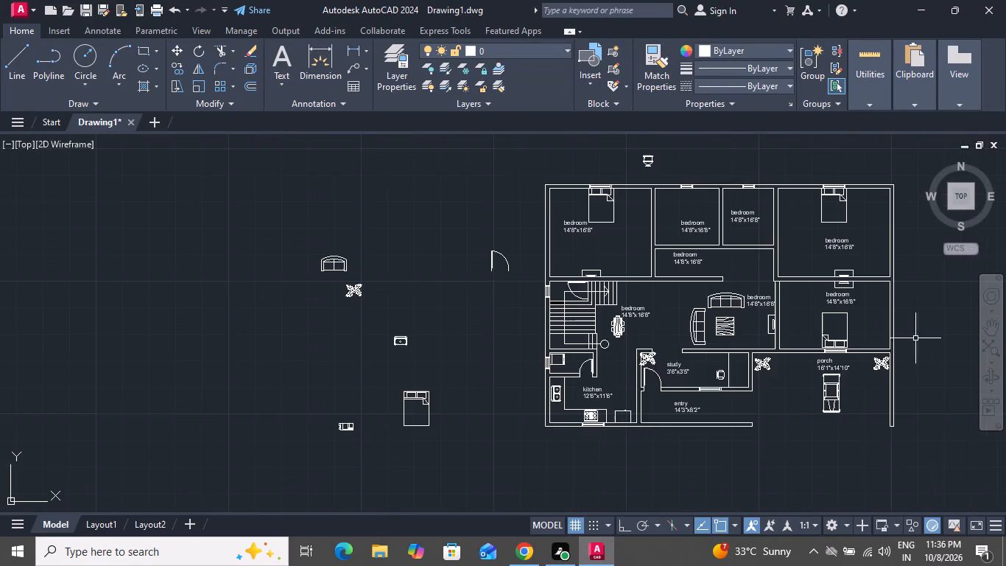
scroll(721, 229, "up", 2)
key("e")
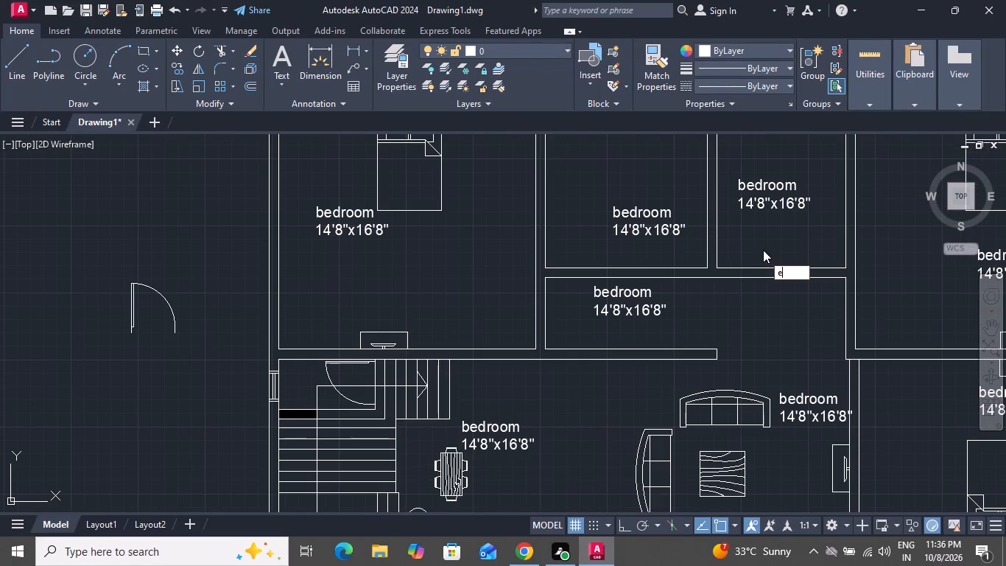
type("x")
key("space")
key("space")
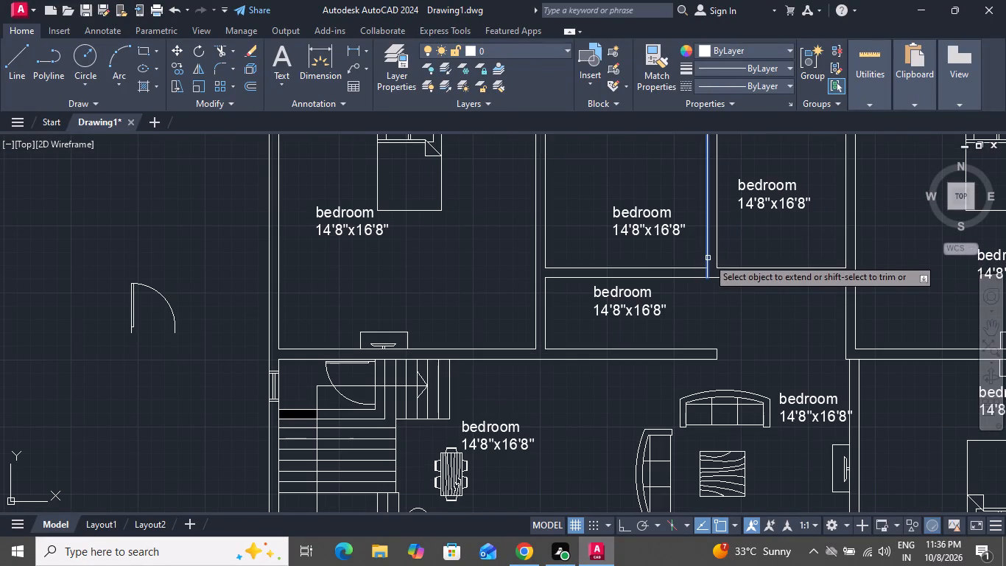
left_click(708, 258)
left_click(707, 269)
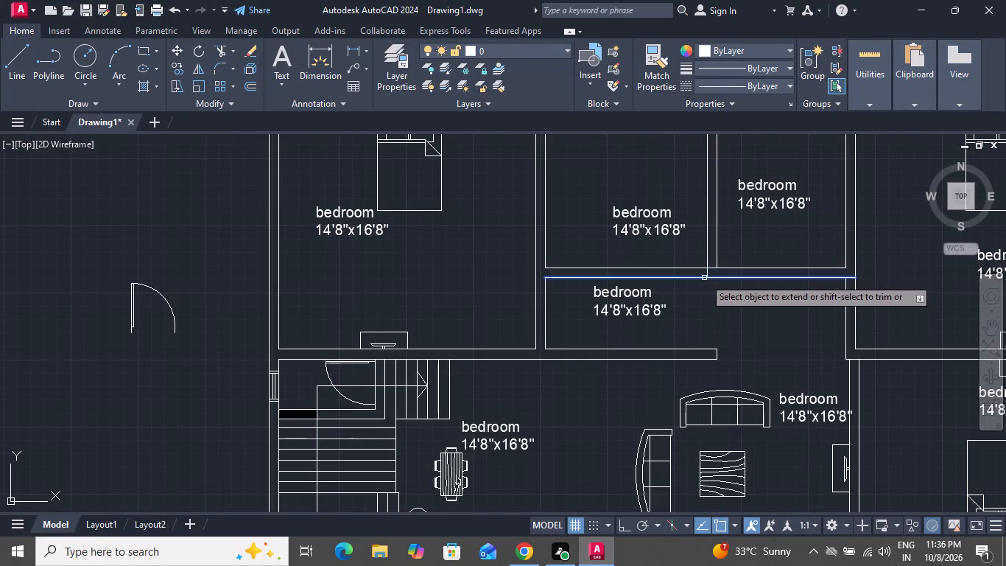
left_click(706, 273)
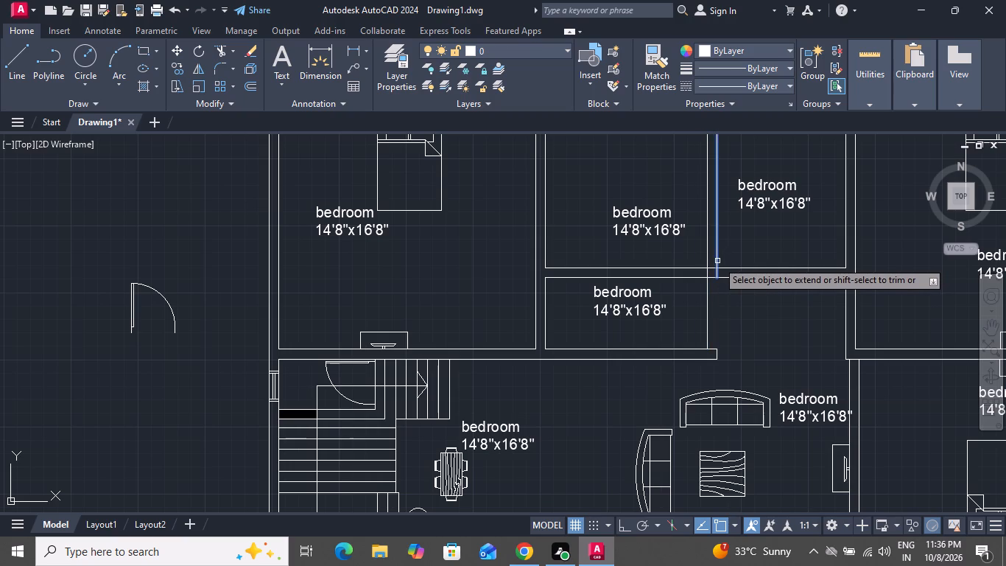
left_click(717, 261)
left_click(717, 272)
scroll(721, 362, "up", 2)
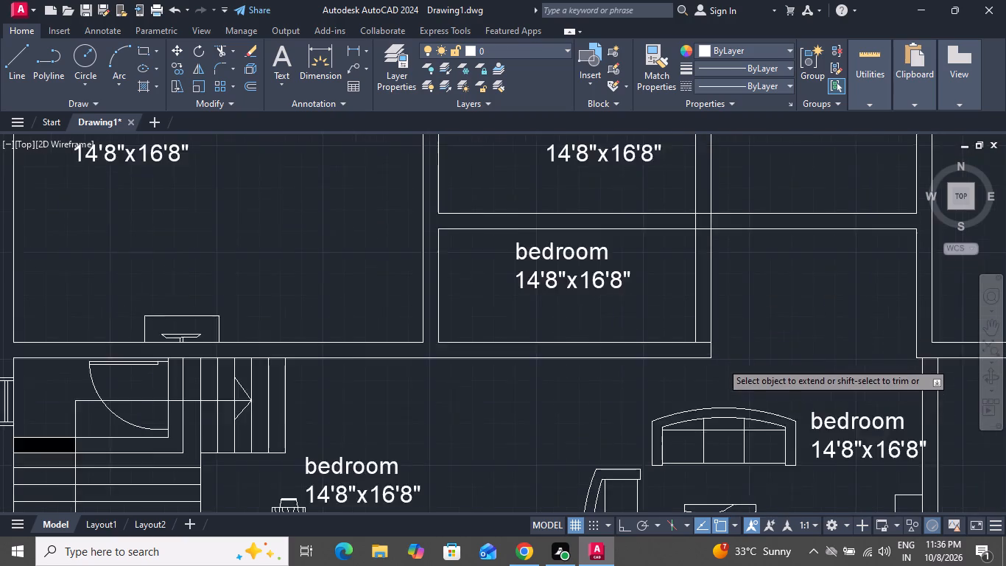
scroll(721, 362, "up", 2)
scroll(729, 355, "down", 1)
scroll(729, 357, "up", 1)
scroll(729, 359, "down", 3)
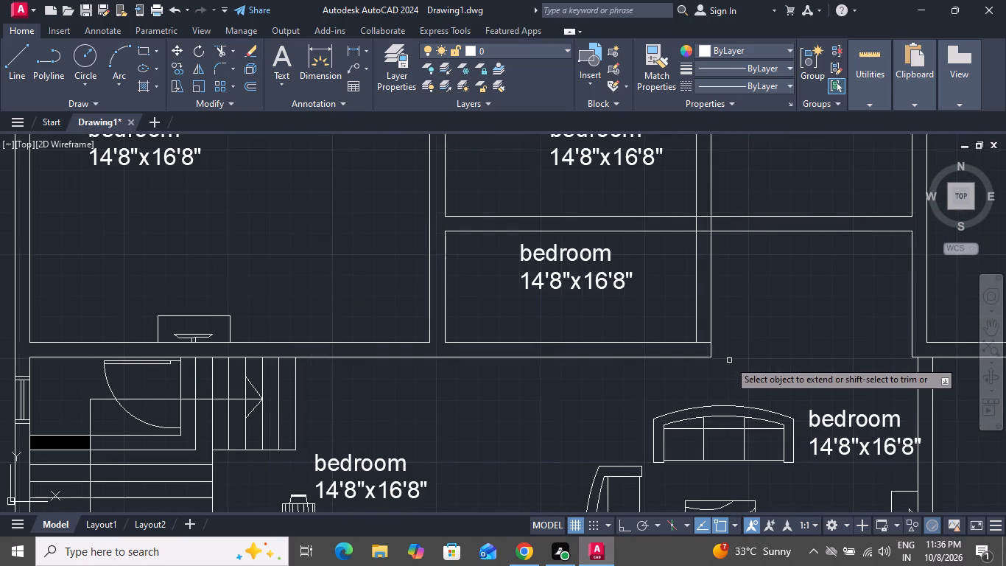
key("Escape")
Trim the overlapping wall lines where the extended partition crosses the horizontal wall and where it meets the lower wall.
type("tr")
key("space")
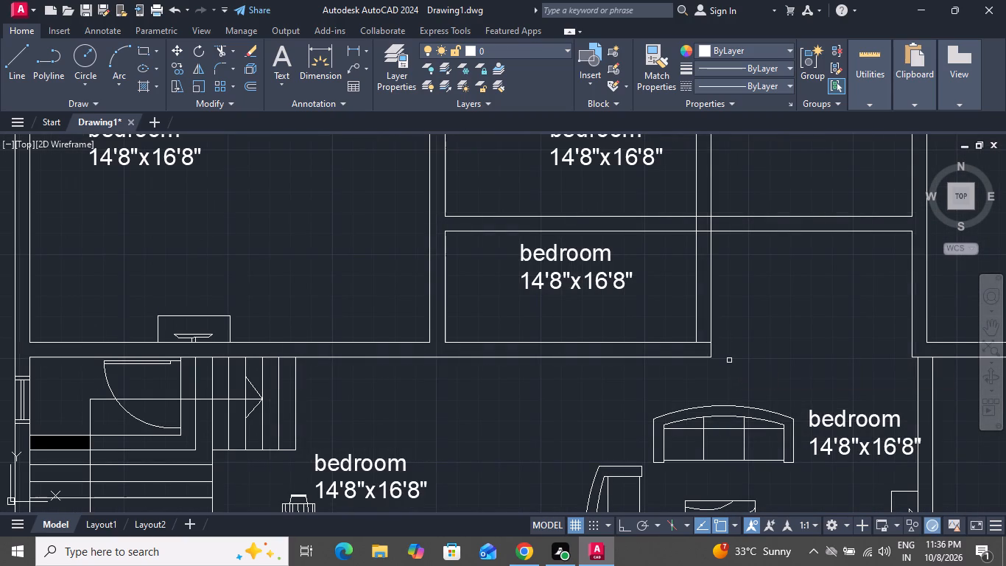
key("space")
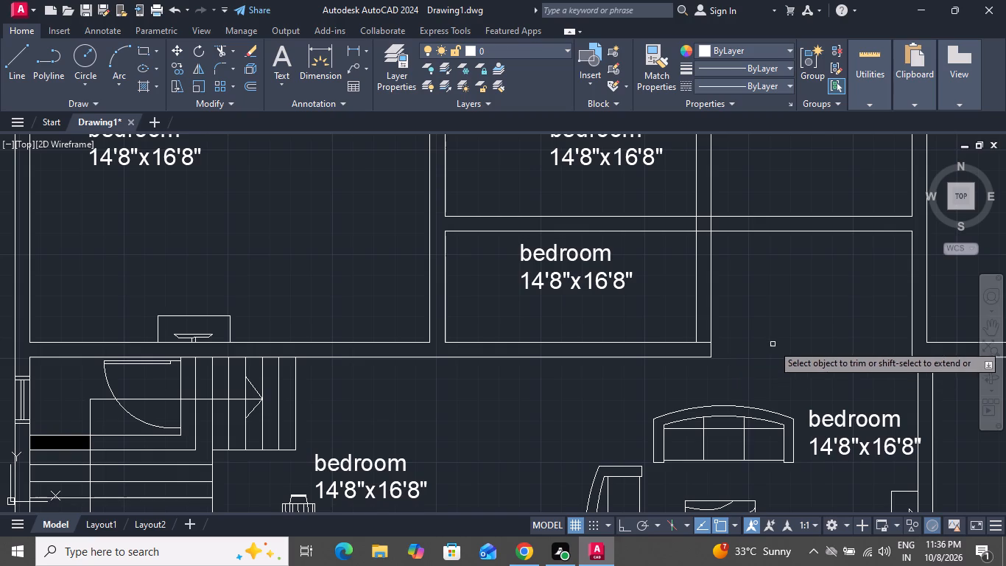
scroll(711, 195, "up", 2)
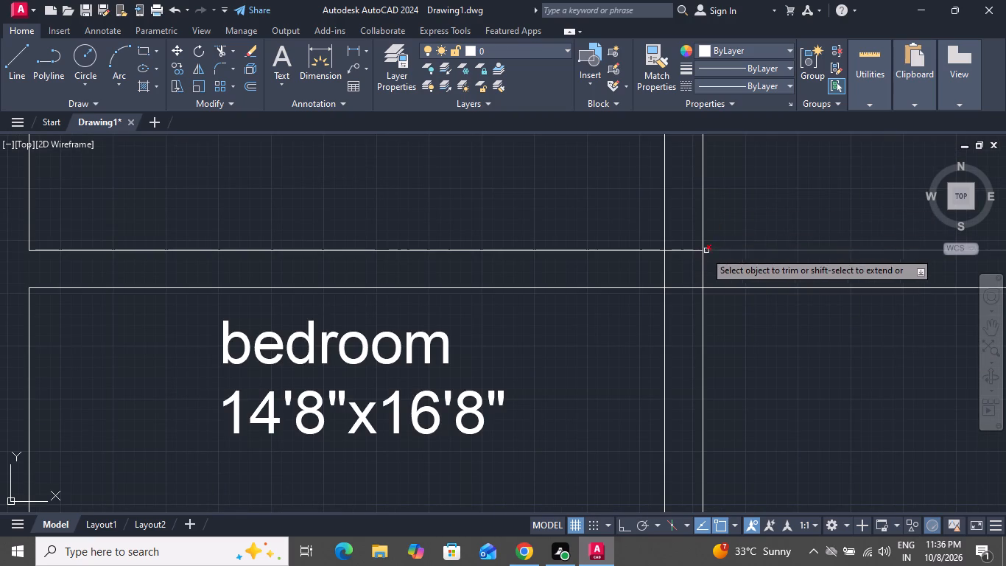
left_click_drag(684, 324, 686, 310)
double_click(691, 274)
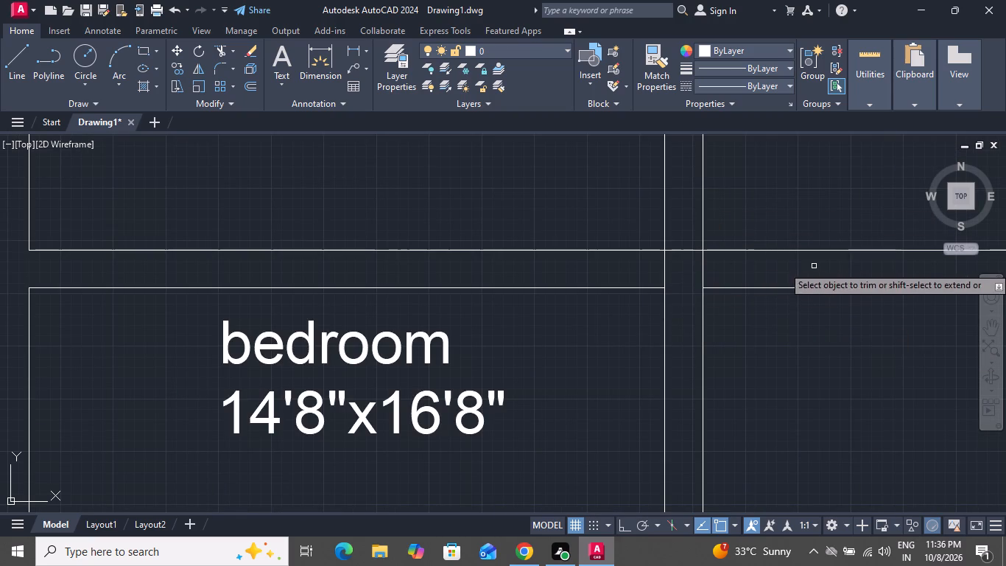
left_click(814, 266)
left_click(612, 260)
scroll(847, 276, "down", 2)
scroll(847, 276, "up", 1)
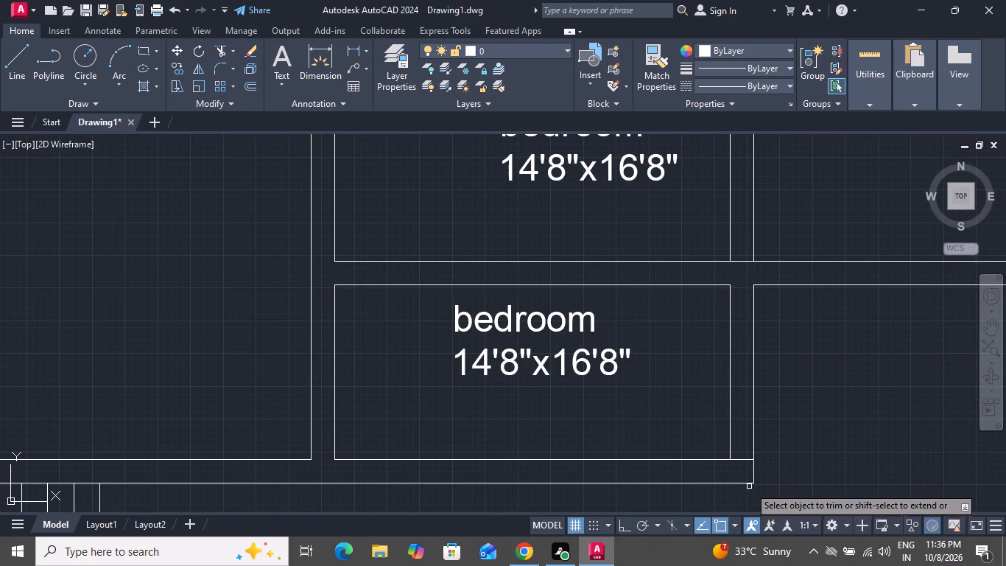
left_click(744, 466)
left_click(733, 402)
scroll(660, 419, "down", 2)
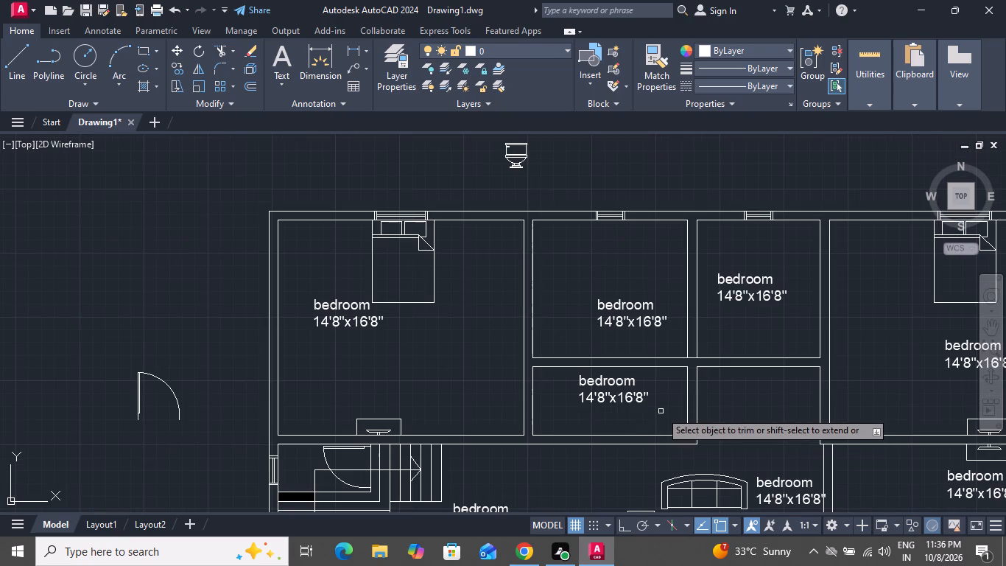
key("Escape")
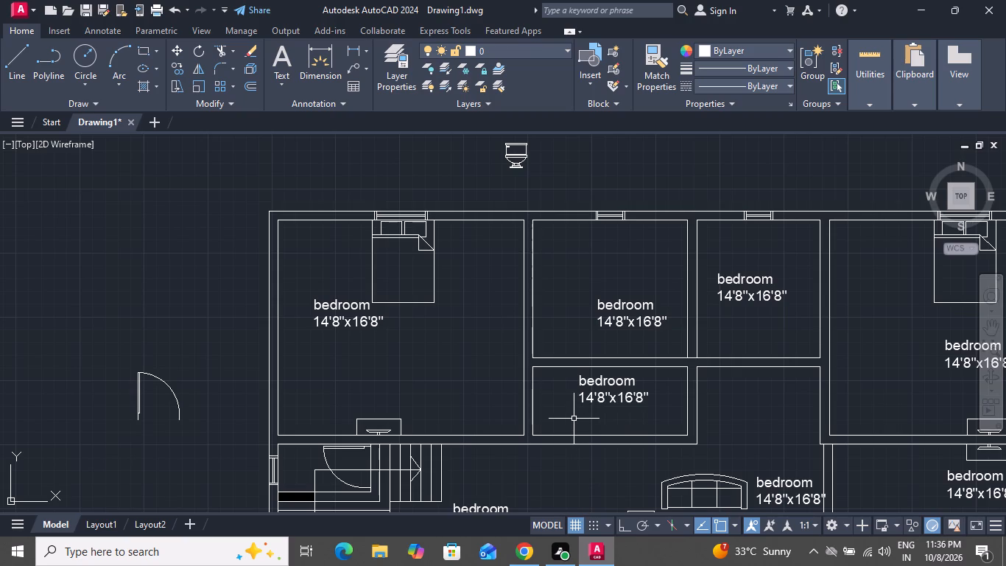
Rotate the spare door outside the plan to 270° about its lower hinge endpoint, with ortho on.
left_click(213, 345)
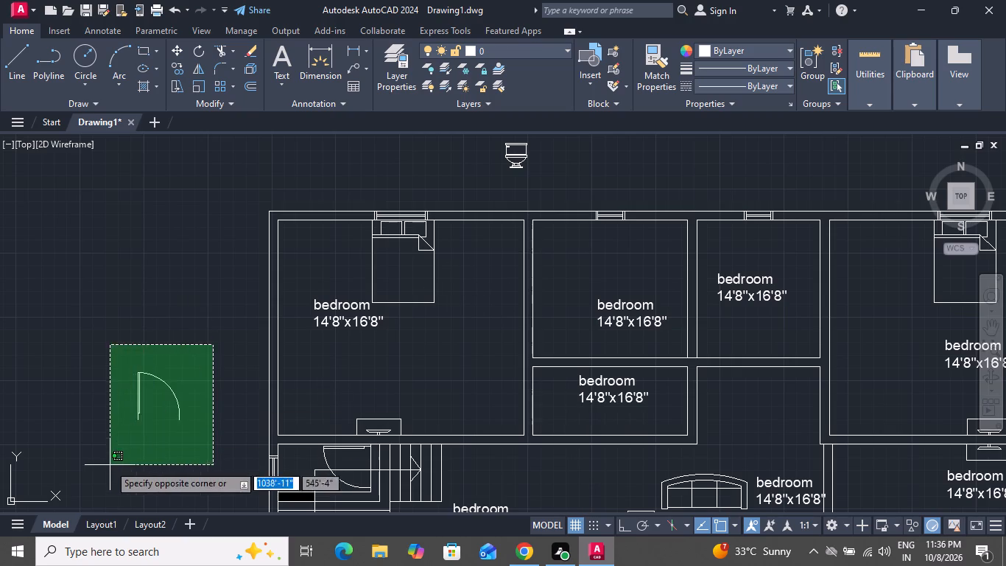
left_click_drag(109, 463, 124, 451)
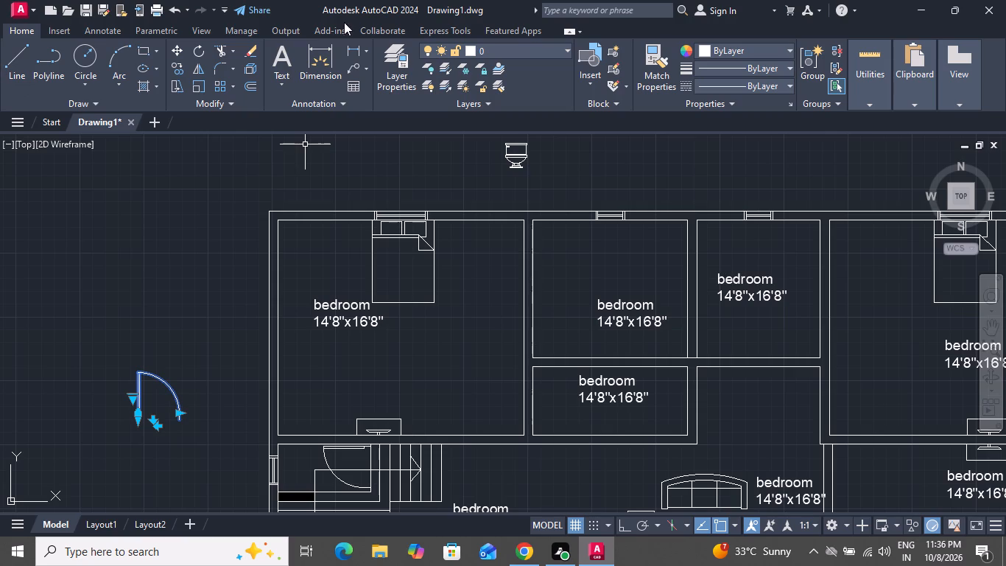
left_click(197, 52)
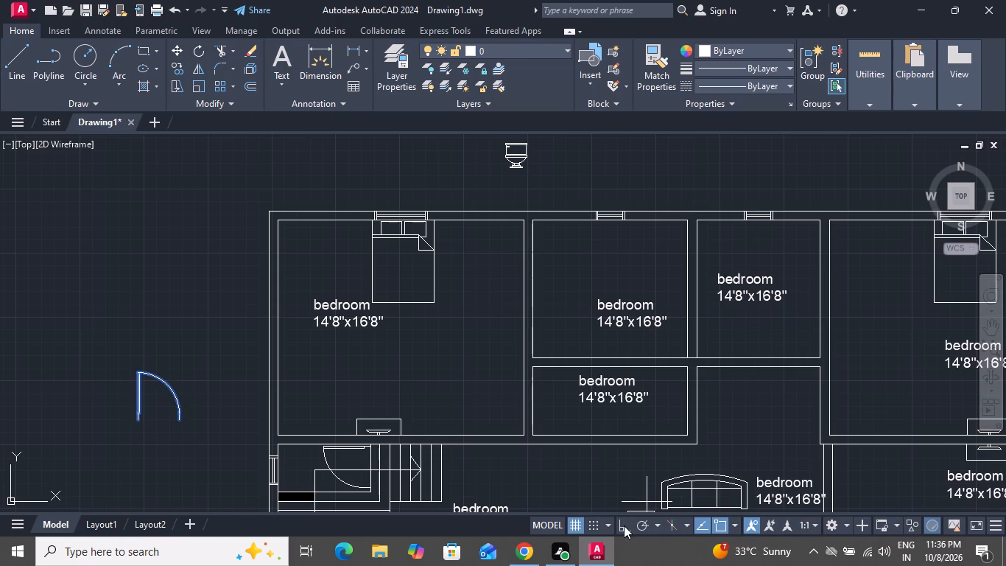
left_click(624, 524)
left_click(136, 427)
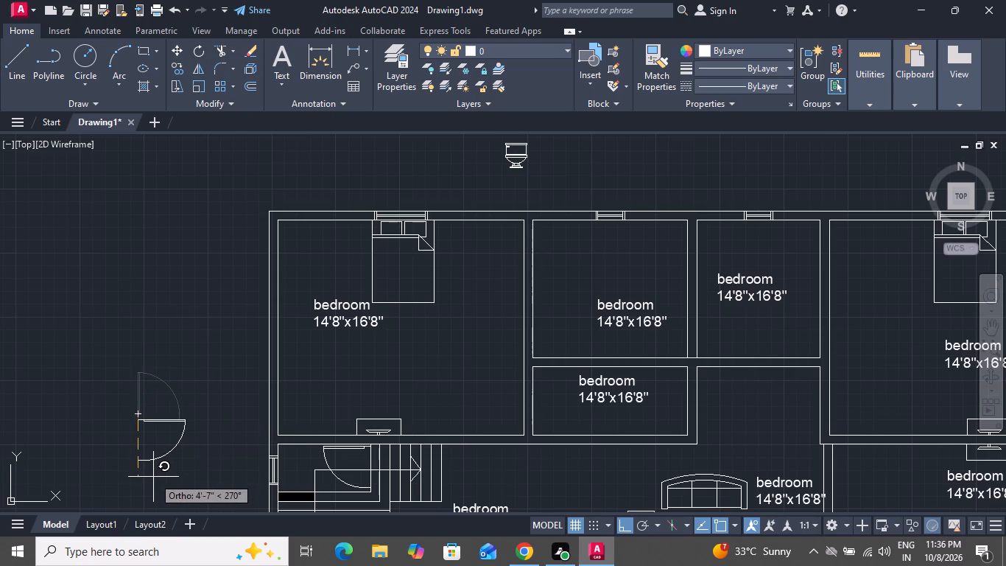
left_click(153, 477)
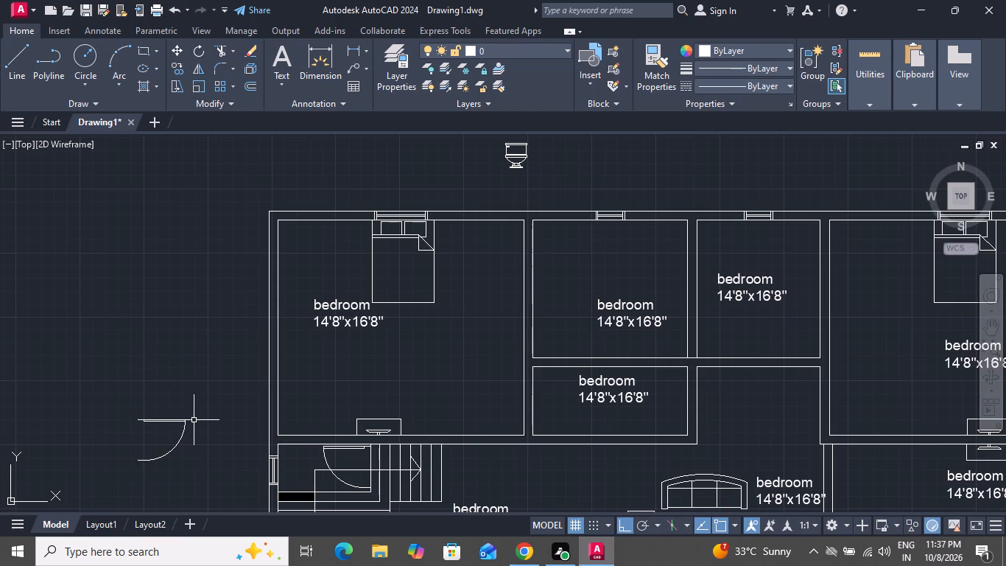
Mirror the rotated spare door about a horizontal line through its hinge end, keeping the original door.
left_click_drag(211, 406, 199, 434)
left_click(104, 476)
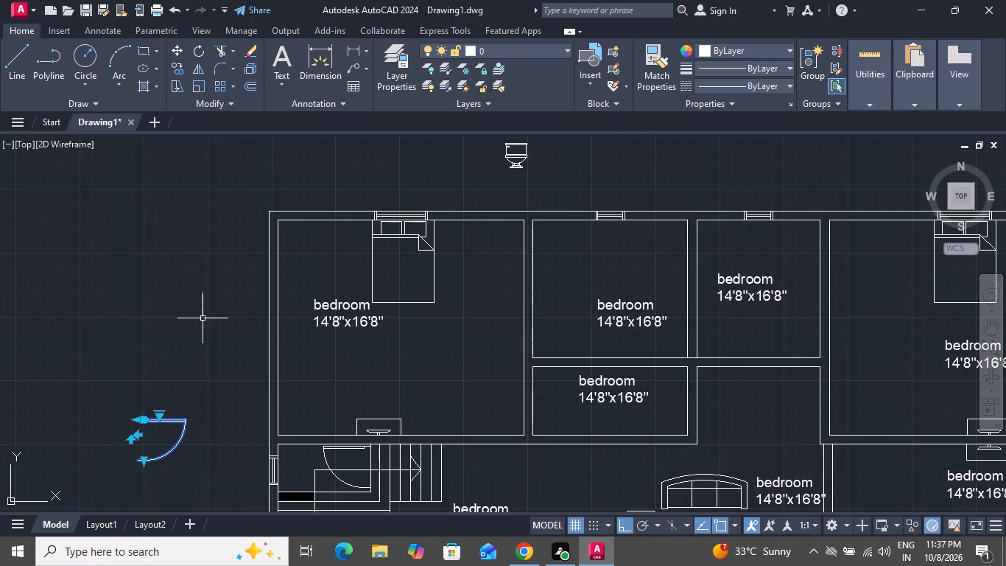
type("mi")
key("space")
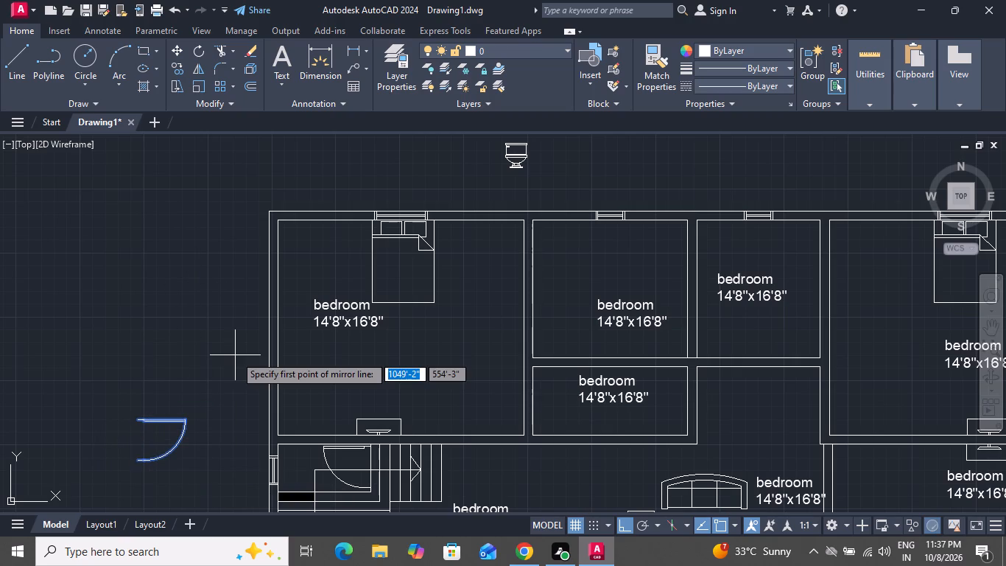
left_click(140, 422)
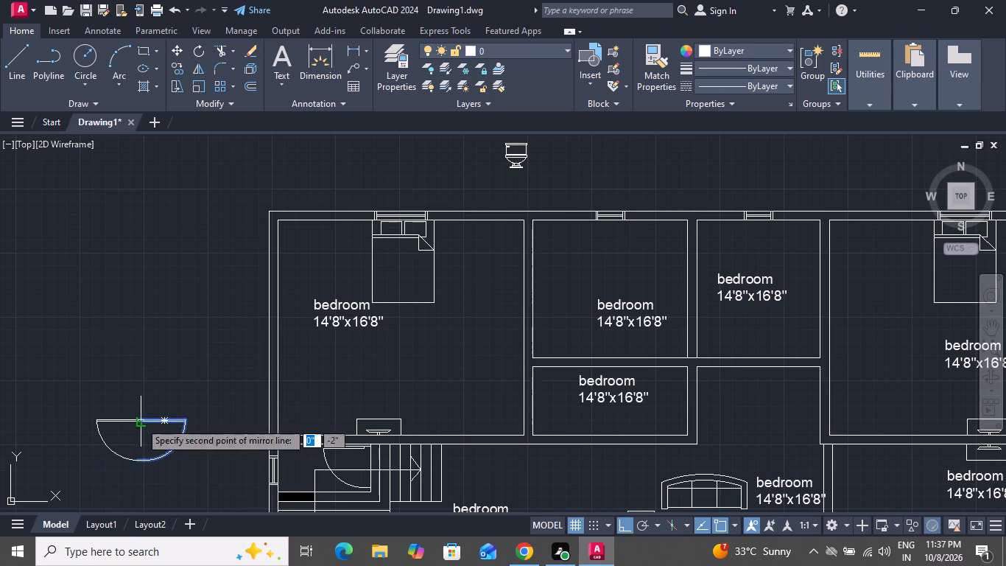
left_click(217, 417)
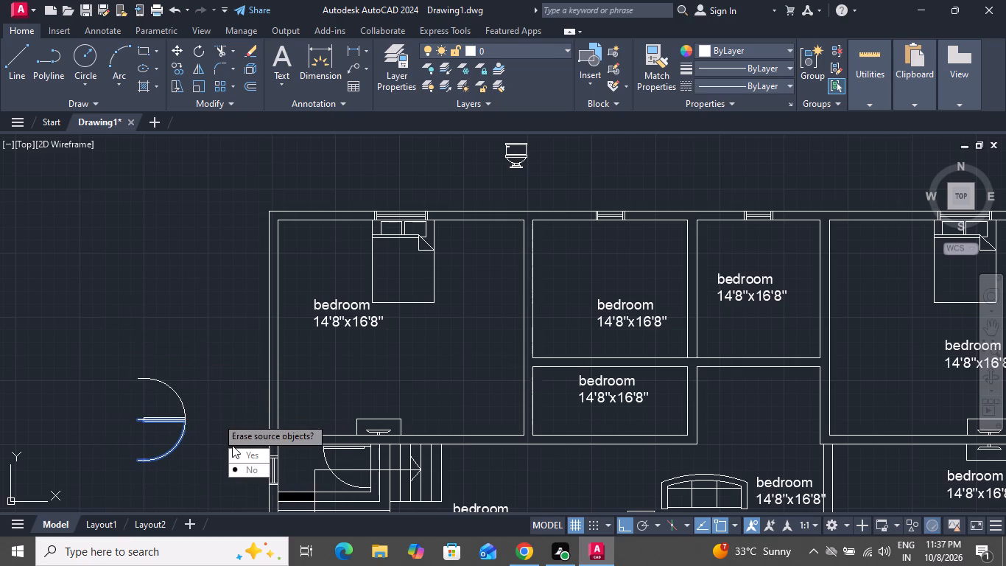
left_click_drag(240, 467, 217, 417)
Move the mirrored door by its hinge endpoint onto the small middle bedroom's west wall, just above the lower corner, with ortho off.
left_click_drag(155, 366, 145, 383)
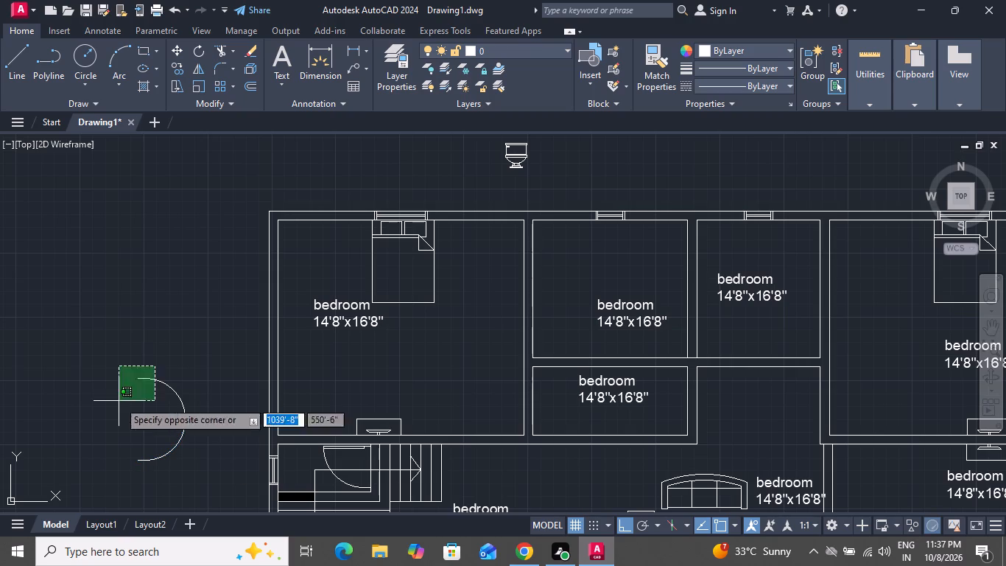
left_click(119, 401)
left_click(172, 43)
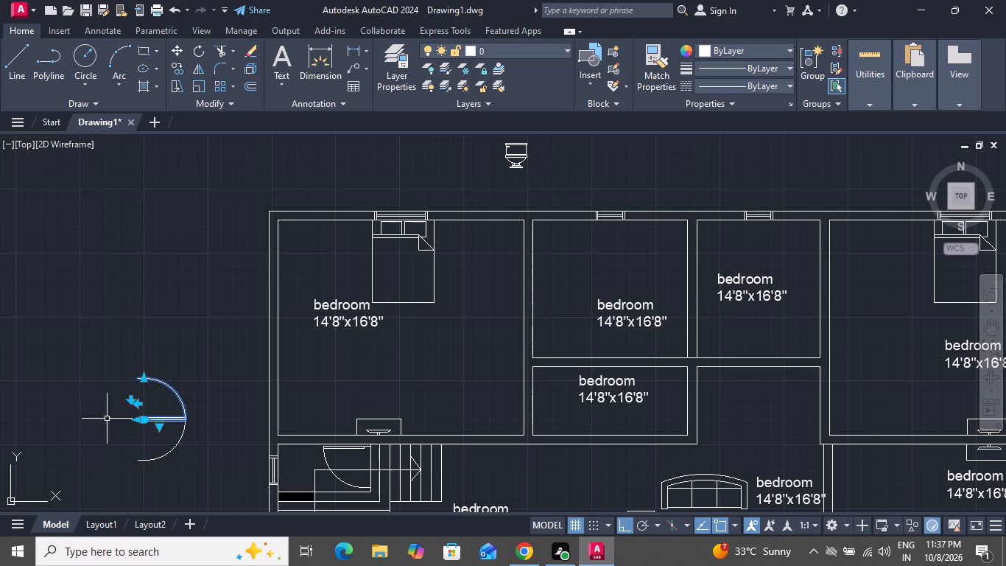
left_click(617, 526)
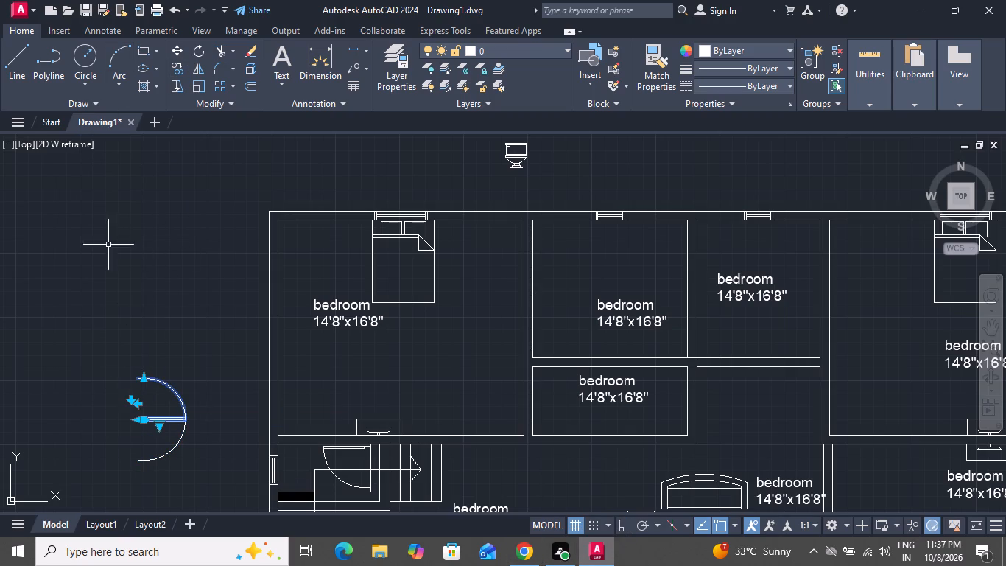
left_click(172, 48)
left_click(136, 423)
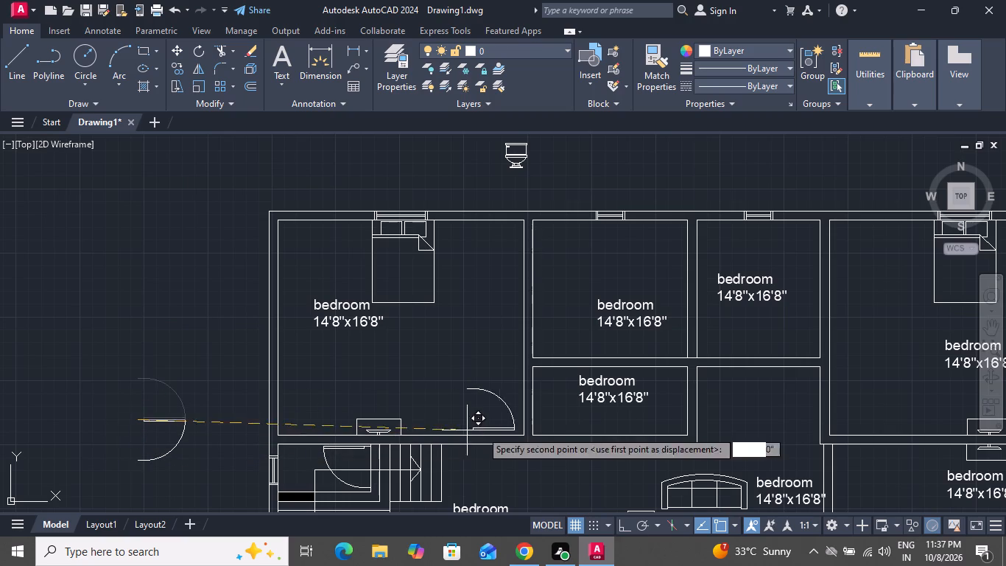
scroll(537, 427, "up", 2)
scroll(535, 435, "down", 1)
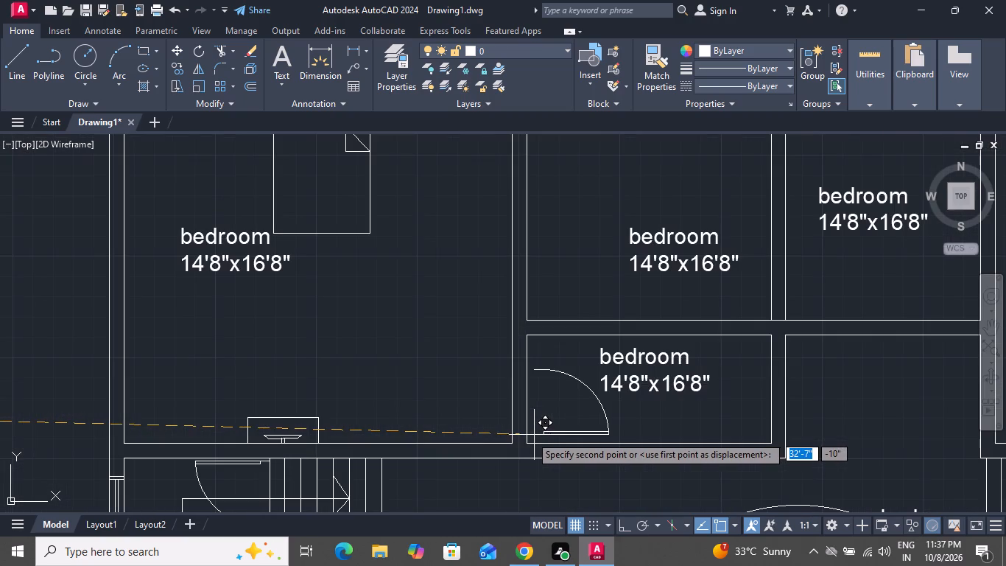
scroll(527, 433, "up", 2)
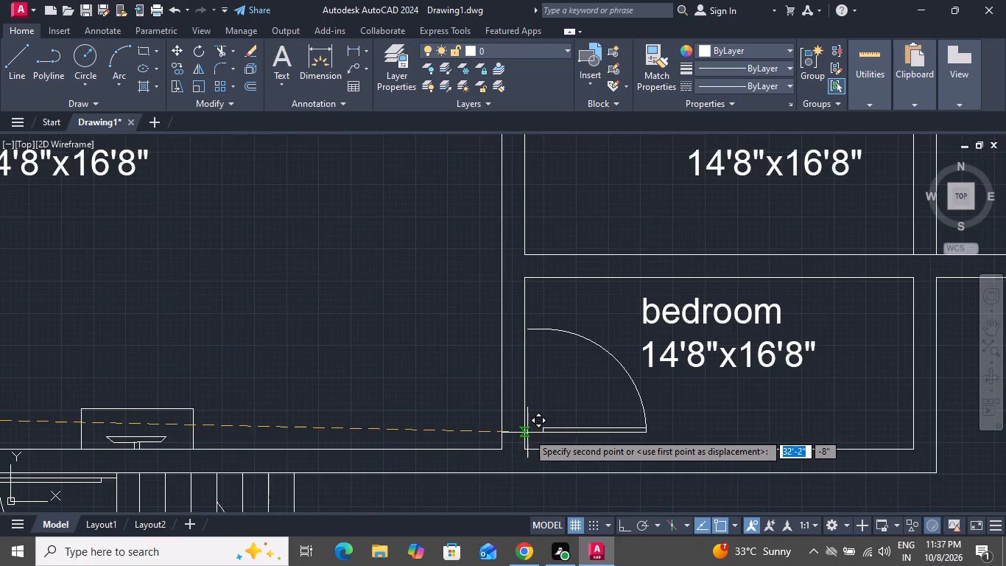
scroll(531, 439, "up", 1)
scroll(531, 439, "down", 1)
scroll(531, 439, "up", 1)
left_click(517, 437)
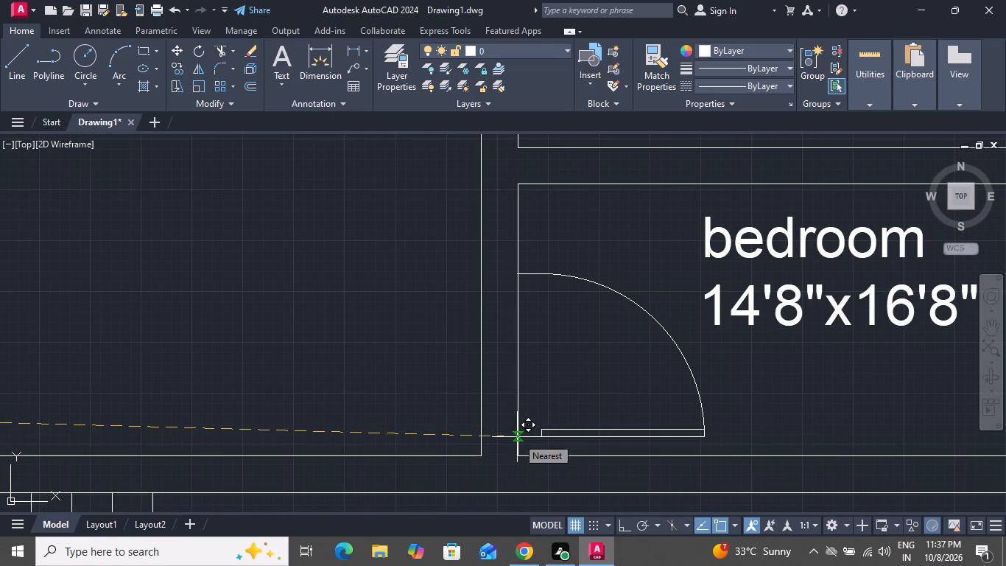
Draw two jamb lines across the small middle bedroom's west wall, one at each end of the newly placed door.
left_click(23, 41)
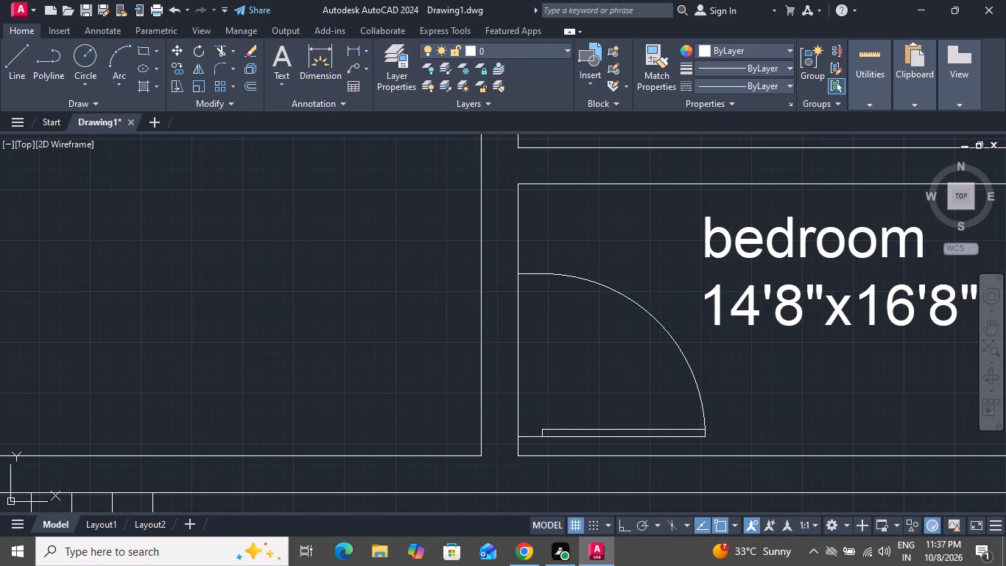
left_click(16, 71)
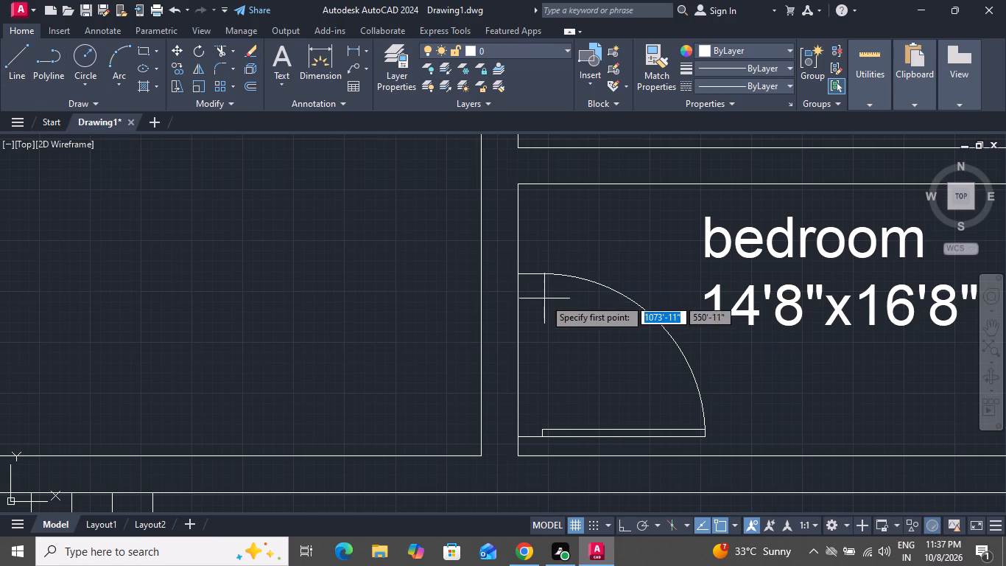
left_click(516, 272)
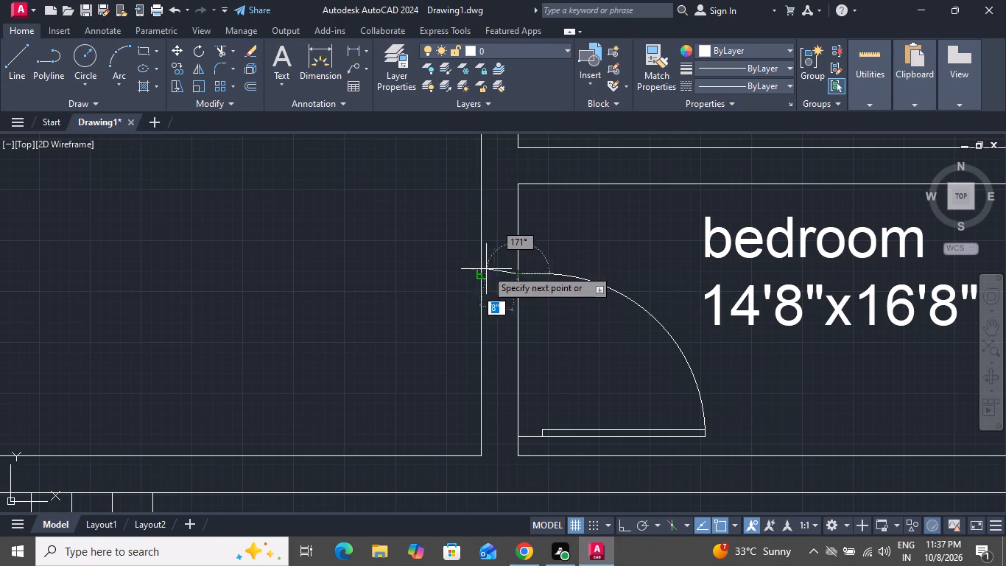
left_click(482, 274)
right_click(485, 274)
left_click(539, 292)
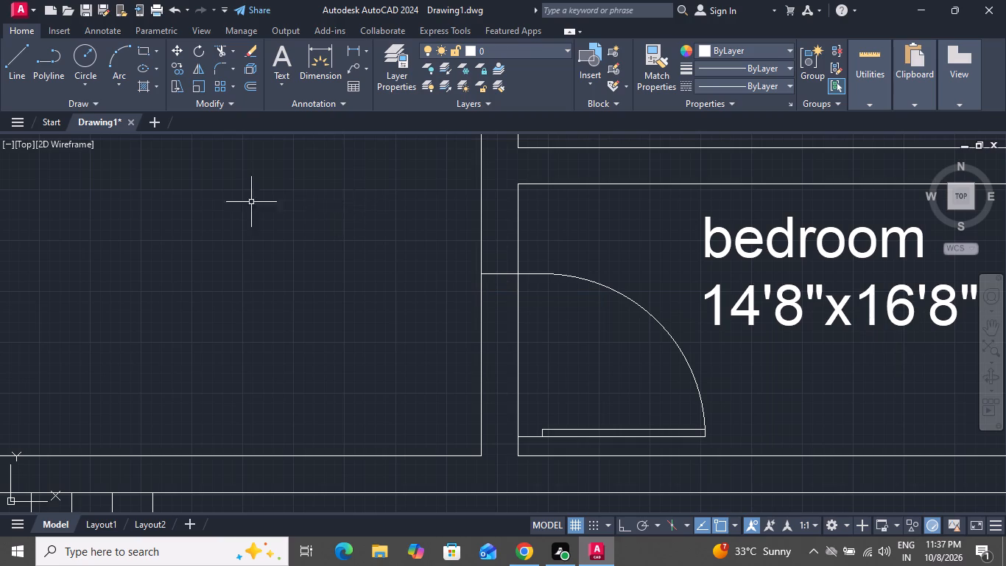
left_click(10, 72)
scroll(507, 442, "up", 1)
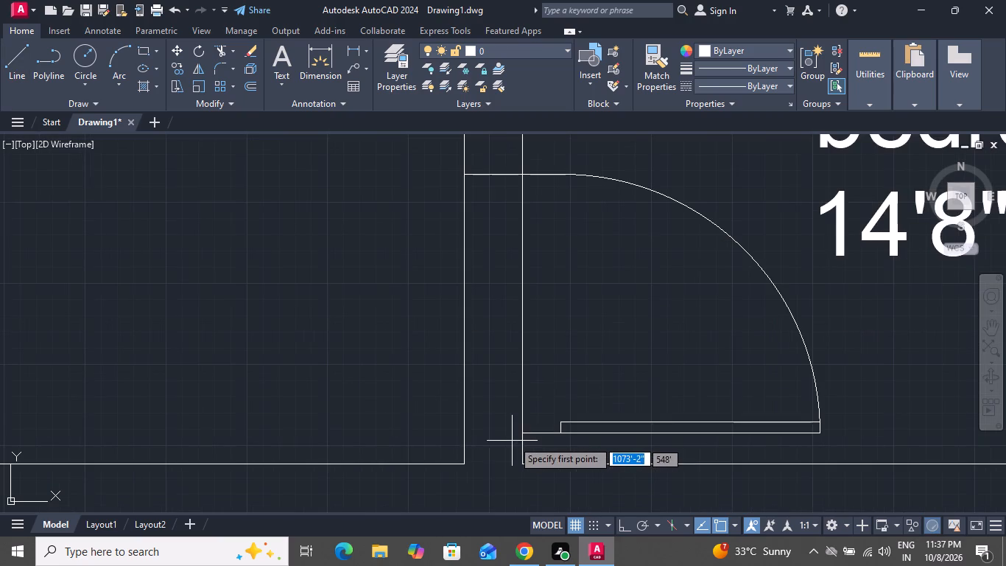
left_click(524, 435)
left_click(465, 436)
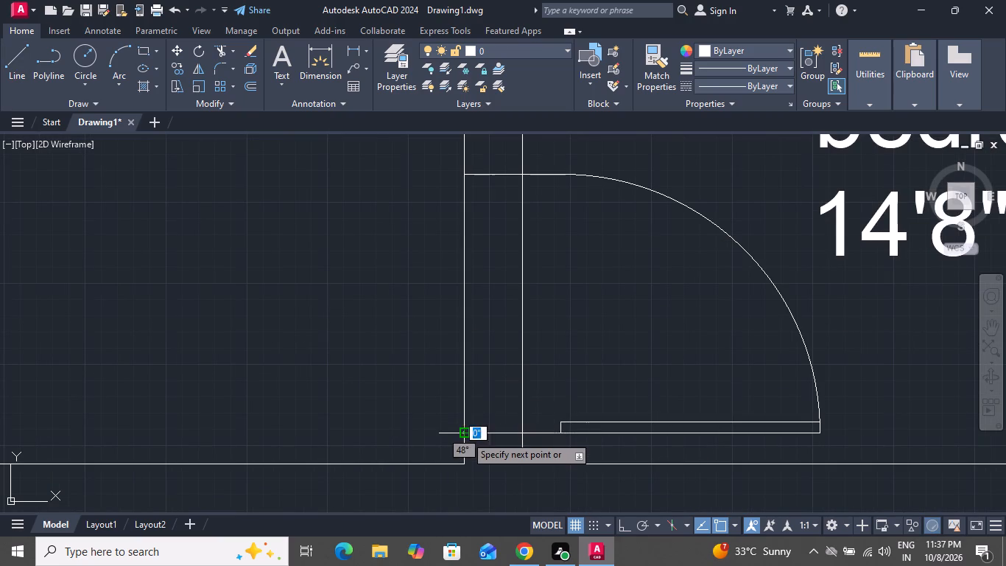
right_click(467, 434)
left_click(512, 291)
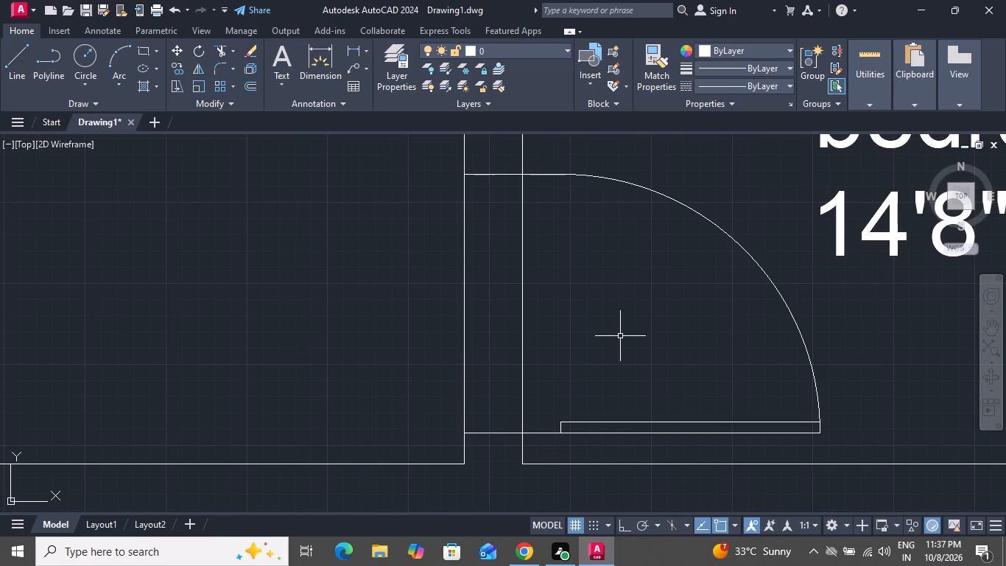
Trim both faces of the west wall between the two jamb lines to open the doorway.
type("tr")
key("space")
key("space")
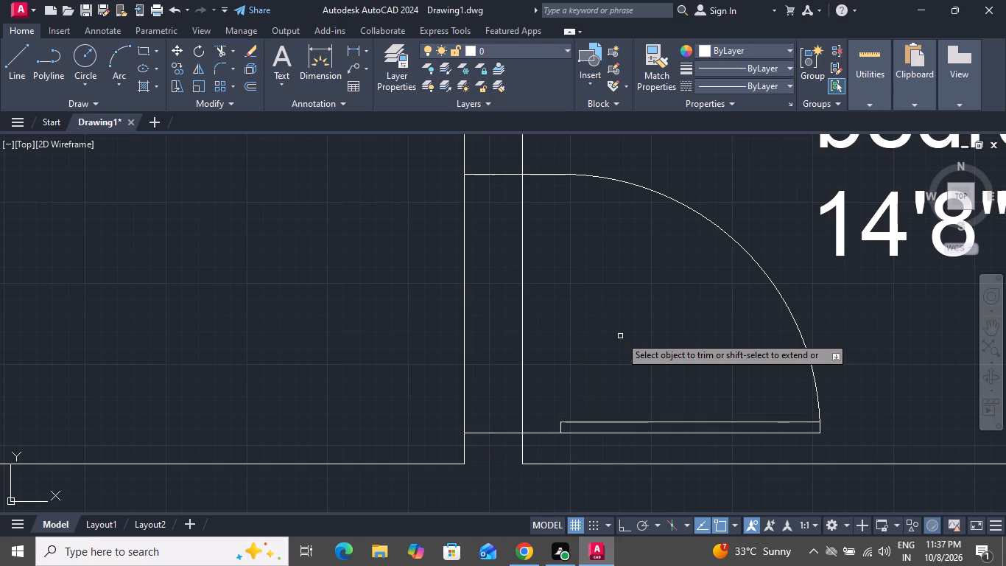
left_click(602, 308)
left_click(396, 335)
scroll(451, 295, "up", 1)
scroll(451, 295, "down", 1)
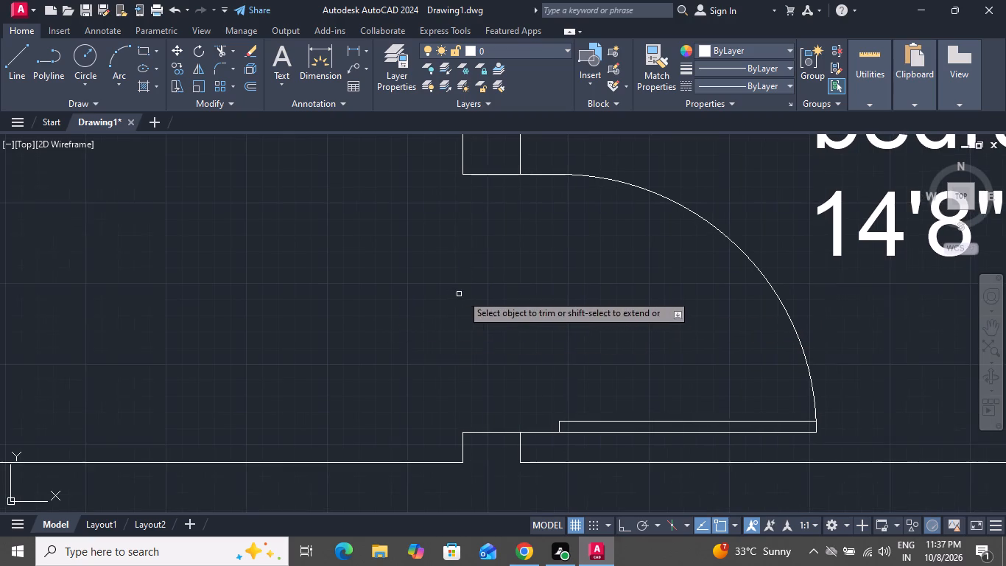
scroll(552, 300, "up", 1)
scroll(552, 300, "down", 3)
scroll(575, 292, "up", 1)
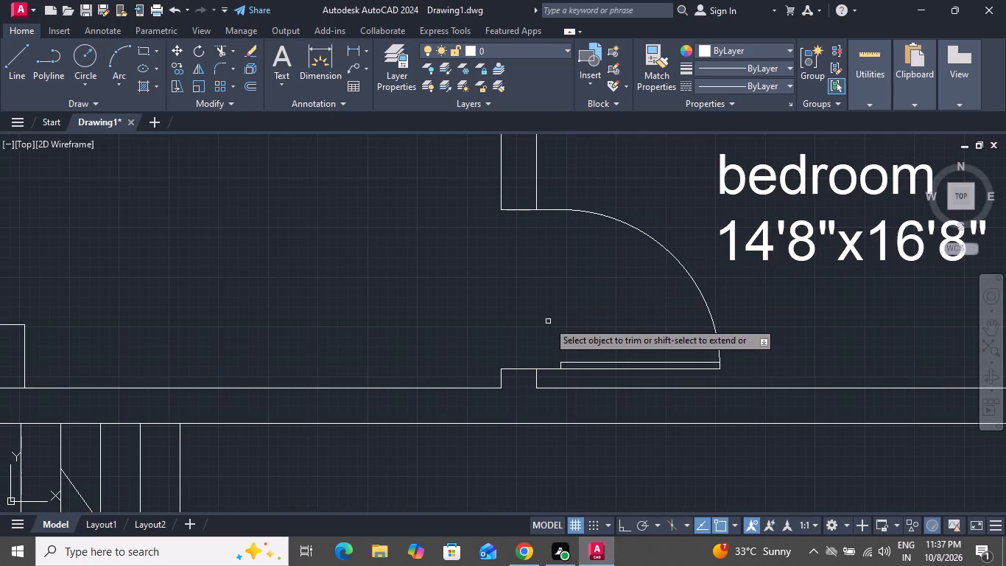
right_click(548, 321)
left_click(588, 345)
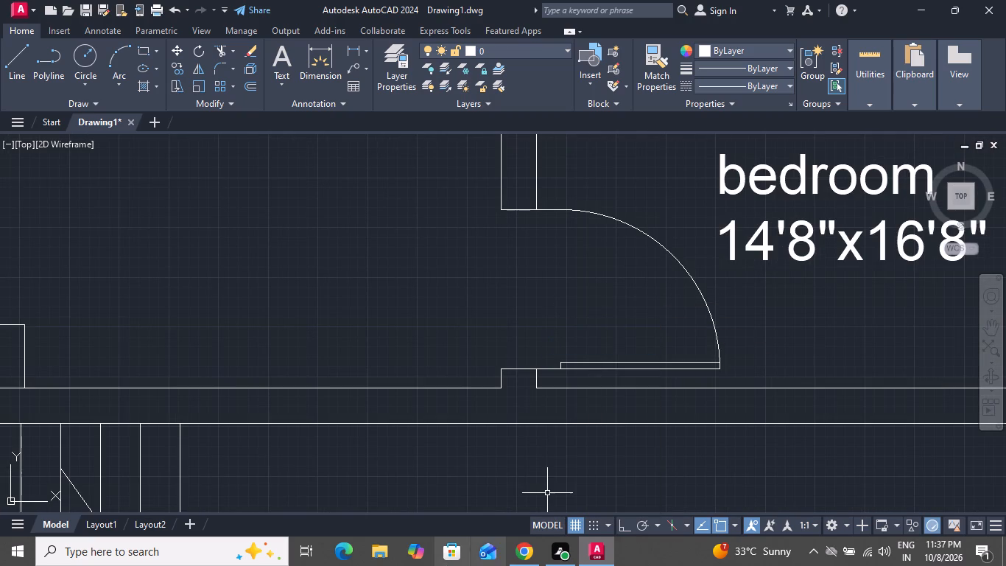
Rotate the spare door outside the plan by 90° about its hinge endpoint, with ortho on.
scroll(440, 565, "down", 2)
scroll(370, 511, "down", 1)
scroll(370, 511, "up", 1)
scroll(369, 511, "down", 1)
scroll(415, 458, "down", 3)
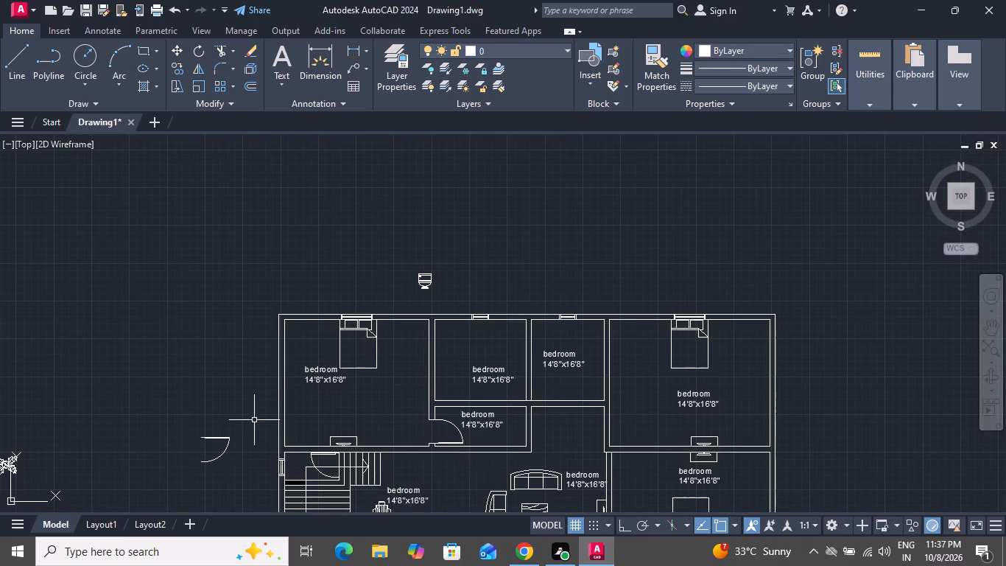
left_click_drag(254, 419, 247, 422)
left_click(188, 471)
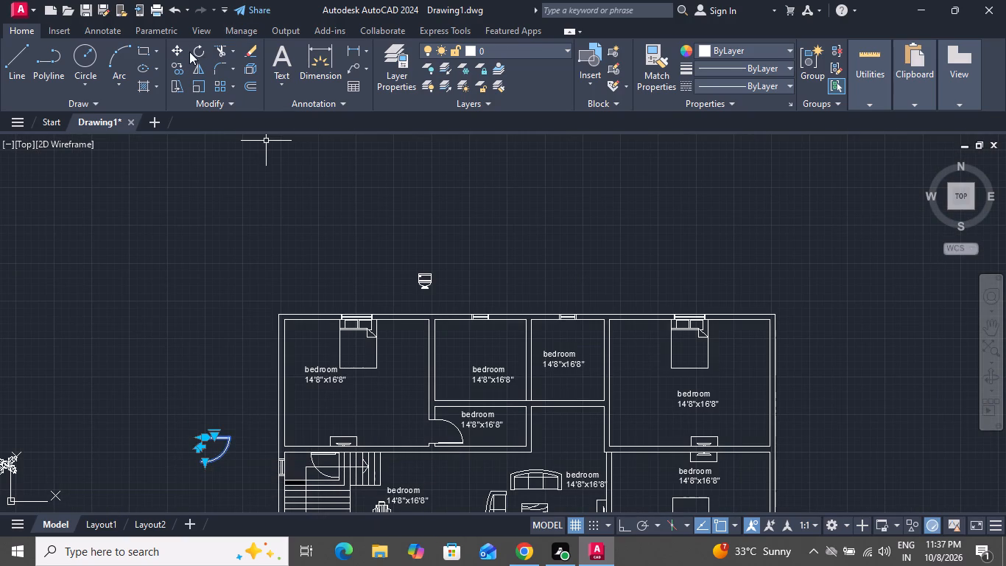
left_click(196, 50)
left_click(626, 521)
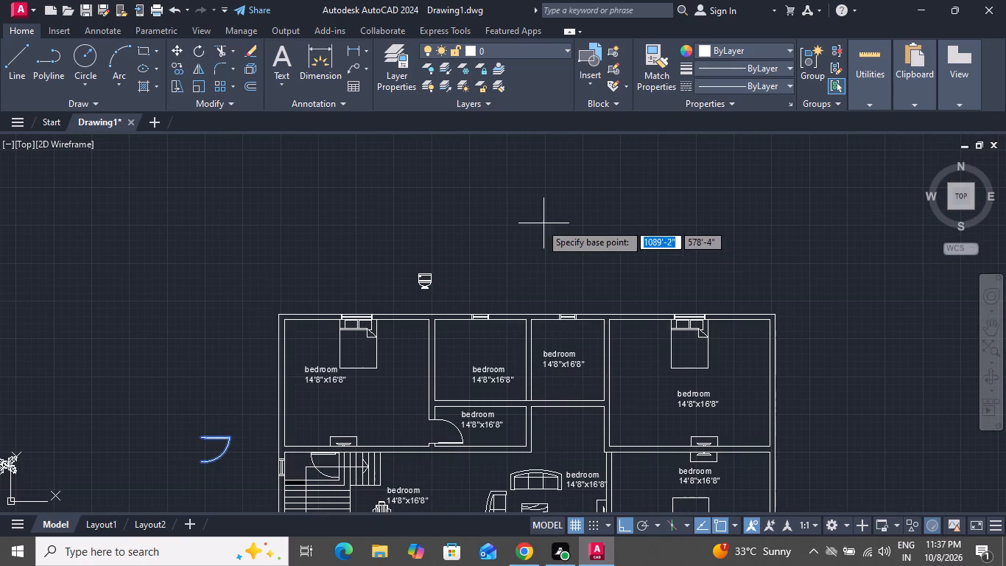
scroll(531, 220, "down", 3)
scroll(471, 278, "up", 3)
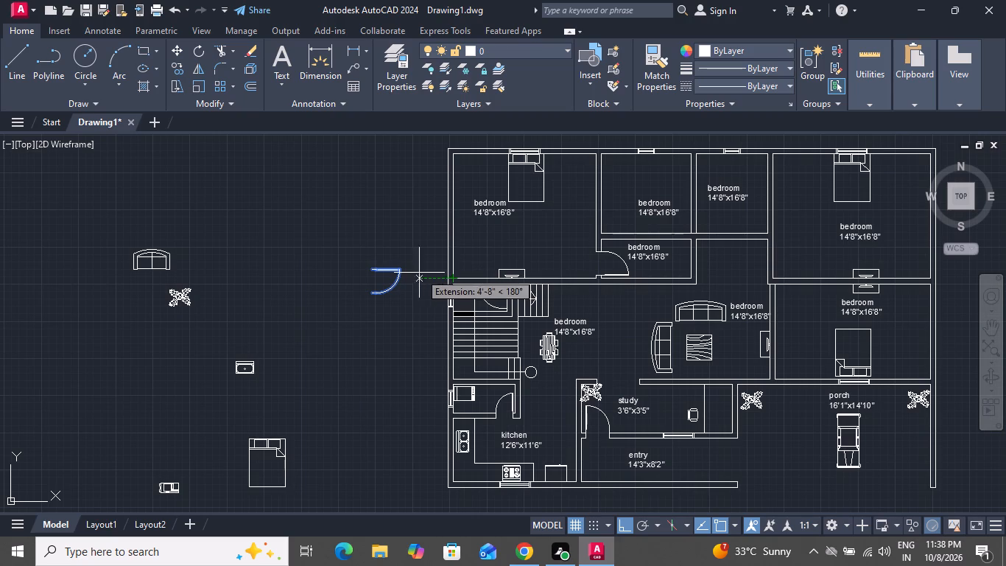
left_click(376, 270)
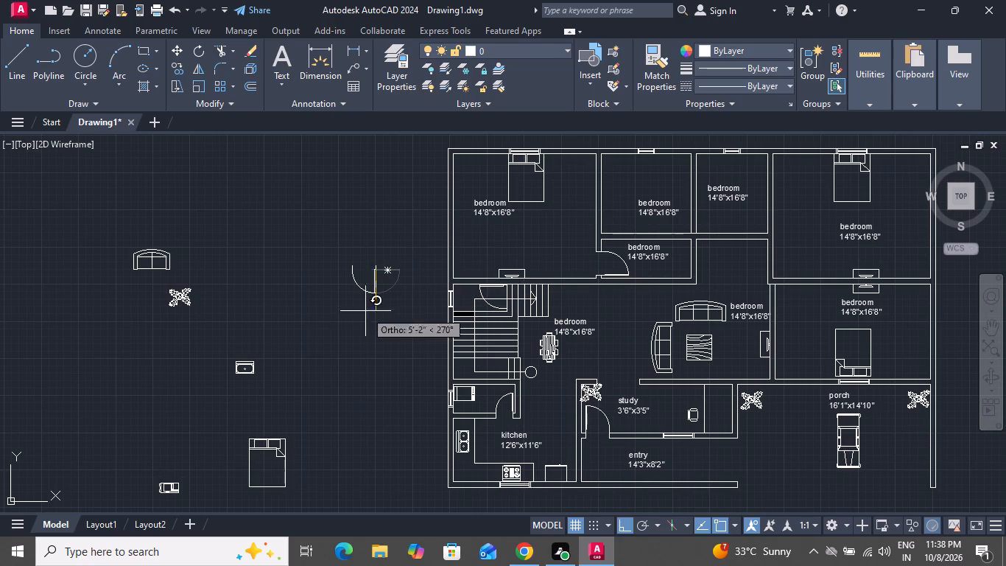
left_click(413, 156)
Mirror the rotated spare door about a vertical line through its hinge endpoint, keeping the original door.
left_click_drag(401, 210, 372, 298)
left_click(326, 385)
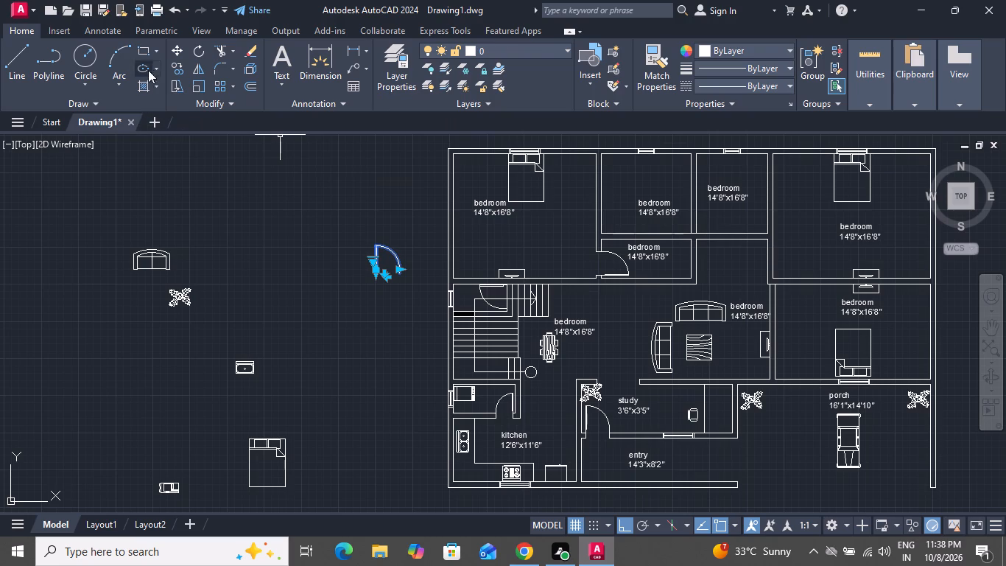
key("m")
key("i")
key("space")
scroll(607, 430, "up", 2)
scroll(504, 440, "down", 3)
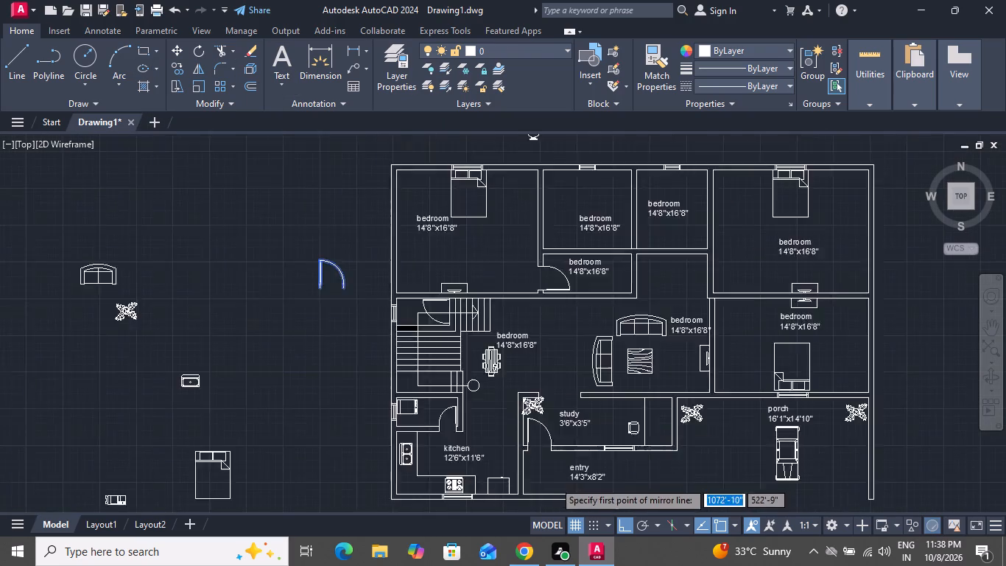
scroll(378, 365, "up", 3)
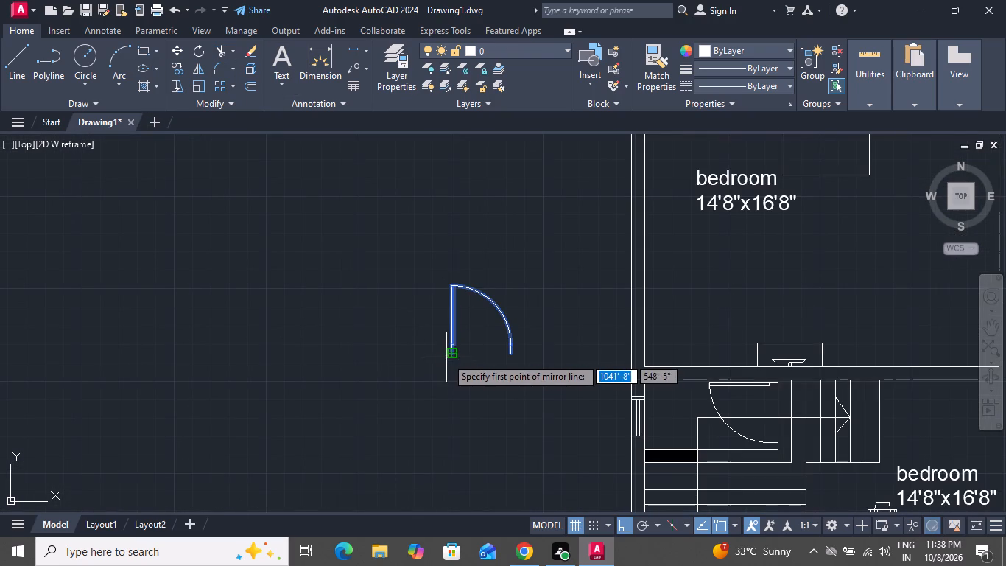
left_click(448, 354)
left_click(380, 247)
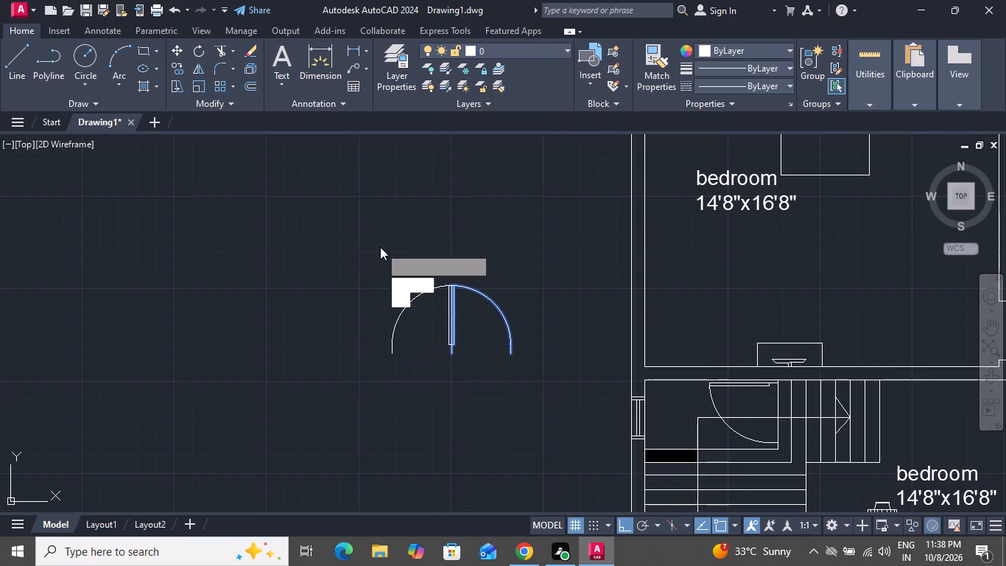
left_click_drag(431, 293, 380, 247)
Move the mirrored door by its hinge endpoint onto the northwest bedroom's south wall, just west of the small bedroom's doorway, with ortho off.
left_click(424, 265)
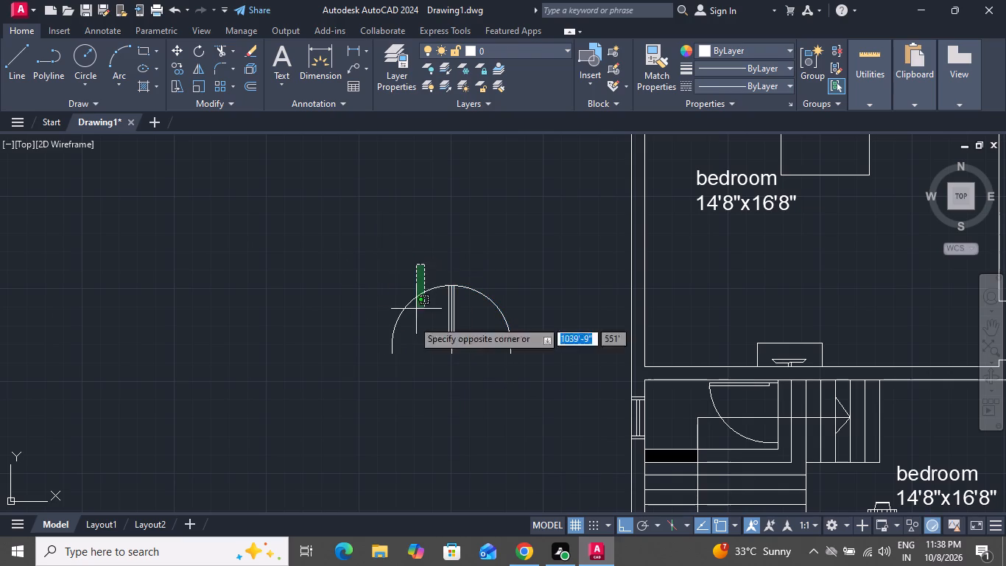
left_click(400, 347)
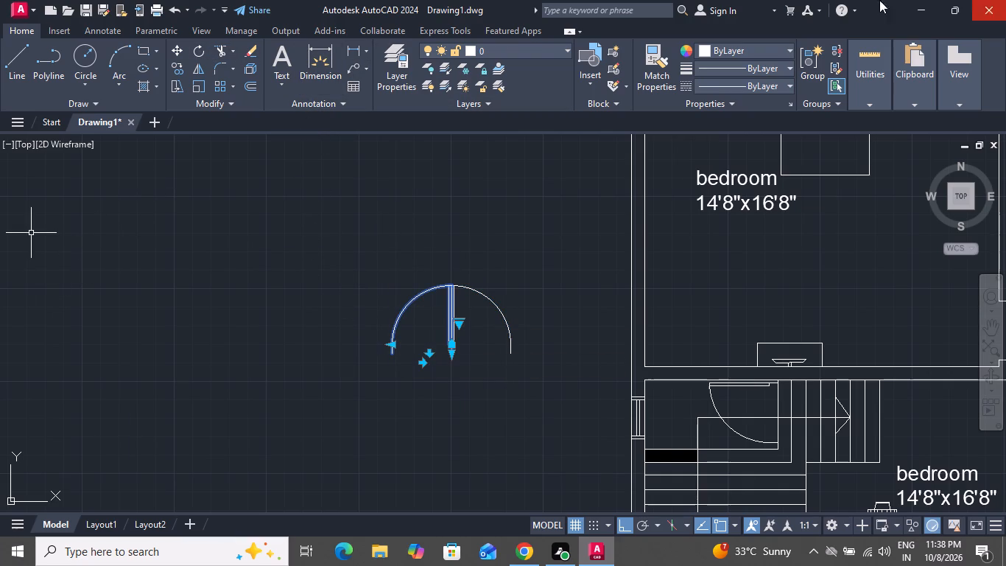
left_click(175, 51)
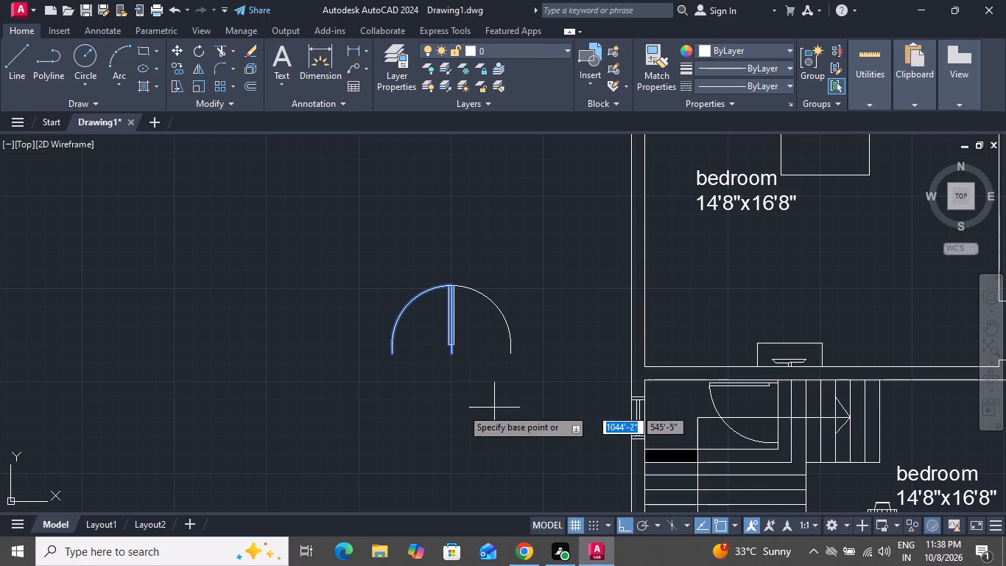
left_click(449, 354)
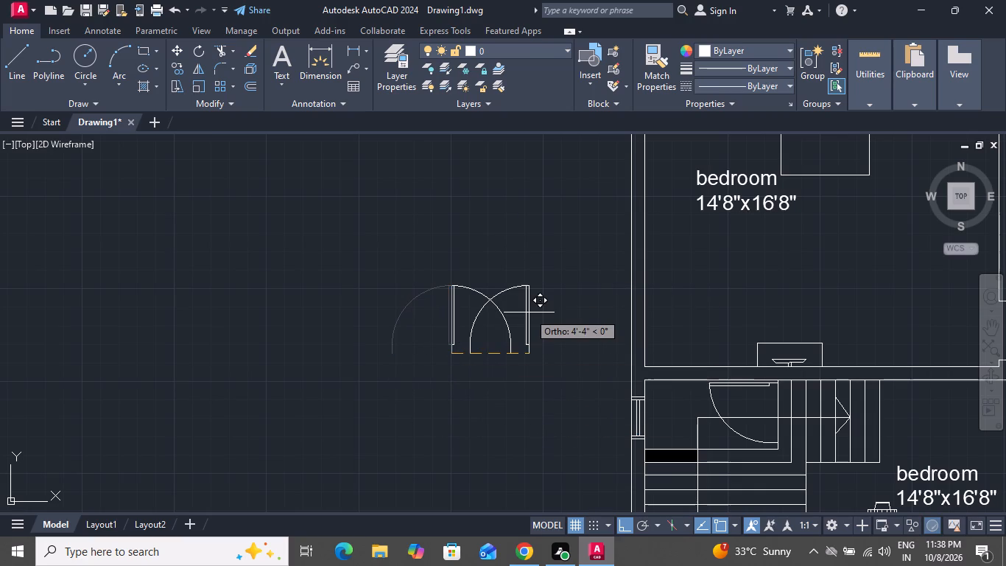
scroll(527, 317, "down", 1)
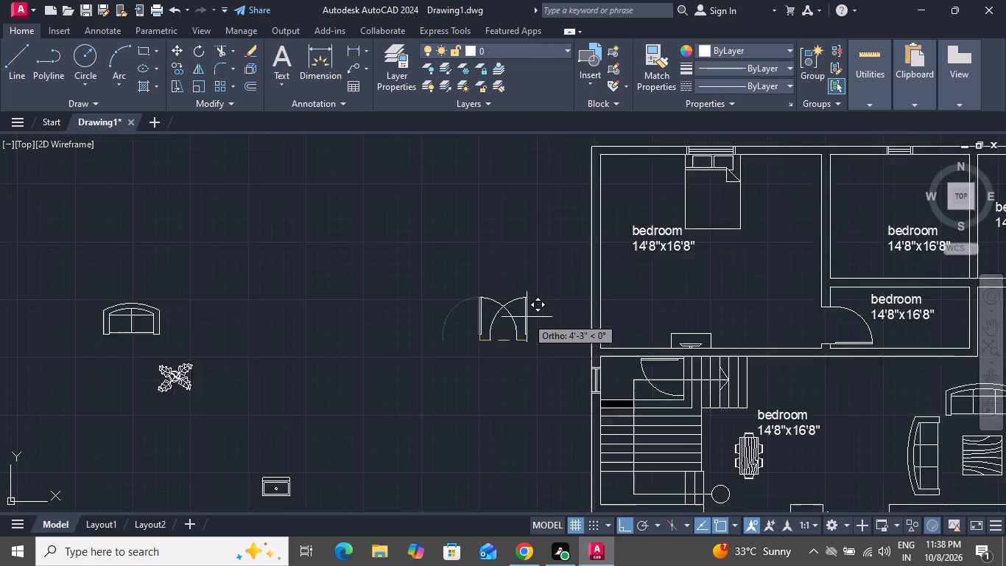
scroll(527, 317, "down", 1)
scroll(694, 318, "up", 1)
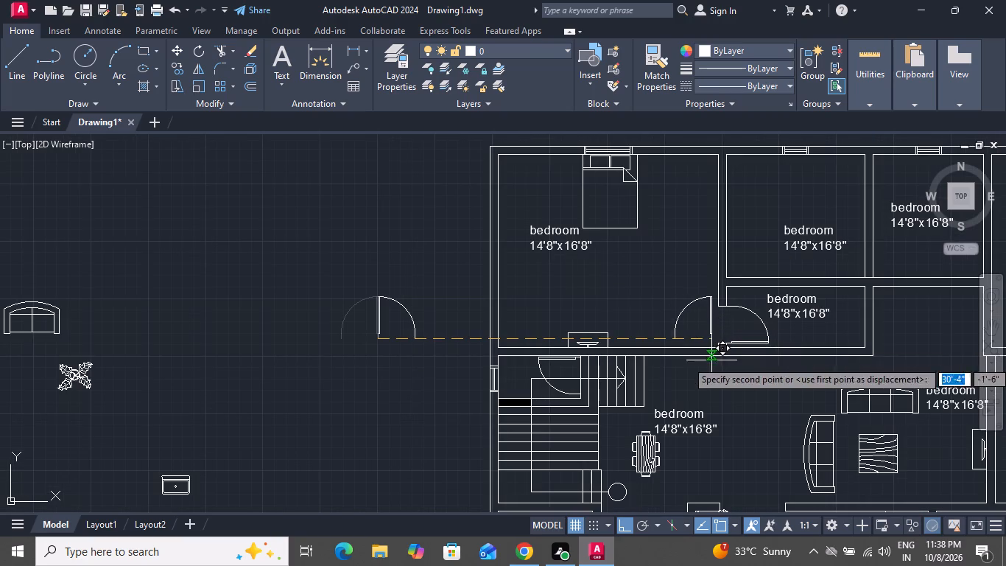
scroll(718, 371, "up", 3)
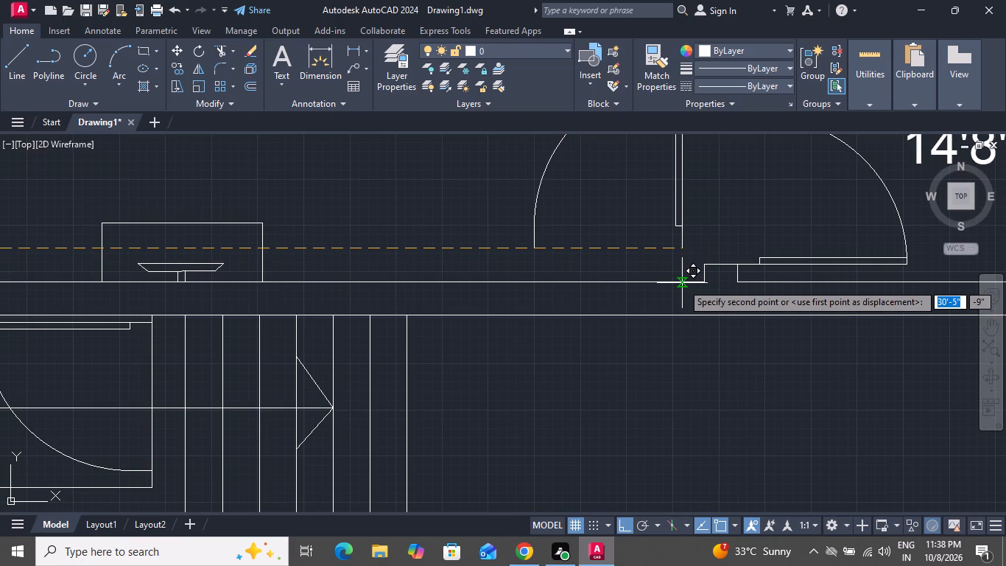
left_click(625, 528)
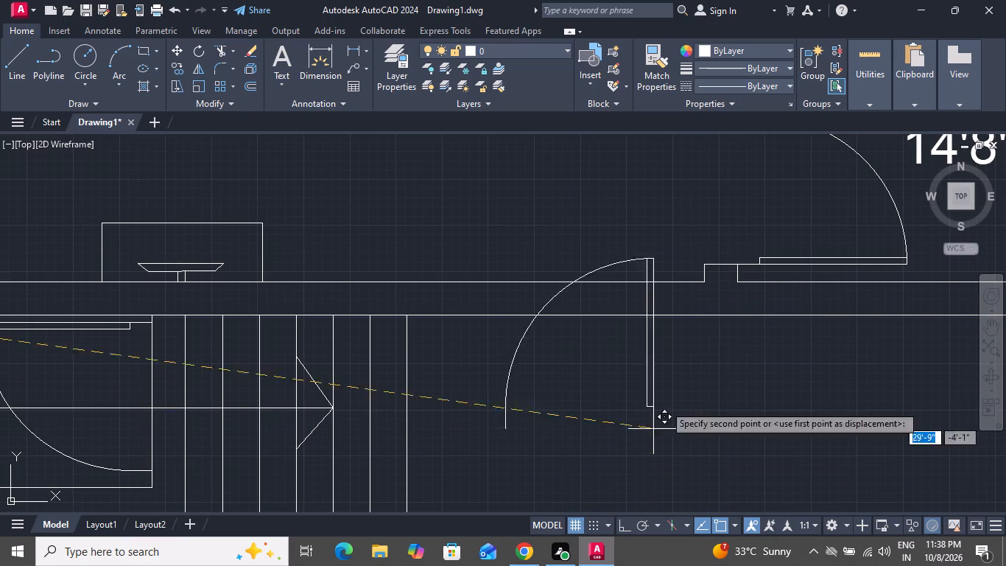
left_click(683, 282)
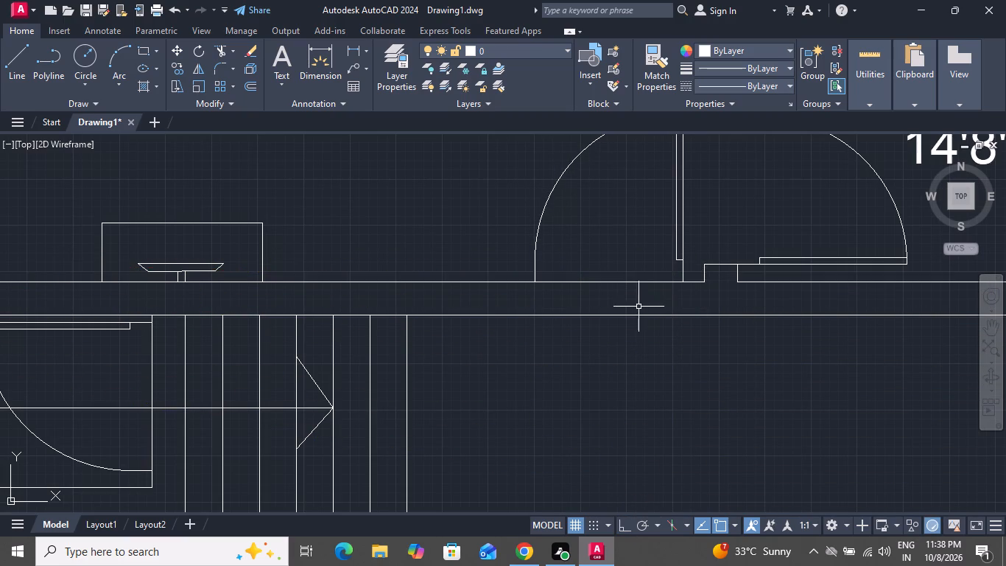
Draw a jamb line across the northwest bedroom's south wall at the latch end of the new door.
scroll(599, 385, "down", 1)
left_click(19, 76)
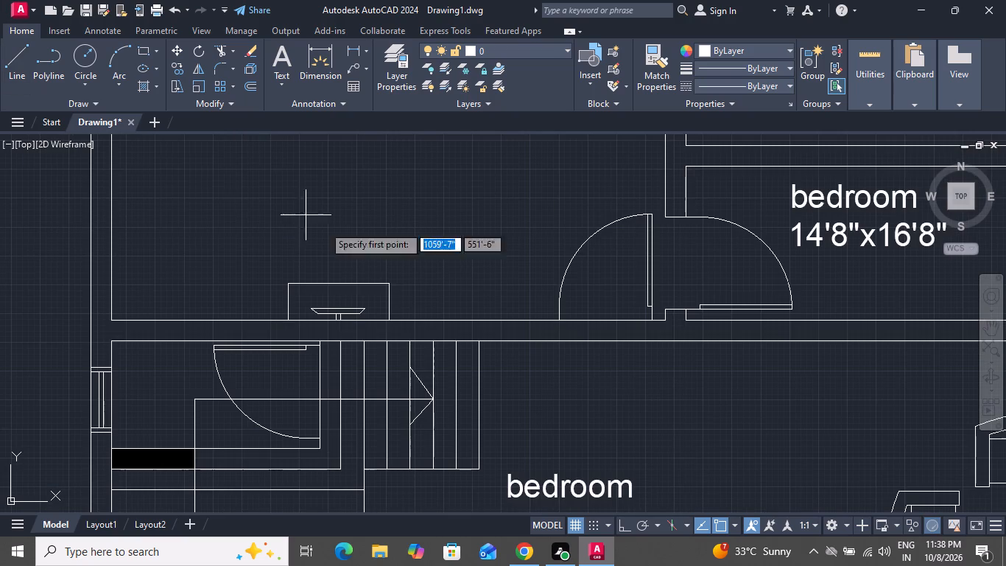
left_click(554, 320)
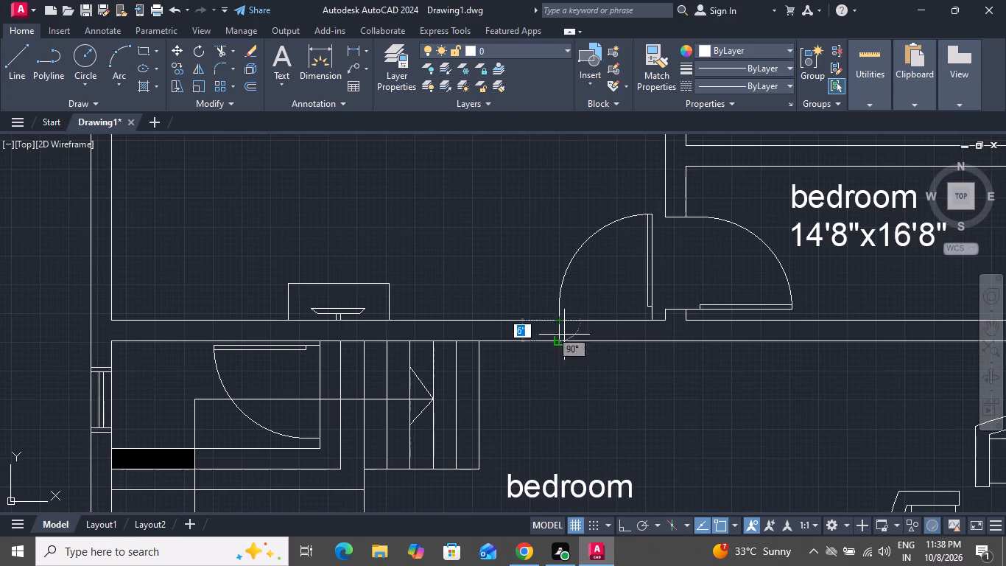
left_click(561, 342)
right_click(561, 342)
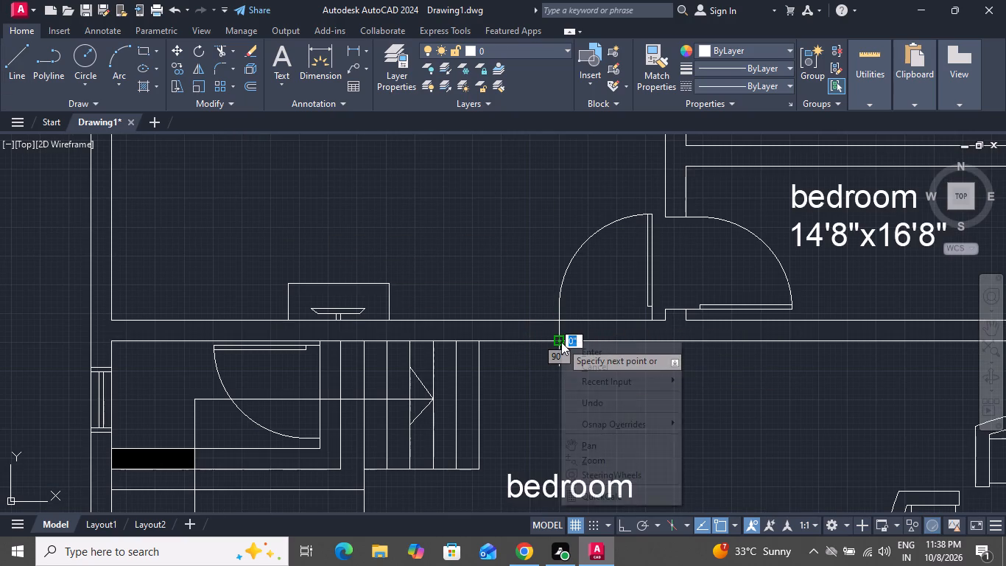
left_click(597, 371)
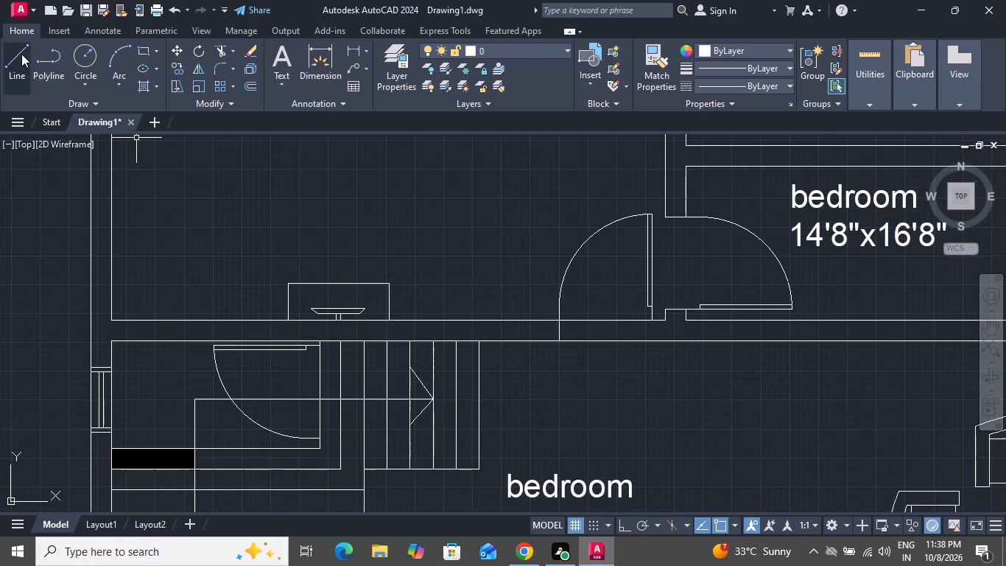
Draw a jamb line across the northwest bedroom's south wall at the hinge end of the new door.
left_click(21, 54)
left_click(655, 324)
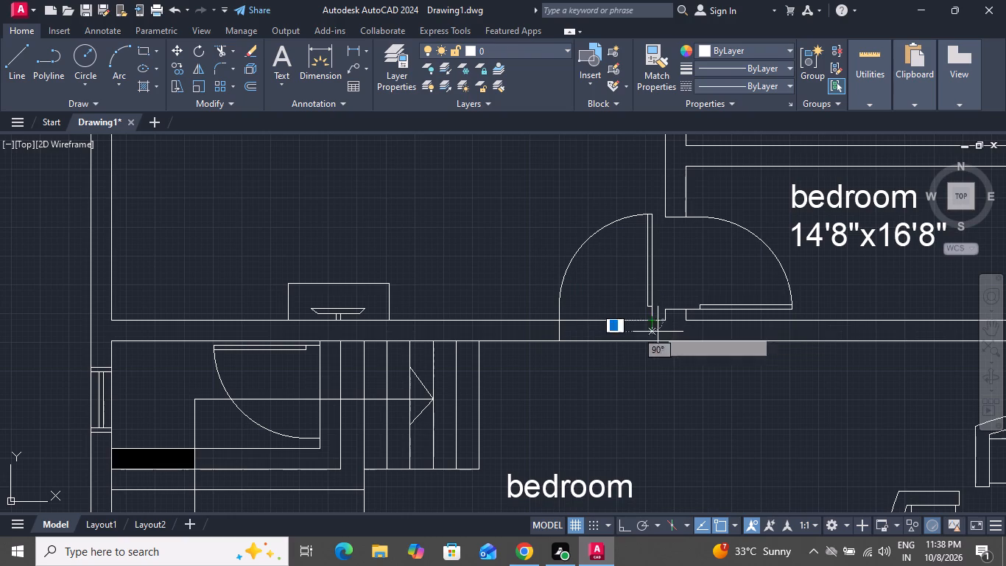
left_click(650, 345)
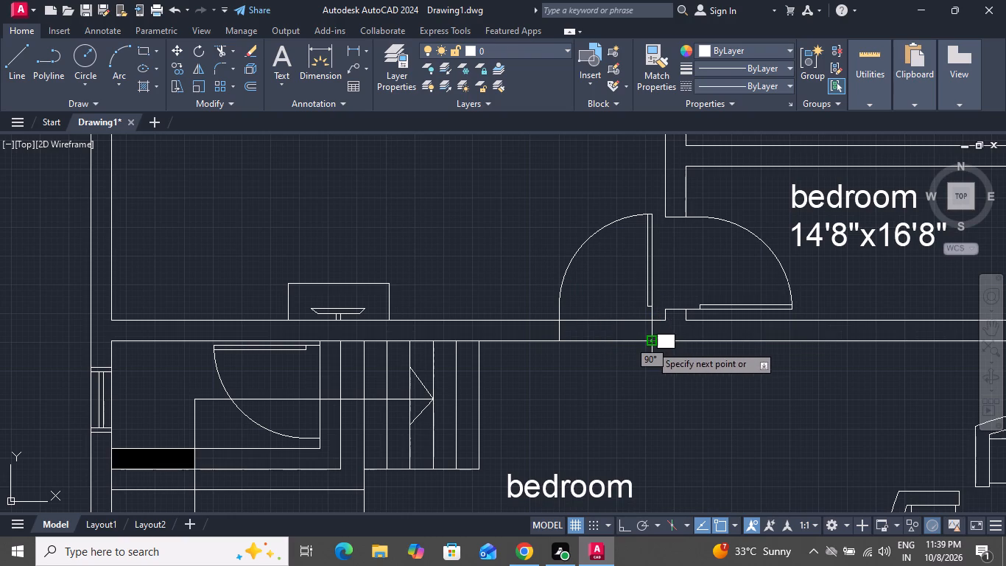
right_click(650, 345)
left_click(664, 363)
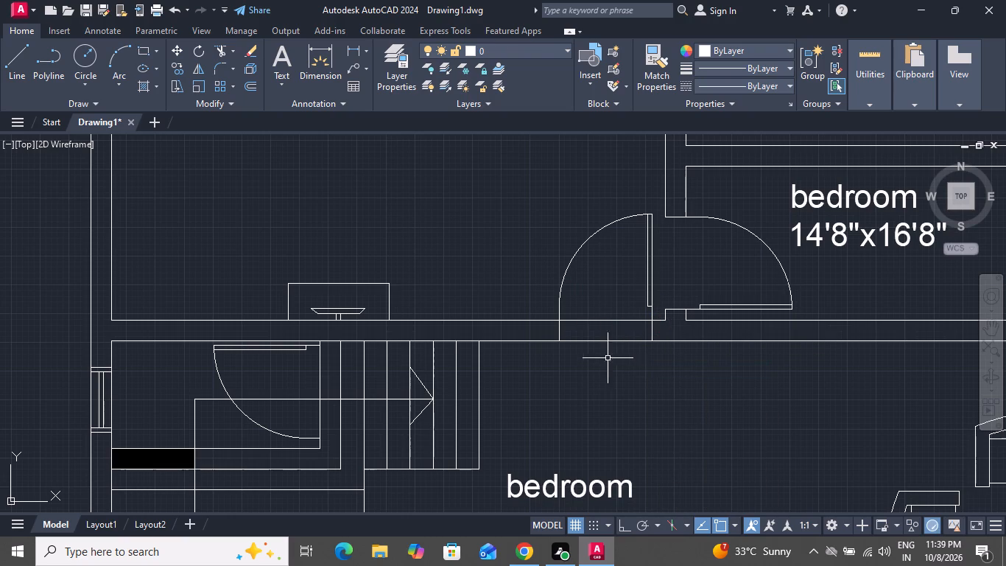
Trim both south wall lines of the northwest bedroom between the two jamb lines to open the doorway.
type("tr")
key("space")
key("space")
left_click(599, 289)
left_click(612, 394)
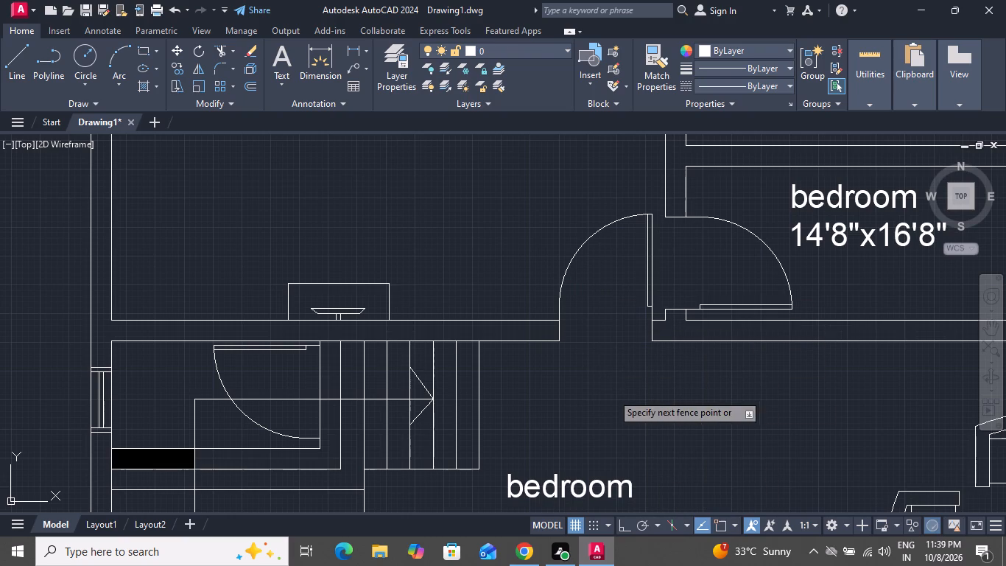
right_click(612, 390)
left_click(645, 217)
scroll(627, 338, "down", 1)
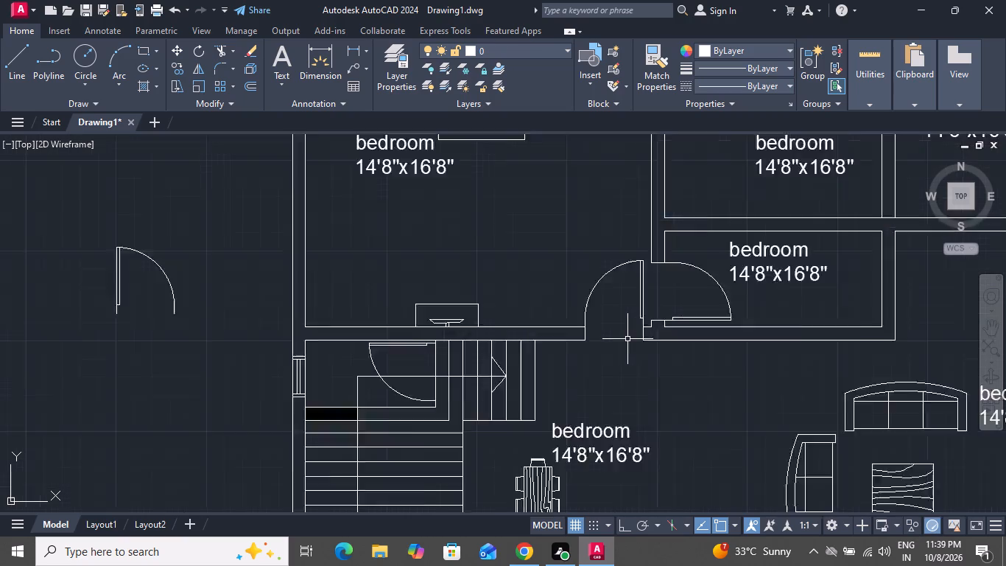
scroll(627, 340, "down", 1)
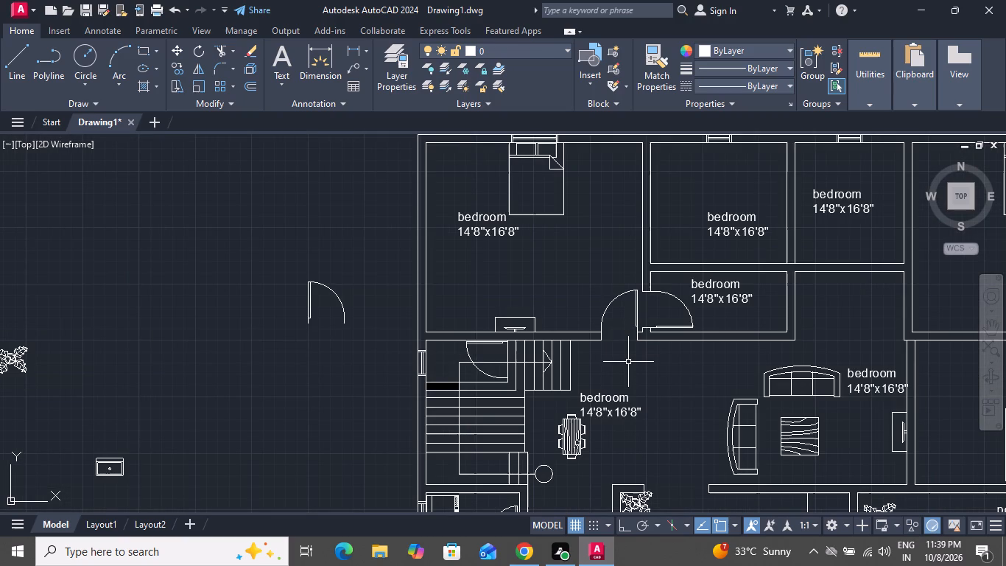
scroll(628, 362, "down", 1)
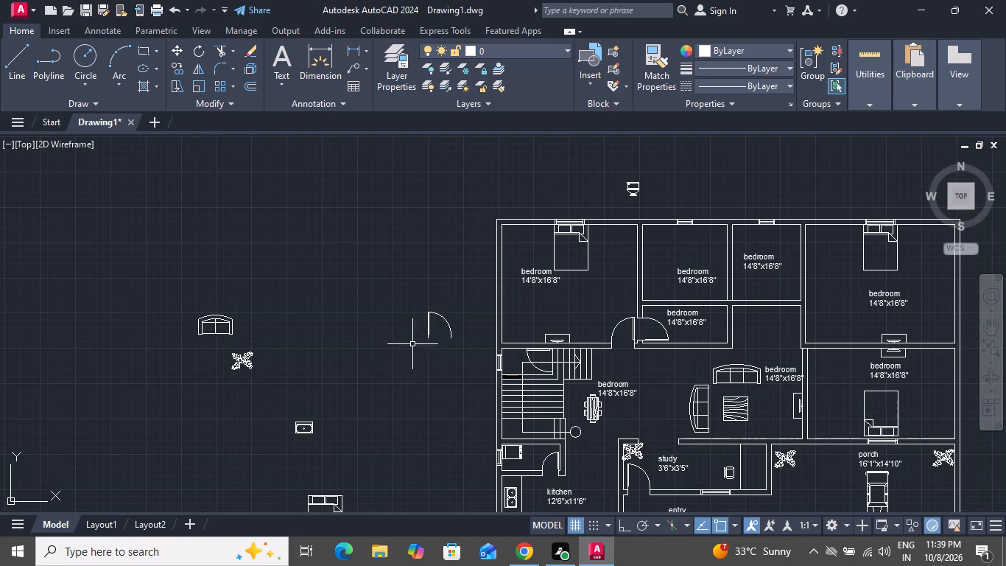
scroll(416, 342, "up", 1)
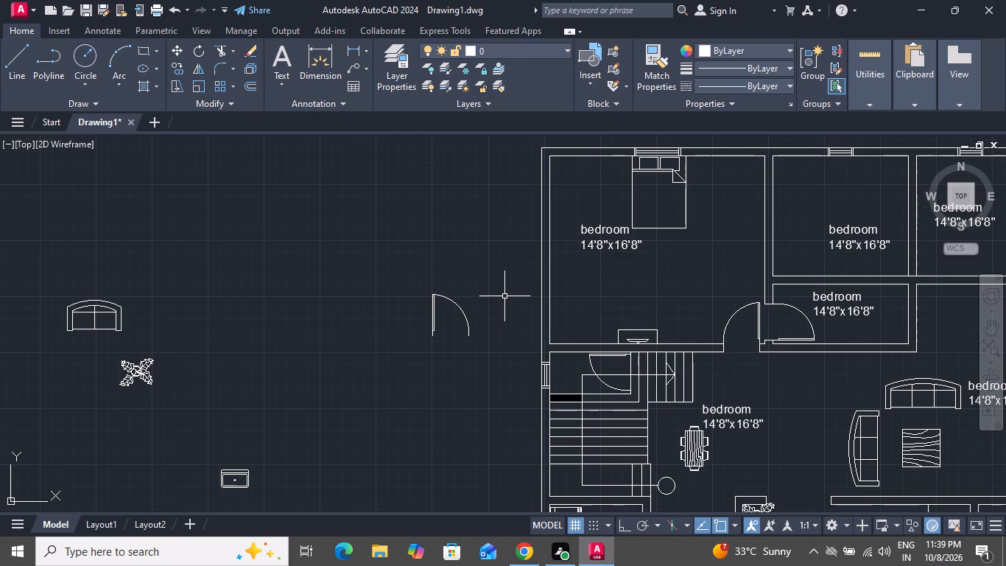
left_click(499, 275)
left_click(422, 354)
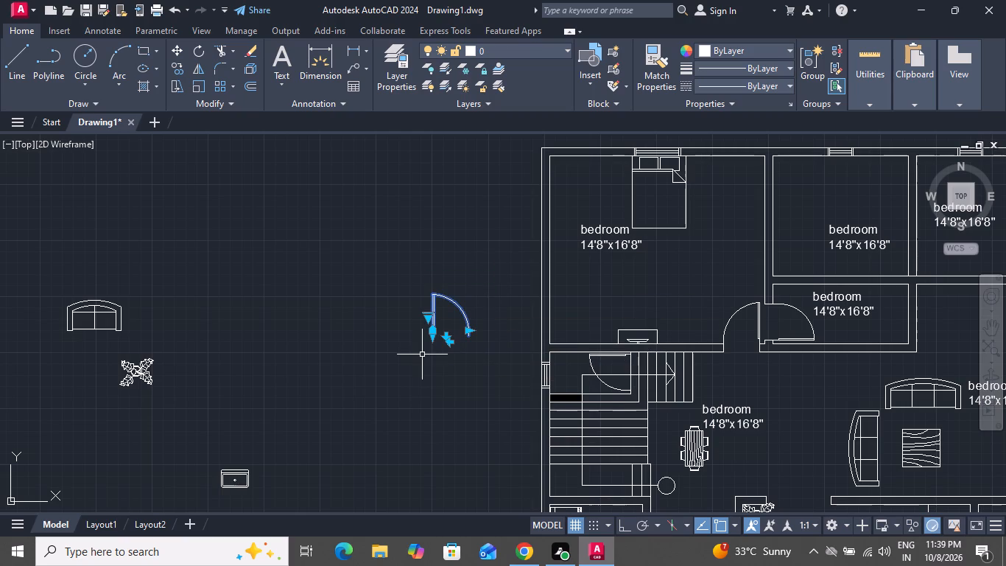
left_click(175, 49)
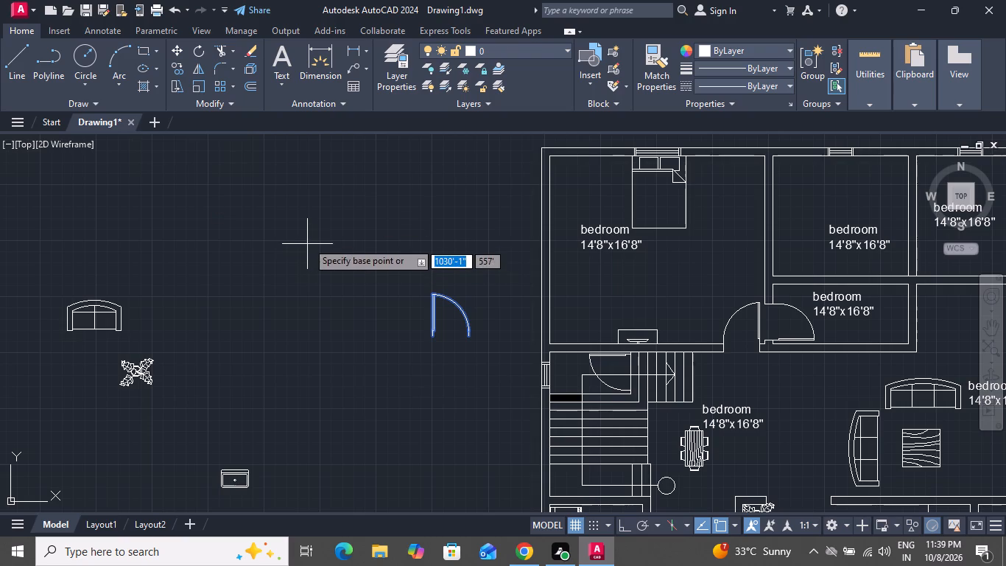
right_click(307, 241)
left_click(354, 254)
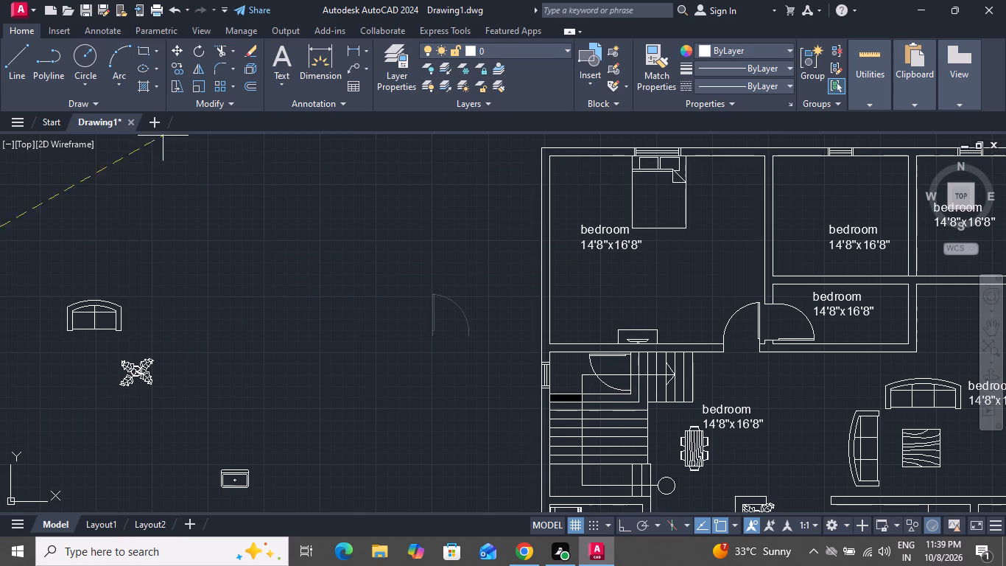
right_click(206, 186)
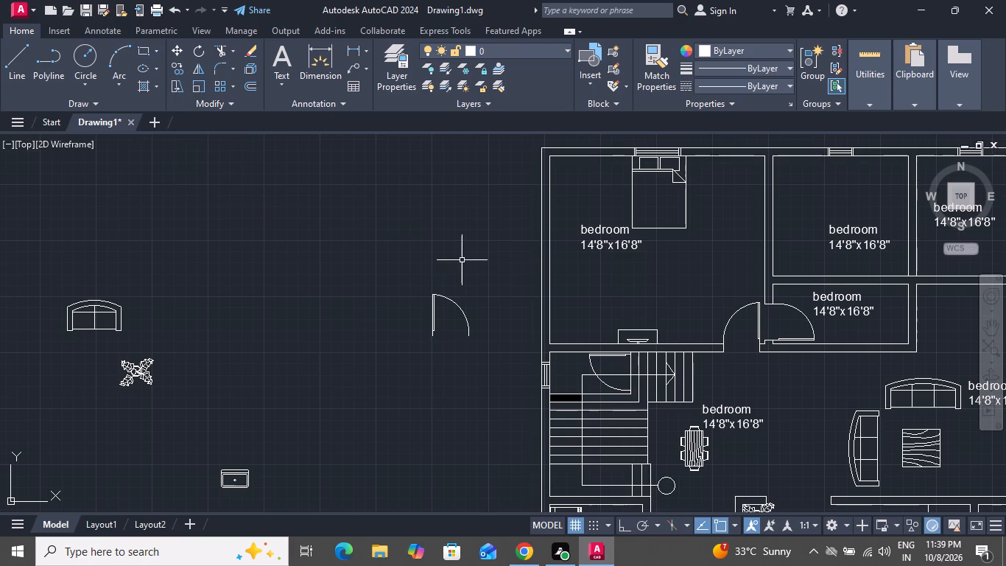
Copy the spare door outside the plan by its hinge endpoint onto the south wall of the bedroom east of the northwest bedroom, near its west corner.
left_click(462, 316)
left_click(174, 65)
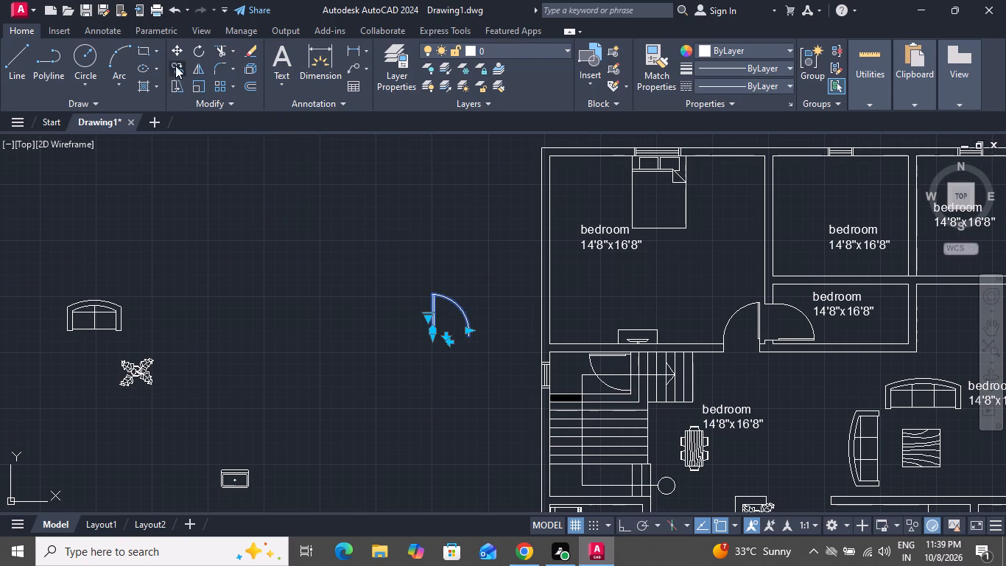
left_click(435, 338)
scroll(539, 309, "down", 3)
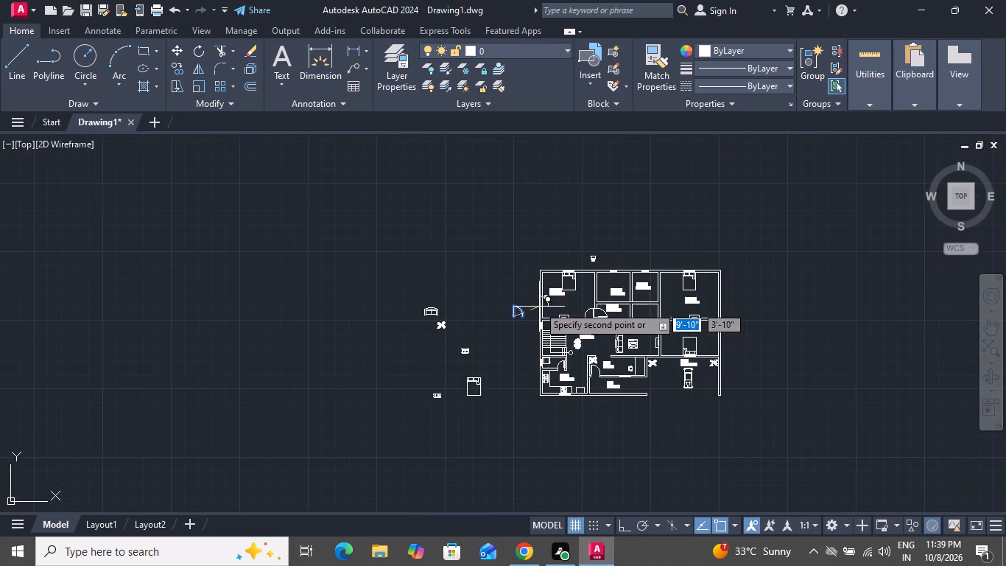
scroll(677, 338, "down", 1)
scroll(677, 338, "up", 2)
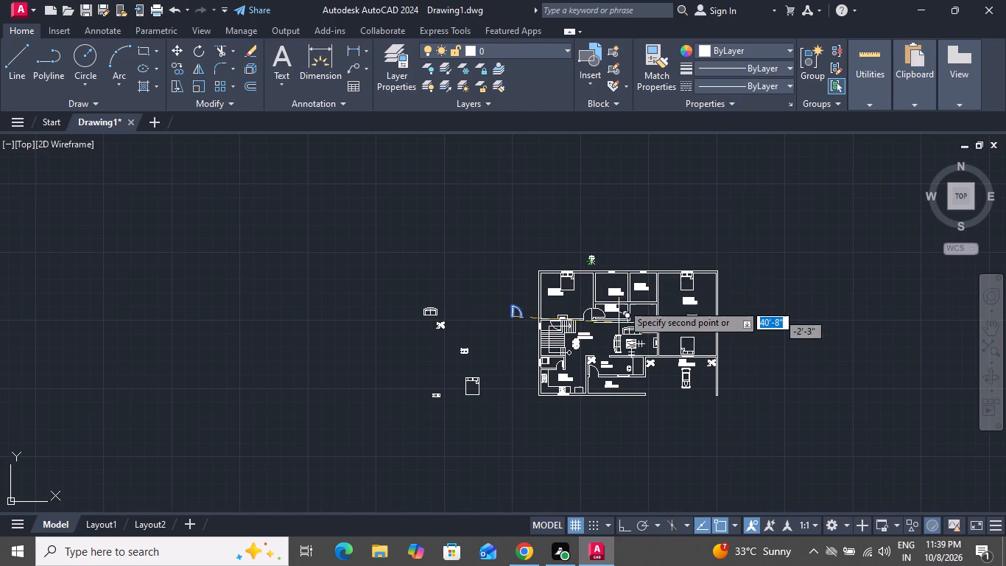
scroll(631, 296, "up", 3)
scroll(469, 288, "up", 3)
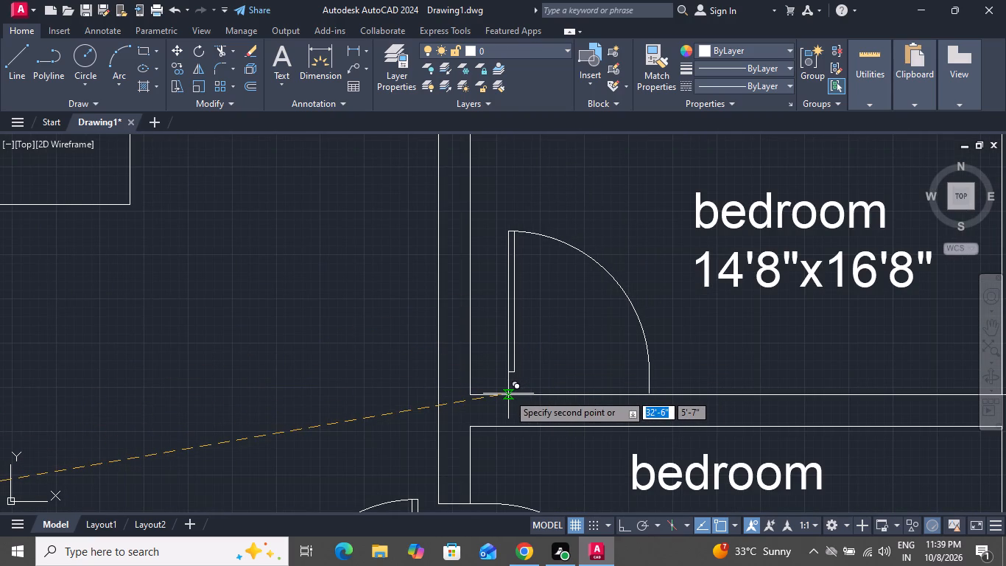
left_click(508, 394)
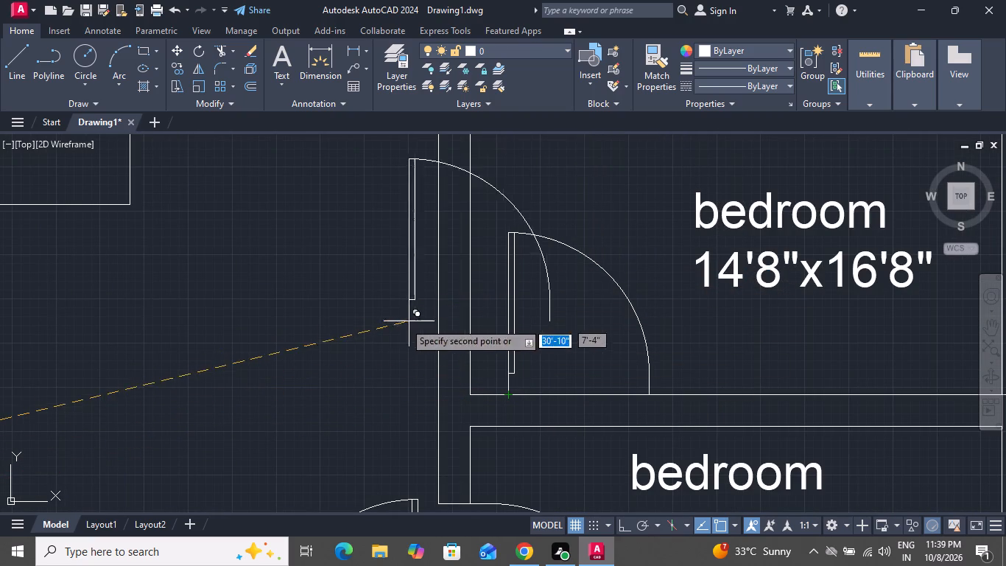
right_click(384, 319)
left_click(420, 346)
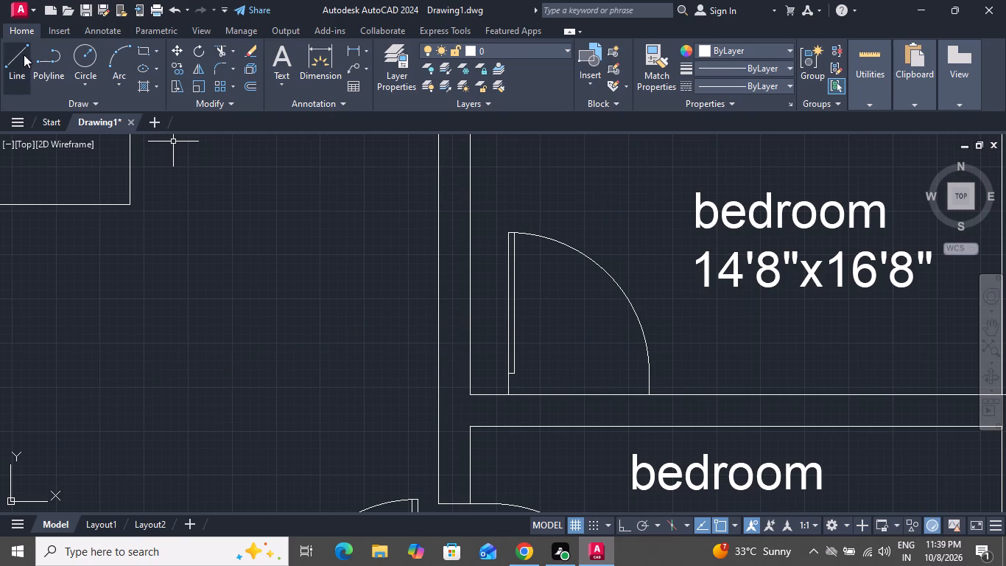
Draw jamb lines across the wall below the copied door, one at its hinge end and one at its latch end.
left_click(21, 57)
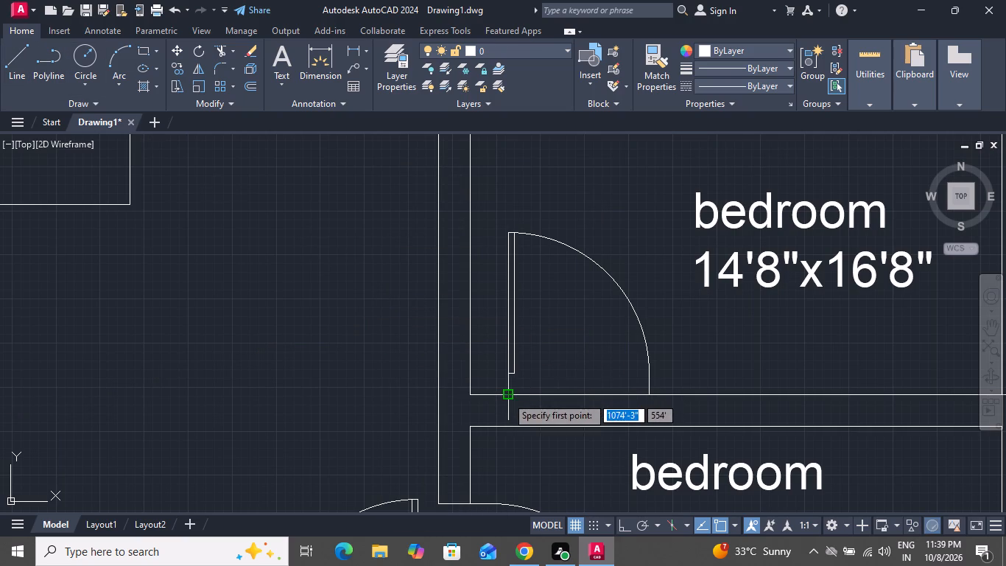
left_click(508, 394)
left_click(508, 424)
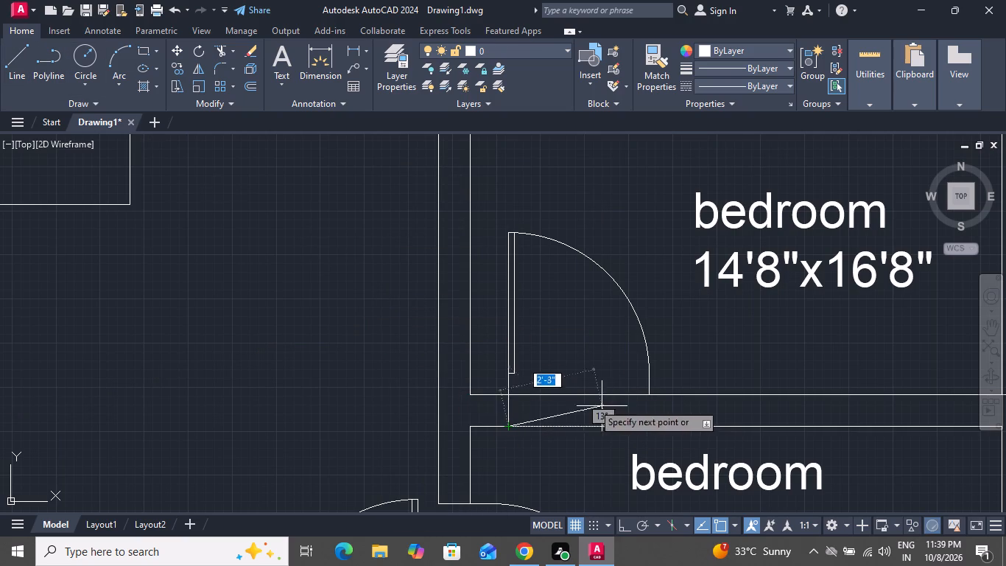
right_click(316, 296)
left_click(401, 339)
left_click(397, 329)
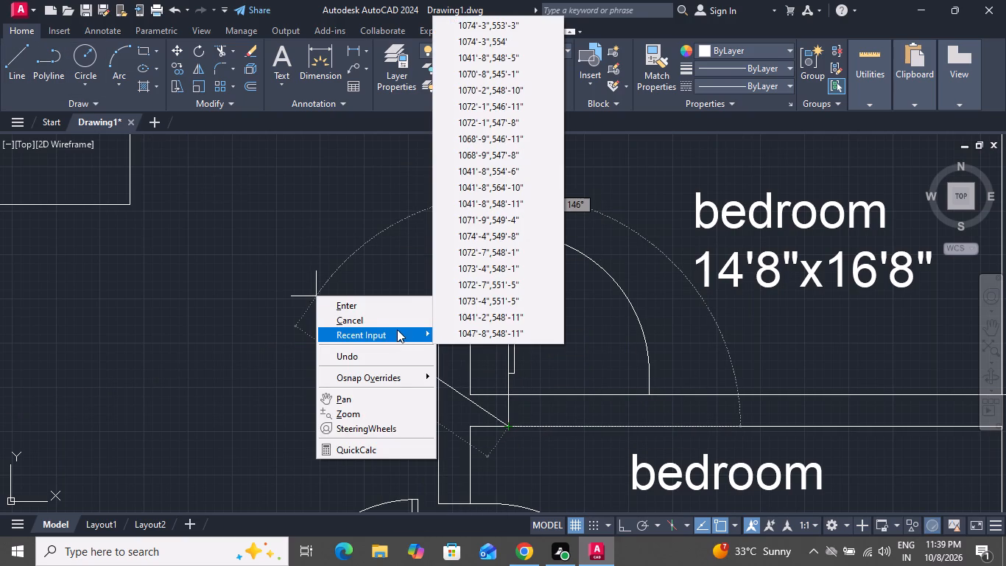
left_click(393, 318)
left_click(24, 55)
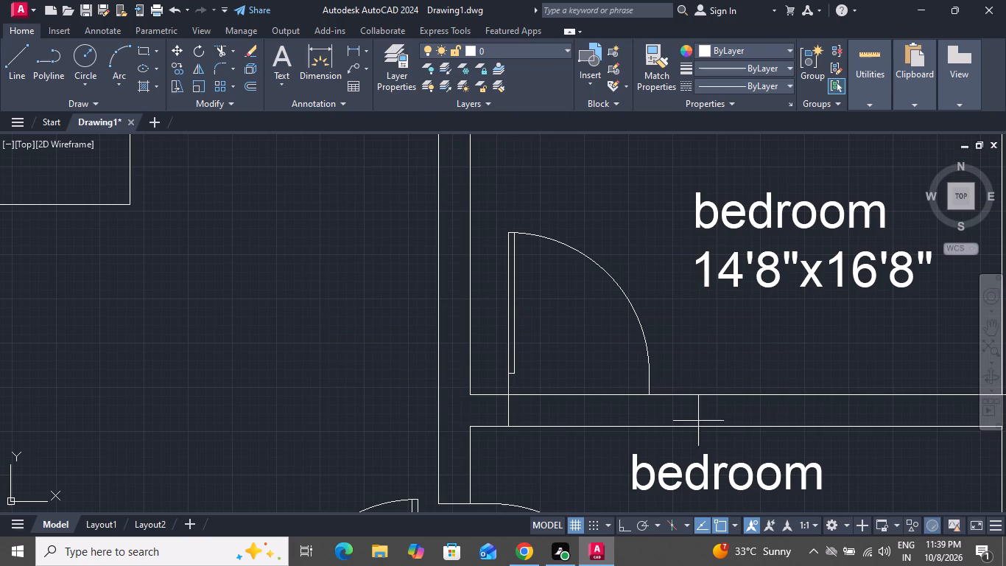
left_click(648, 391)
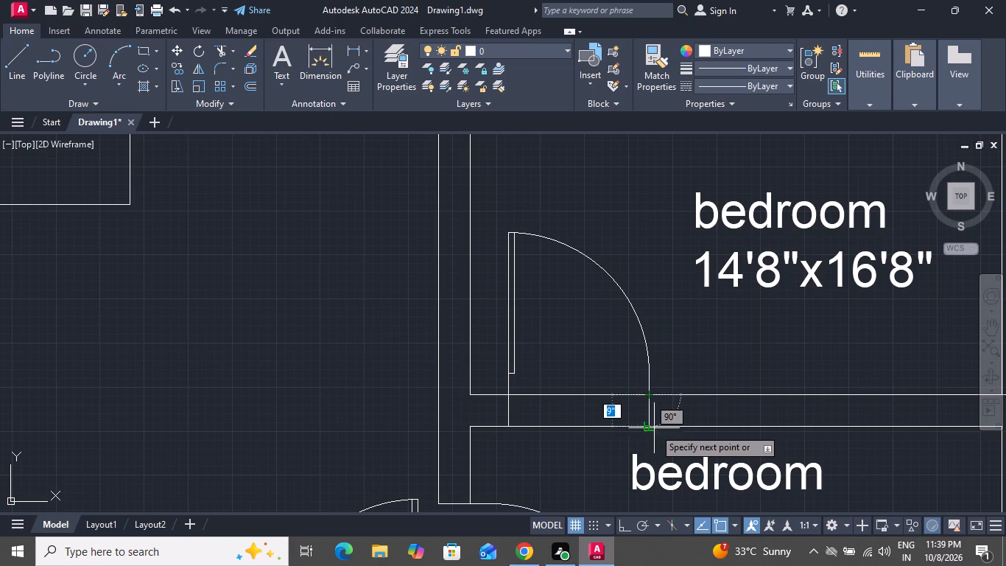
left_click(651, 427)
right_click(653, 427)
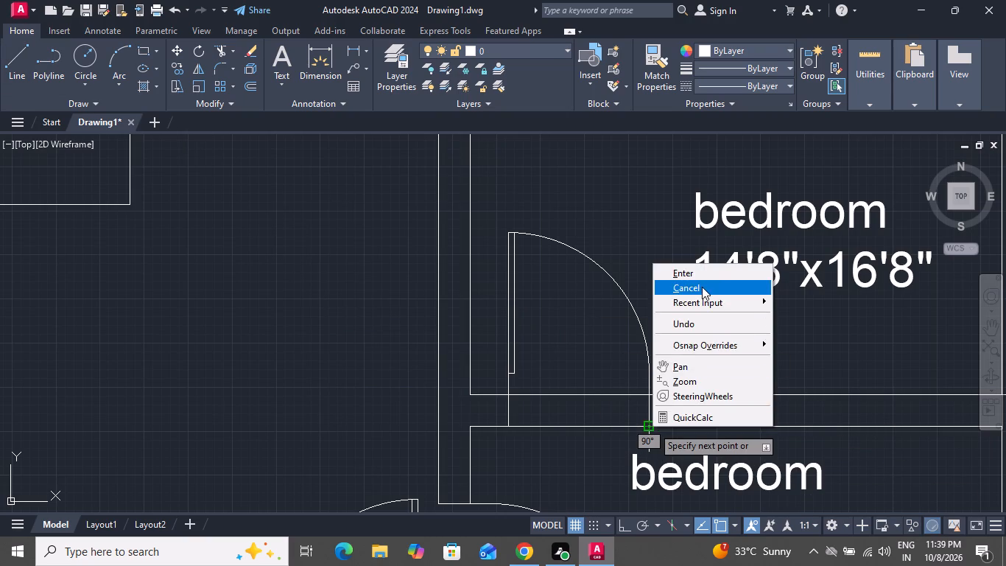
left_click(702, 287)
Trim both wall lines between the copied door's jamb lines to open the doorway.
type("tr")
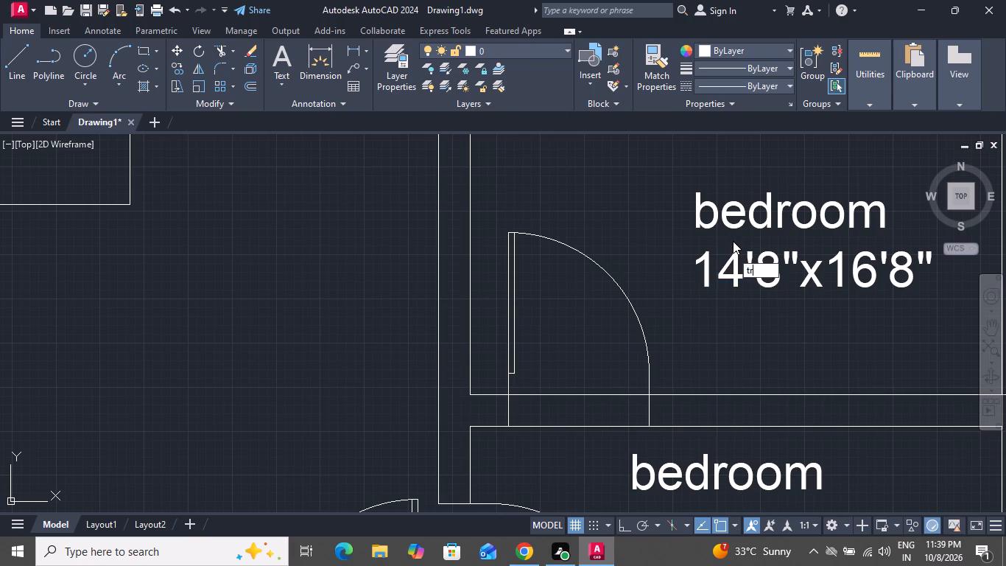
key("space")
key("space")
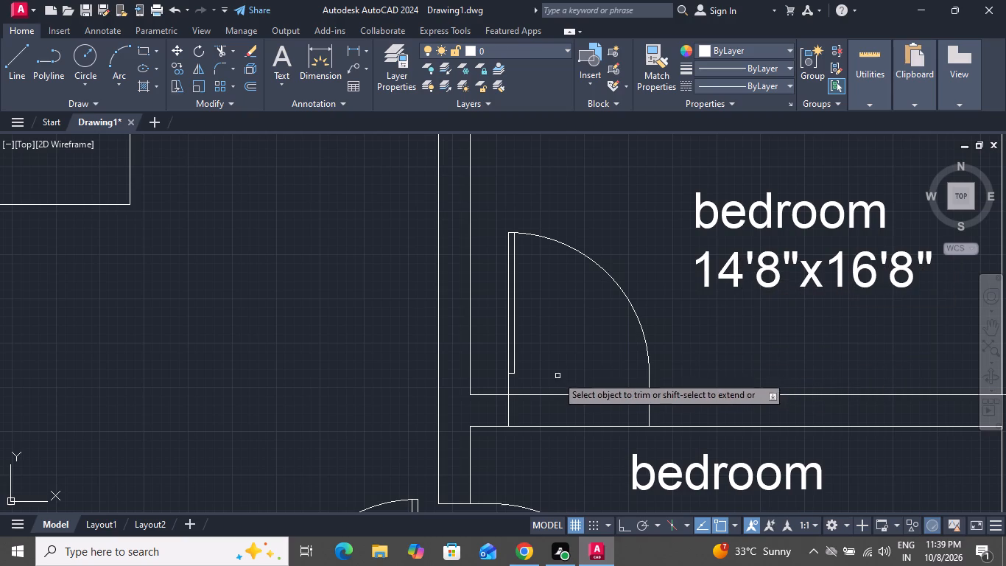
left_click(563, 368)
left_click(566, 467)
scroll(586, 360, "down", 2)
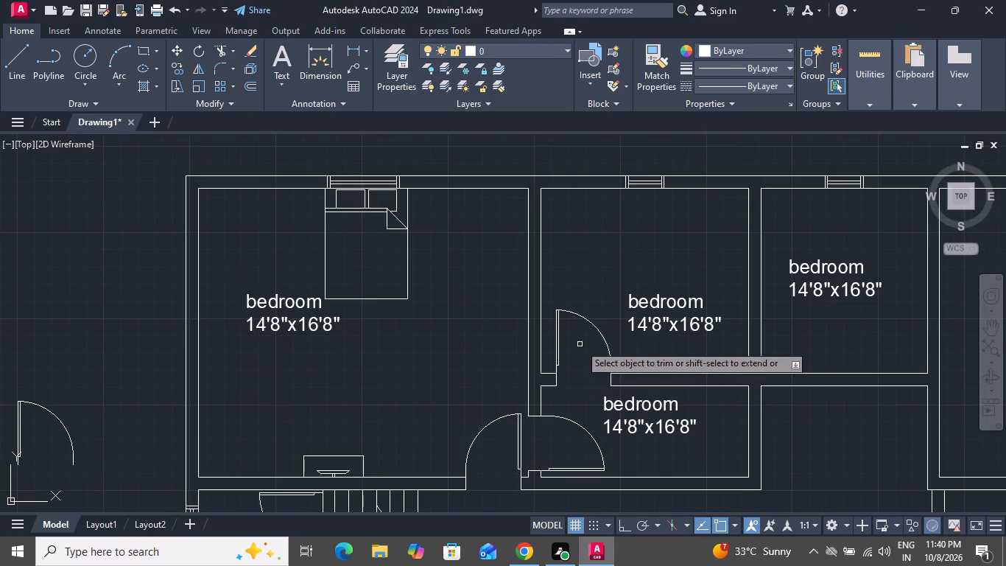
scroll(580, 344, "down", 2)
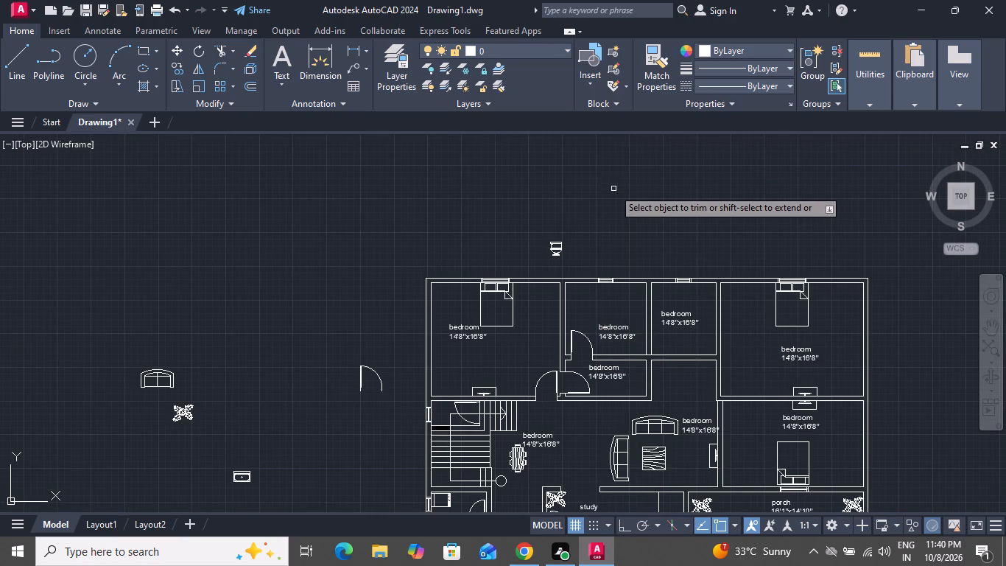
right_click(613, 189)
left_click(633, 209)
Copy the door of the bedroom east of the northwest bedroom by its hinge endpoint about 13'-1" east, onto the next bedroom's south wall.
scroll(599, 354, "up", 1)
scroll(599, 354, "down", 1)
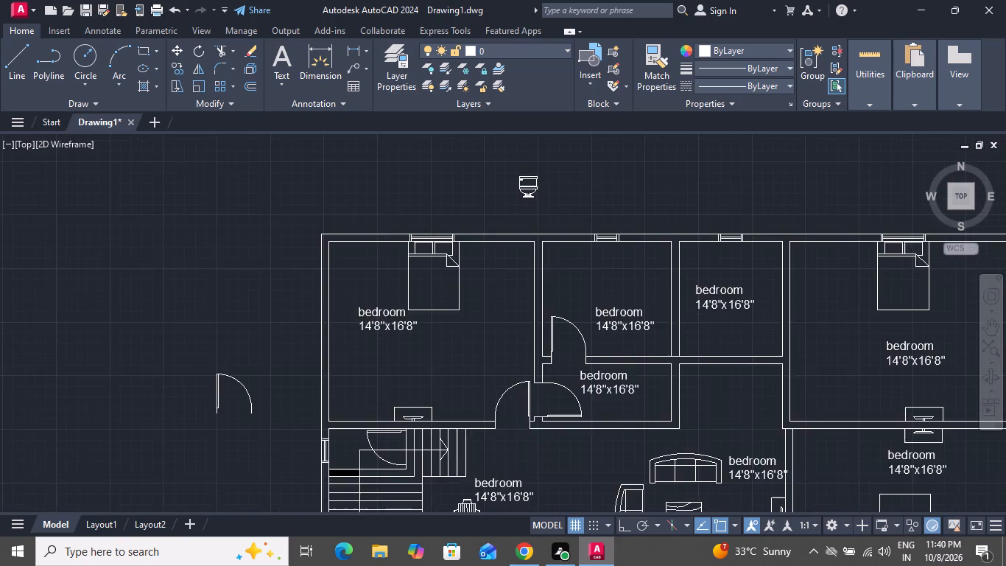
scroll(589, 327, "up", 4)
left_click(588, 338)
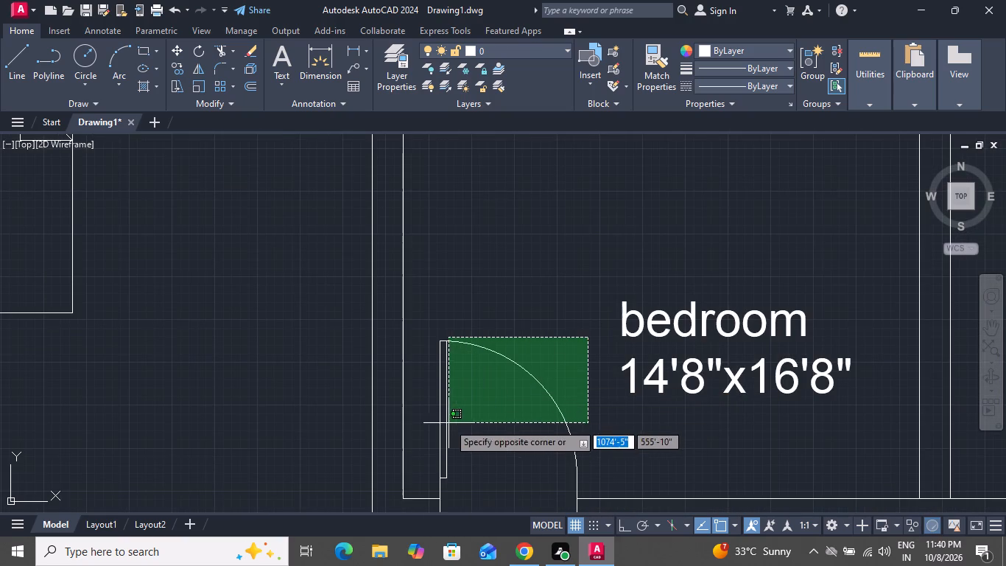
left_click(432, 443)
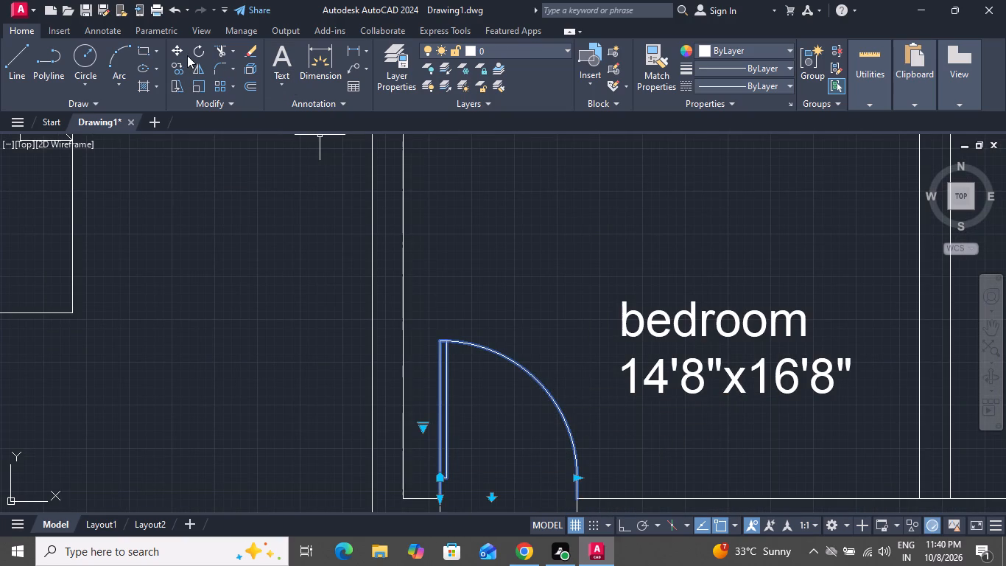
left_click(177, 70)
scroll(460, 282, "up", 1)
scroll(467, 289, "down", 1)
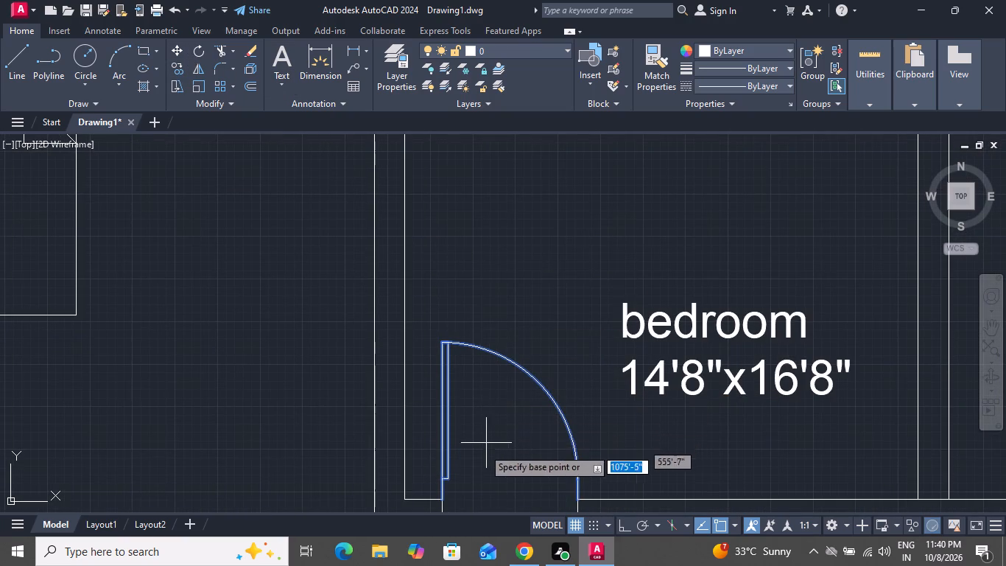
scroll(462, 390, "down", 2)
scroll(449, 466, "up", 3)
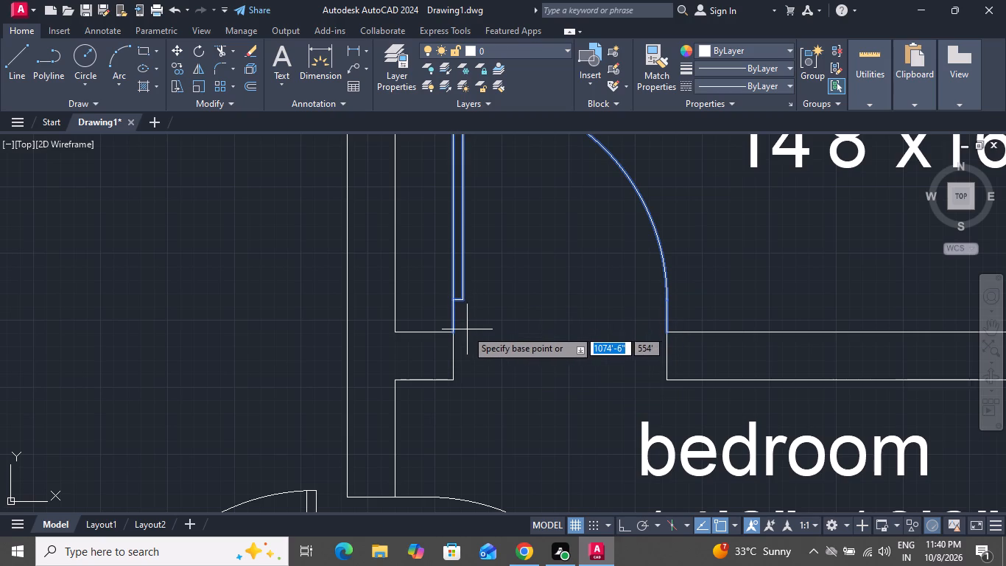
left_click(453, 329)
scroll(521, 387, "down", 5)
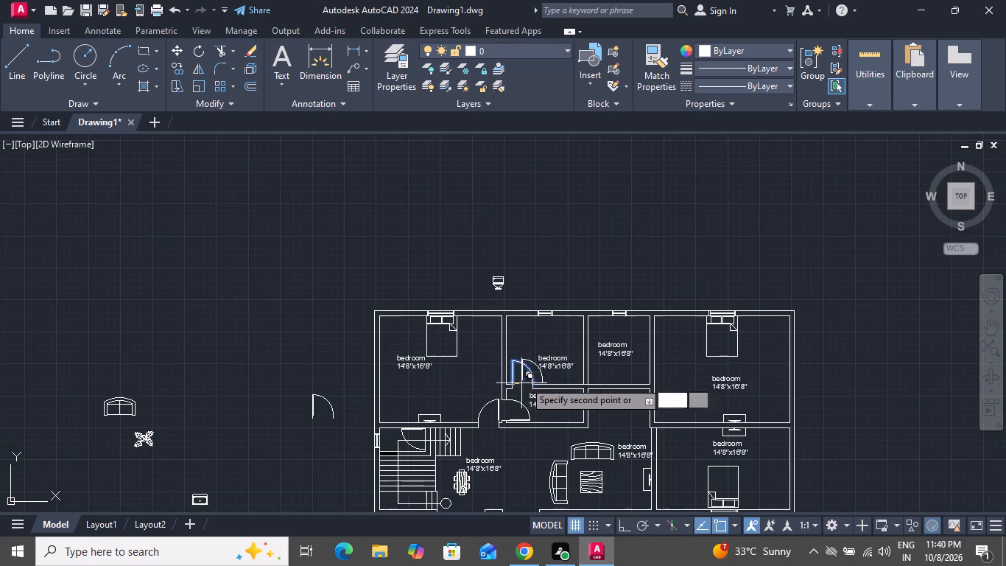
scroll(592, 368, "up", 4)
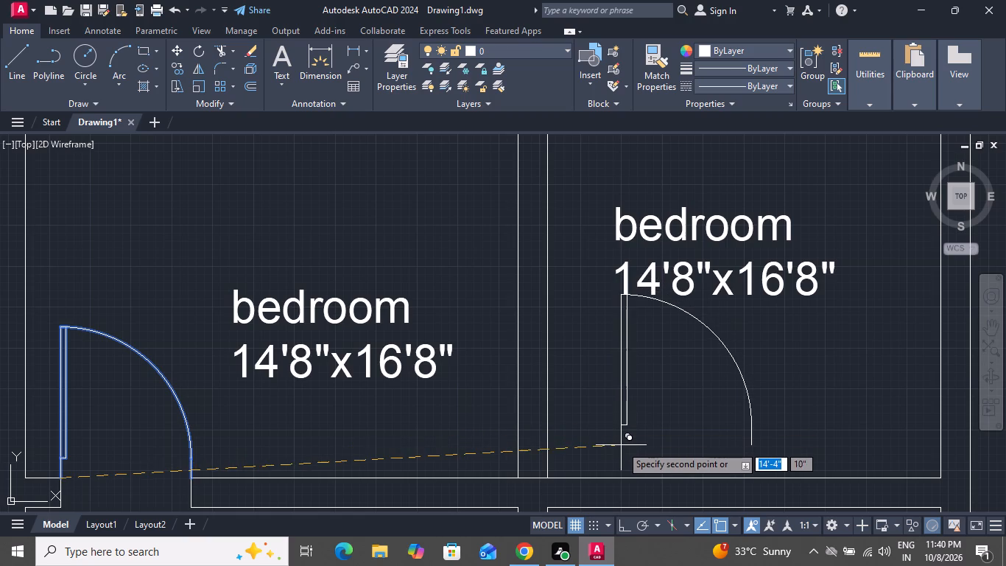
scroll(630, 450, "up", 3)
scroll(654, 346, "down", 1)
scroll(654, 346, "up", 1)
scroll(654, 346, "down", 1)
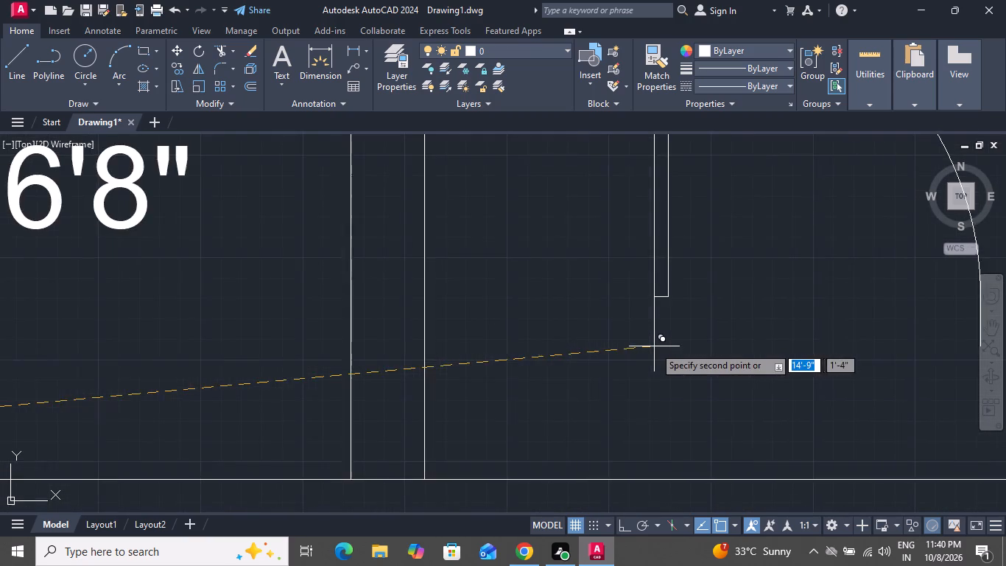
scroll(649, 338, "down", 2)
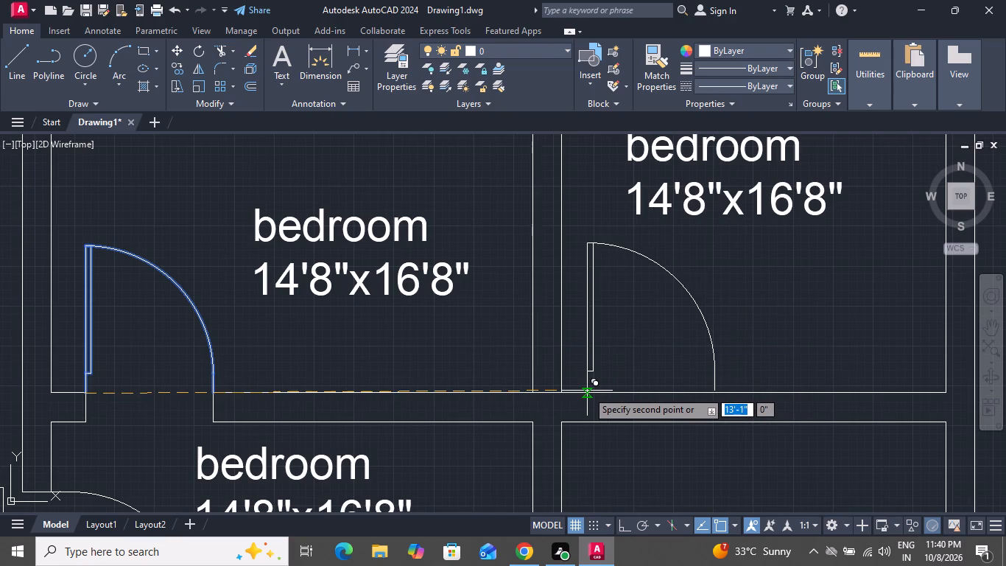
left_click(589, 391)
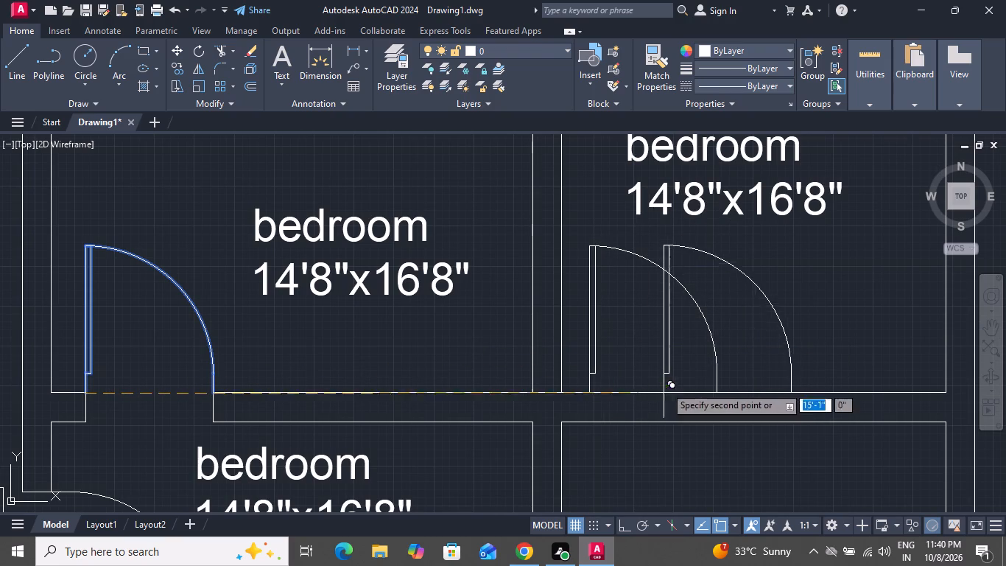
right_click(688, 326)
left_click(714, 352)
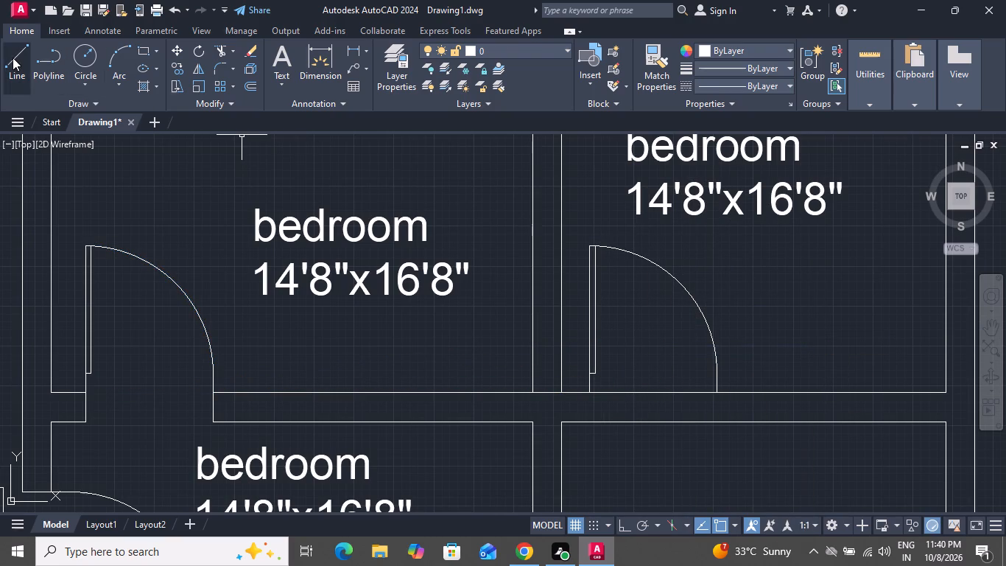
Draw two jamb lines across the wall below the copied door, one at its hinge end and one at its latch end.
left_click(12, 57)
left_click(589, 392)
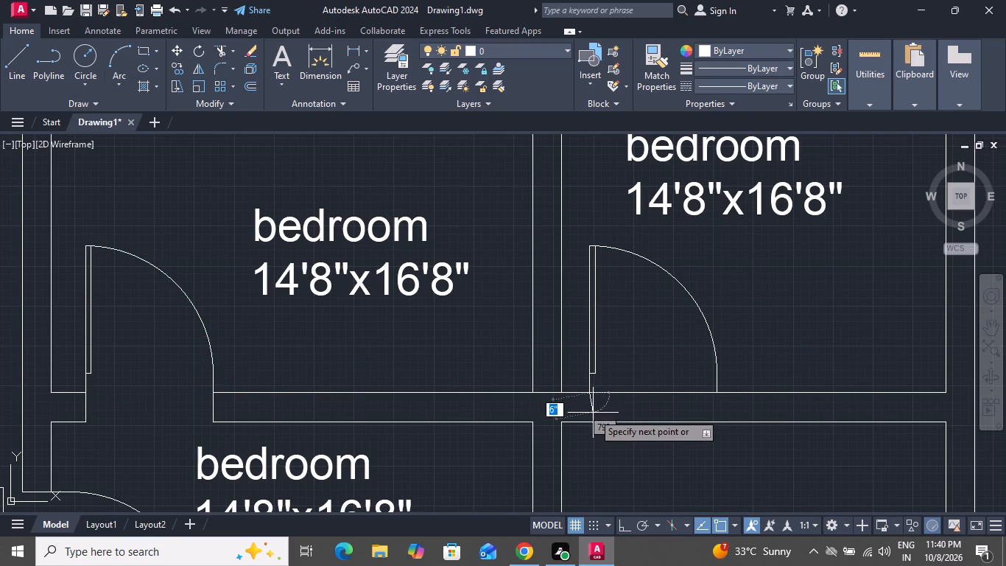
left_click(588, 423)
right_click(588, 423)
left_click(670, 262)
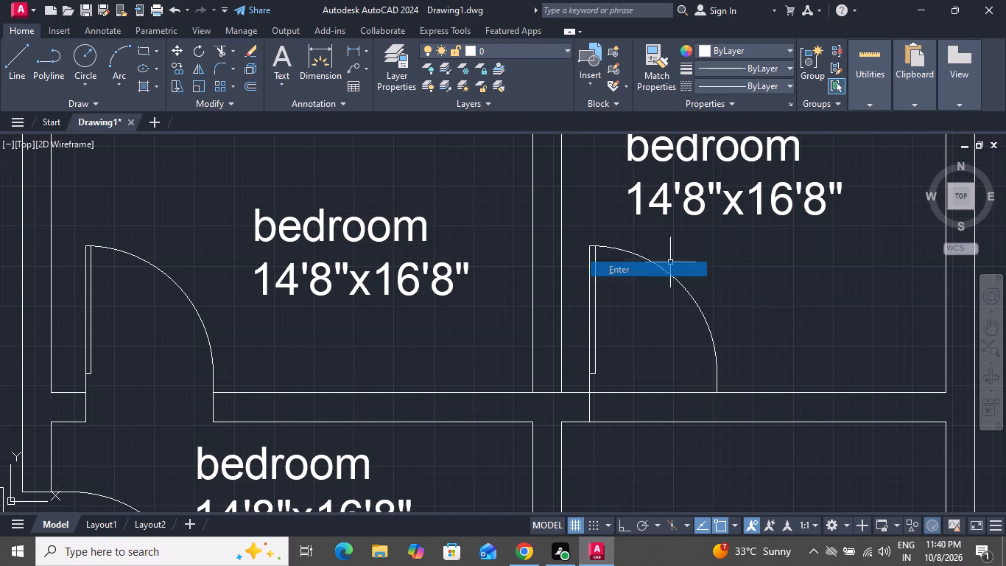
left_click(6, 51)
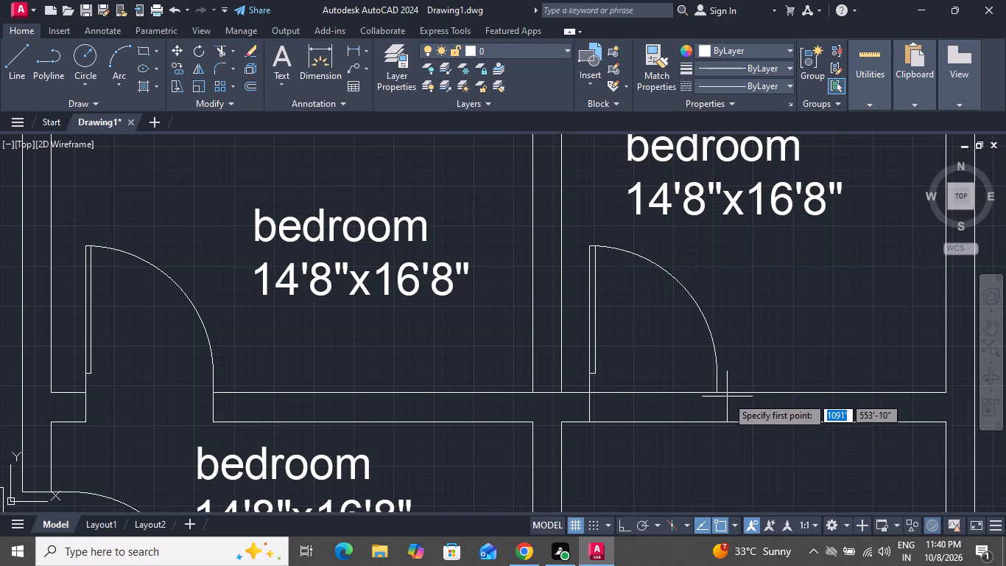
left_click(720, 394)
left_click(721, 418)
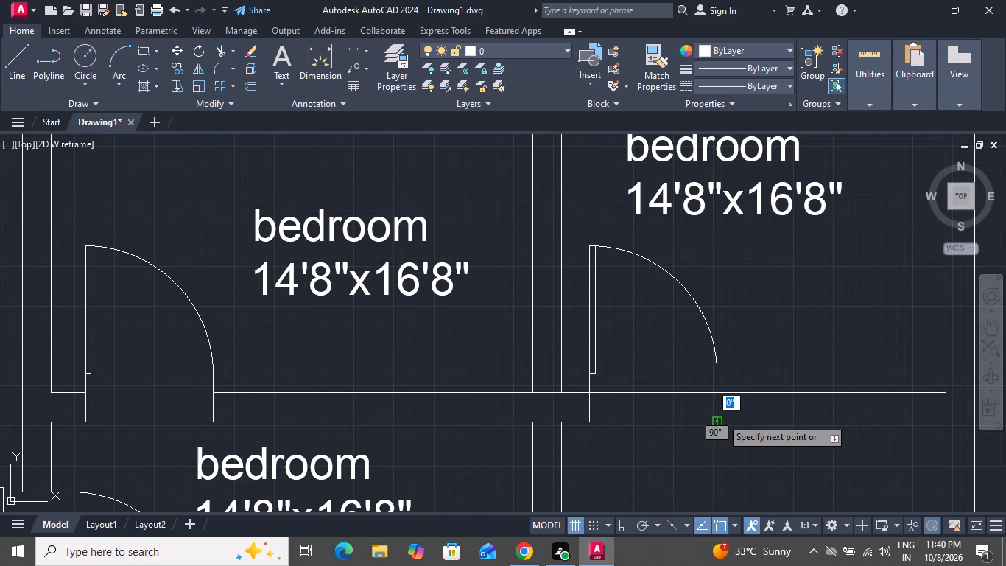
right_click(721, 418)
left_click(758, 269)
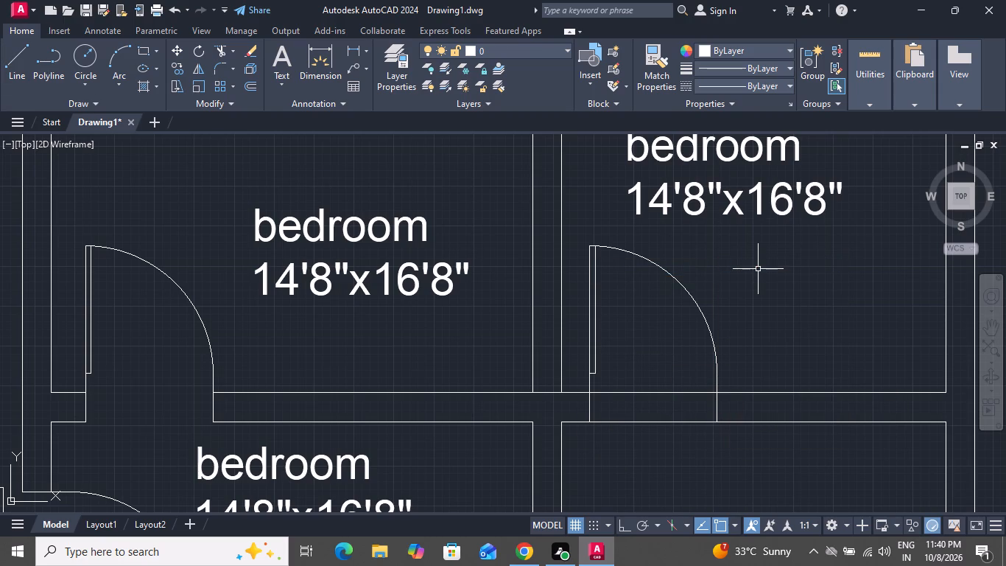
Trim both wall lines between the new jamb lines to open the doorway.
key("t")
type("r")
key("space")
key("space")
left_click(657, 369)
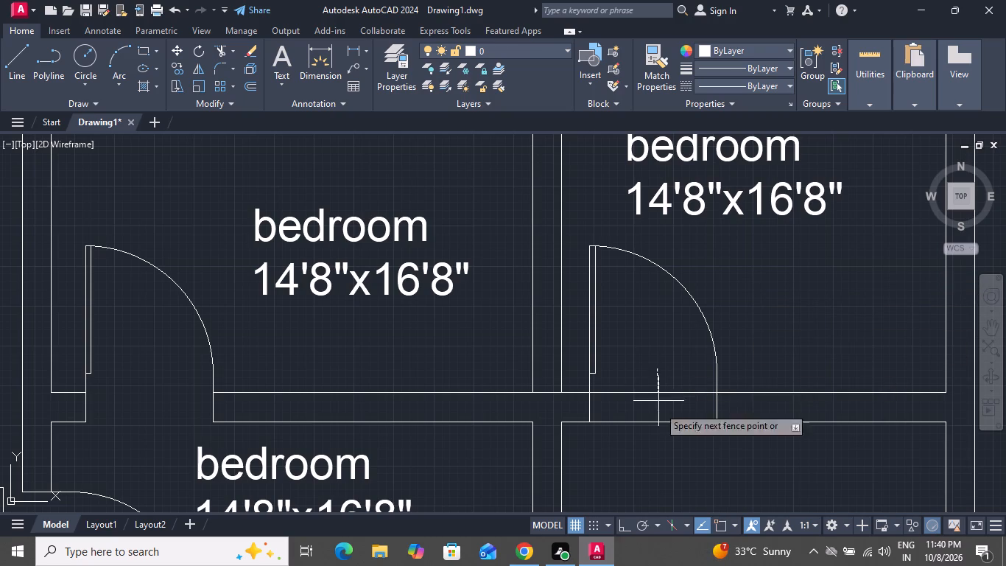
left_click(653, 481)
scroll(792, 313, "down", 2)
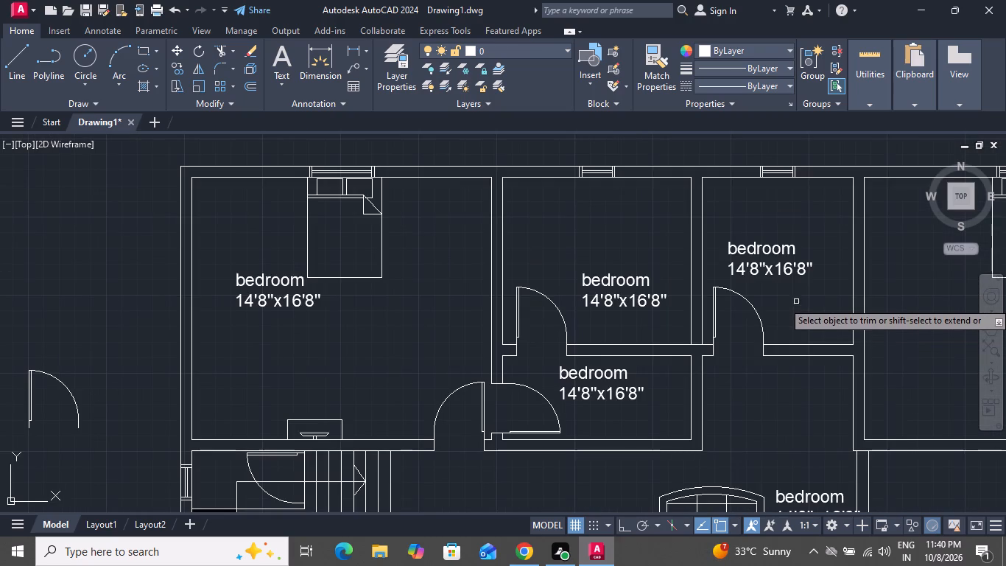
right_click(796, 301)
left_click(814, 321)
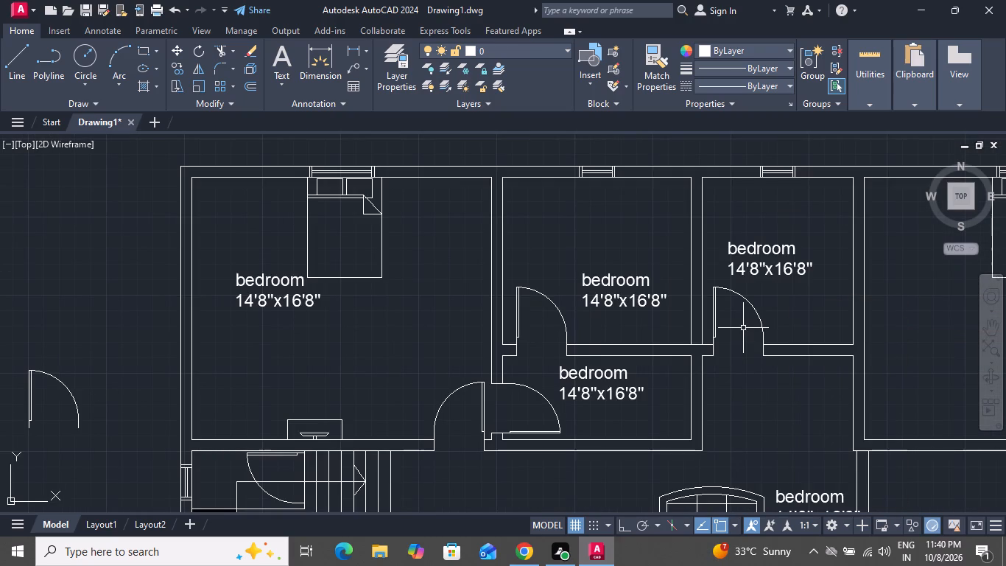
Copy the small room's west-wall door by its upper endpoint about 24 feet east, onto the northeast bedroom's west wall near its south corner.
scroll(962, 156, "down", 2)
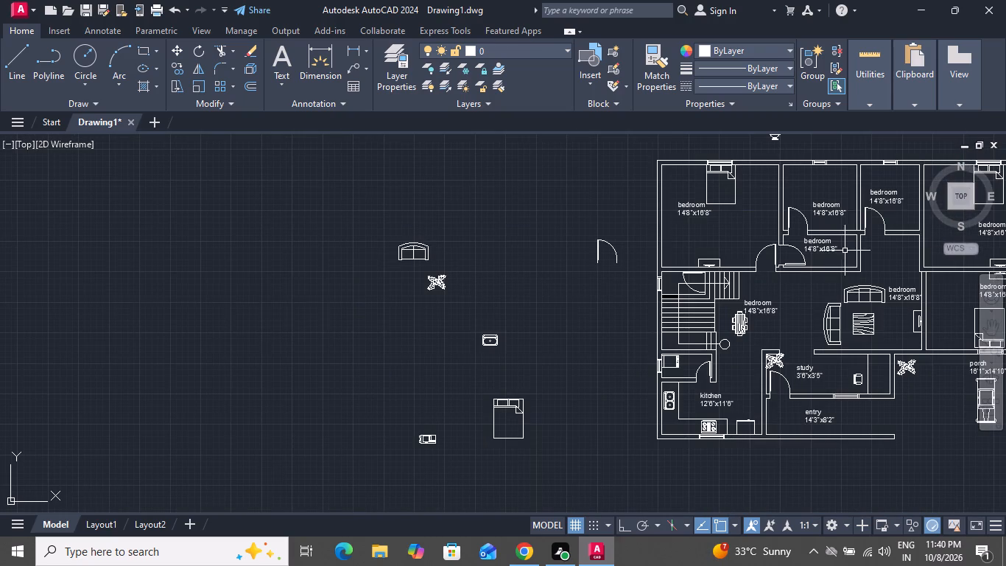
middle_click_drag(828, 254, 479, 312)
scroll(624, 331, "up", 2)
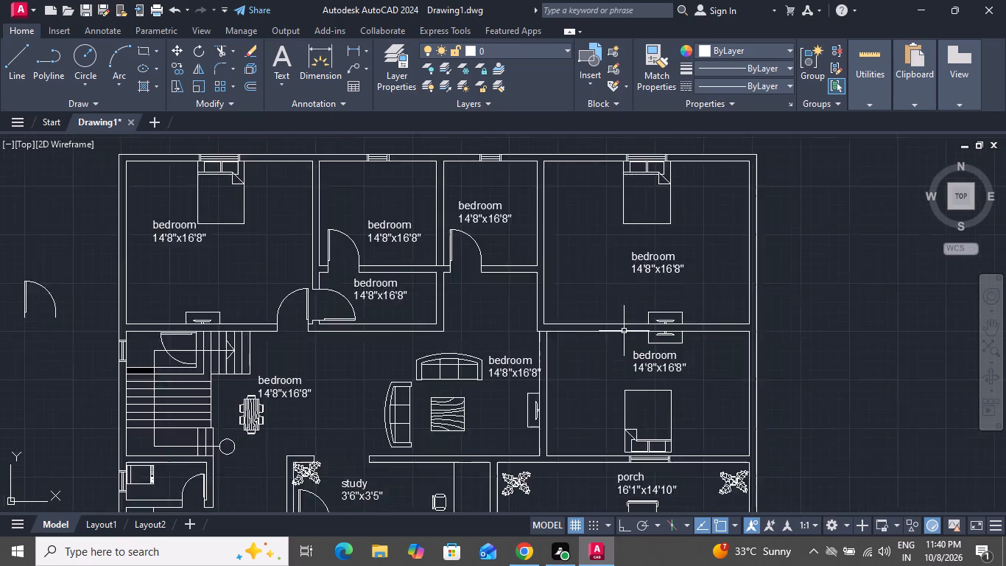
scroll(624, 331, "up", 1)
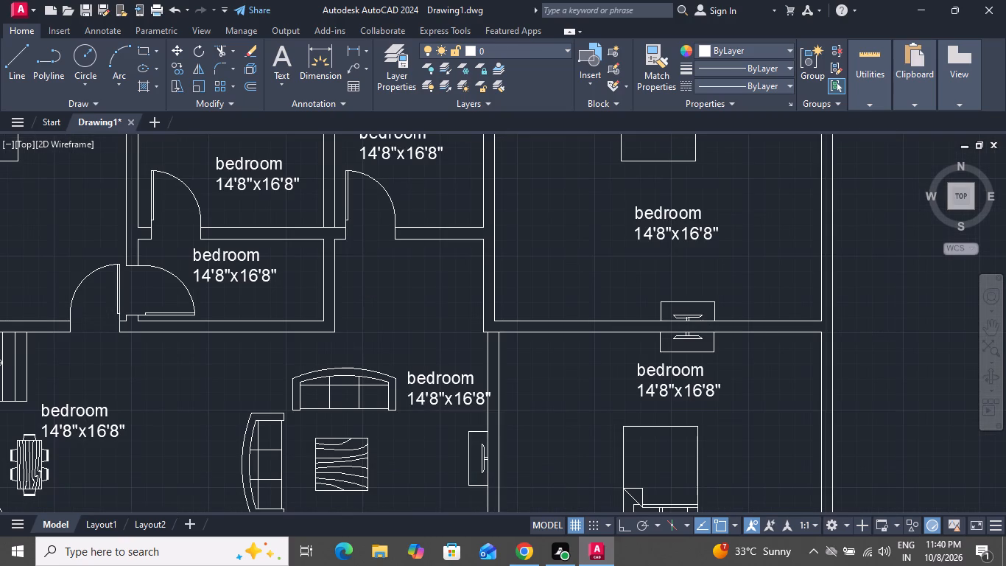
scroll(626, 329, "down", 2)
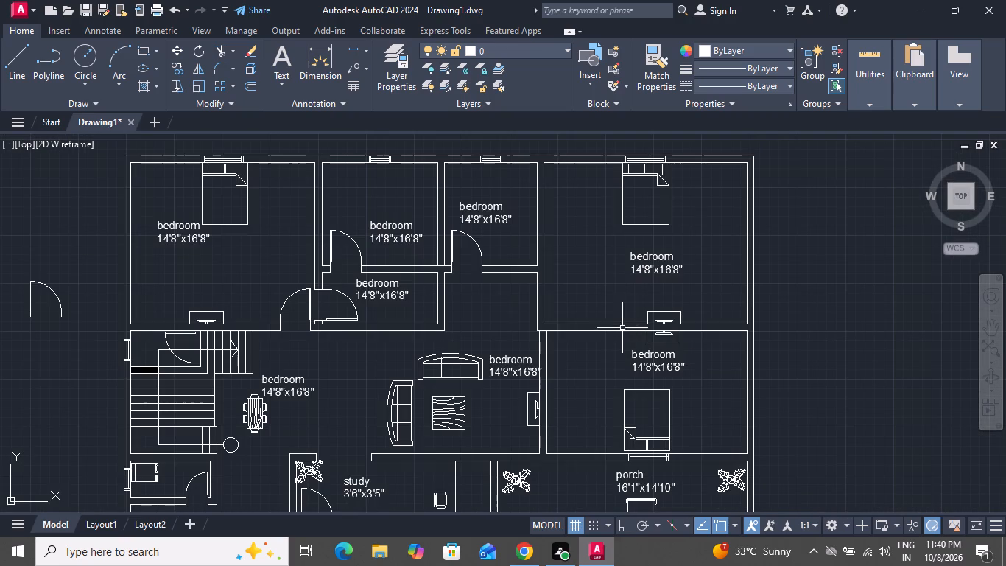
scroll(340, 324, "up", 2)
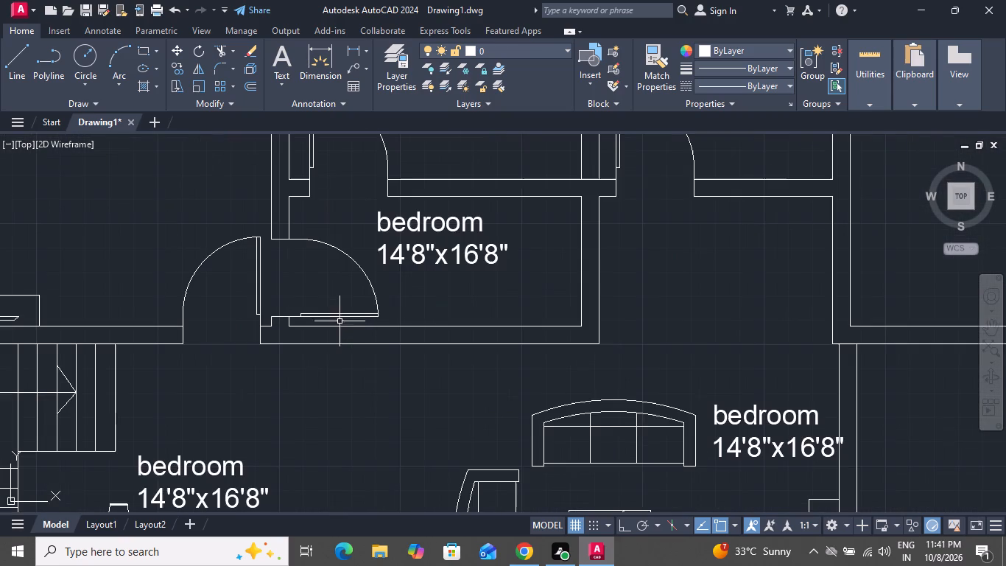
left_click(370, 291)
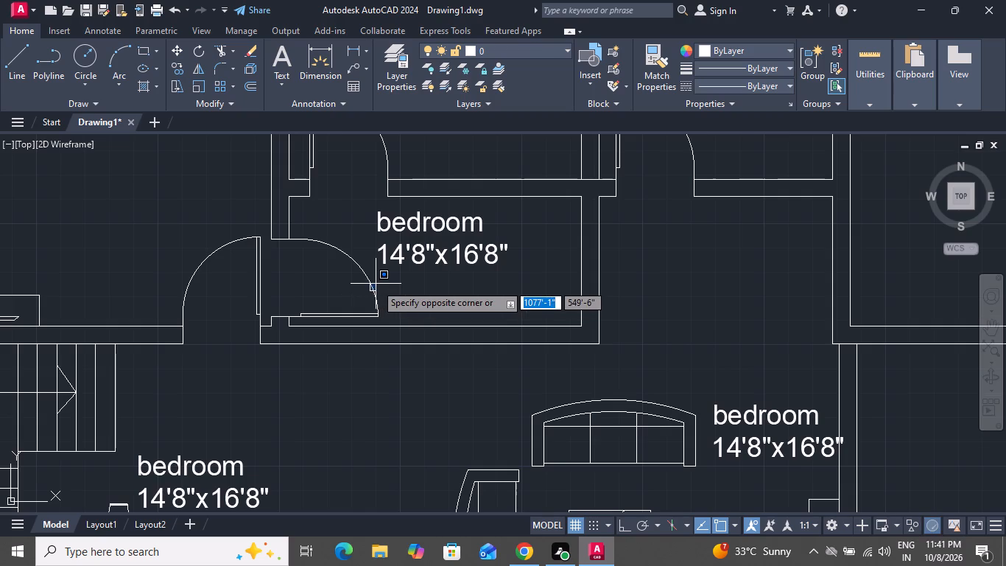
double_click(374, 284)
left_click(345, 283)
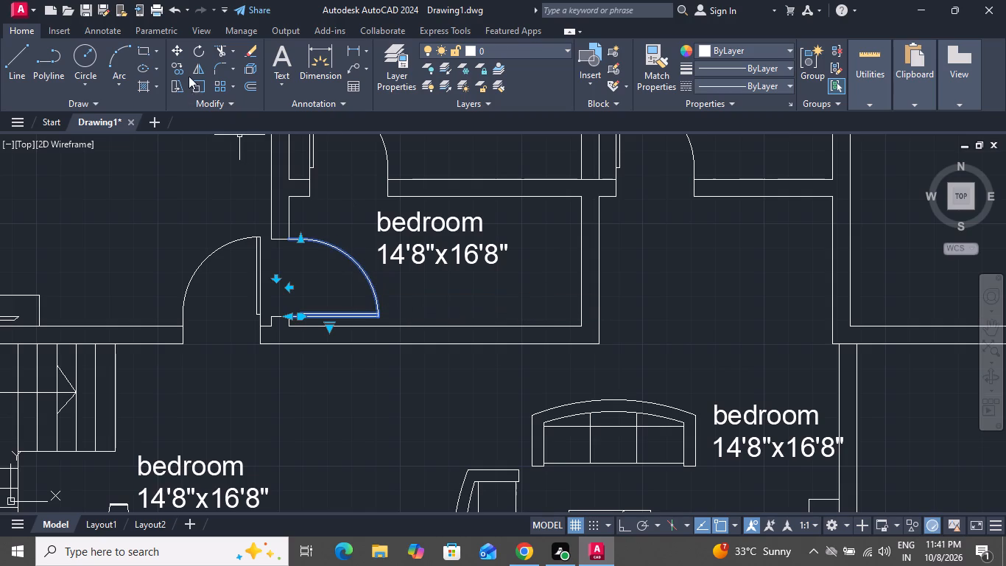
left_click(166, 65)
left_click(178, 68)
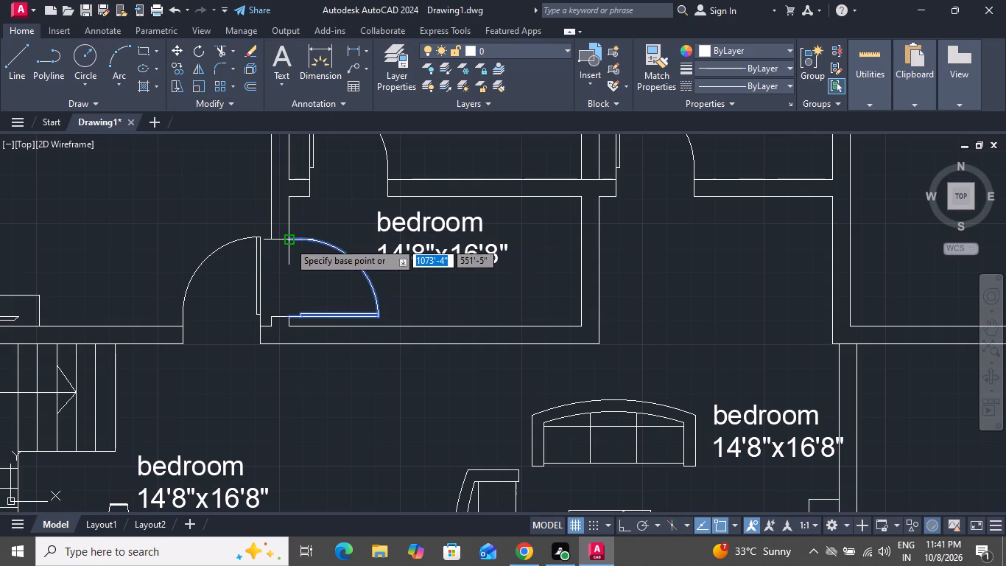
left_click(287, 242)
scroll(468, 313, "down", 3)
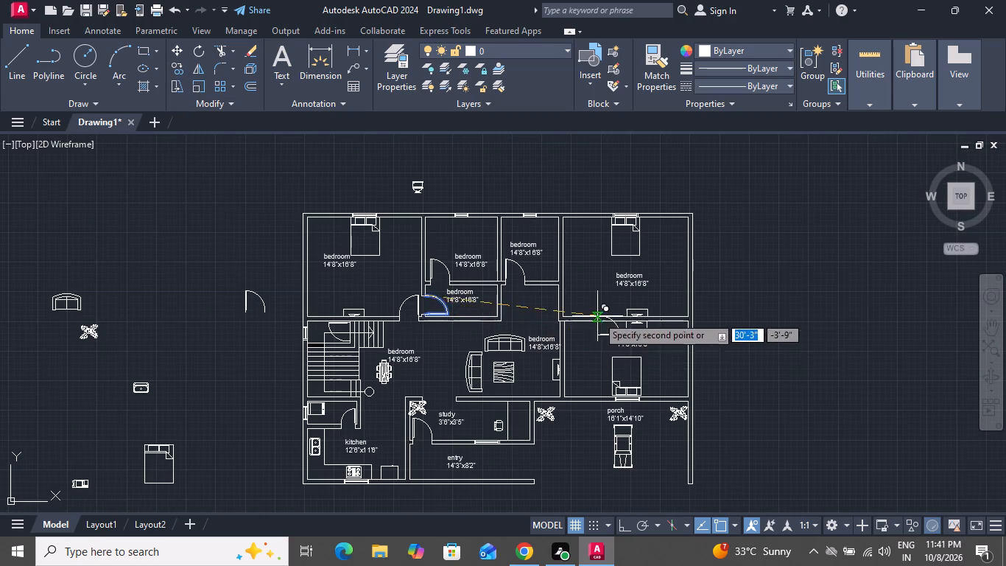
scroll(600, 302, "up", 3)
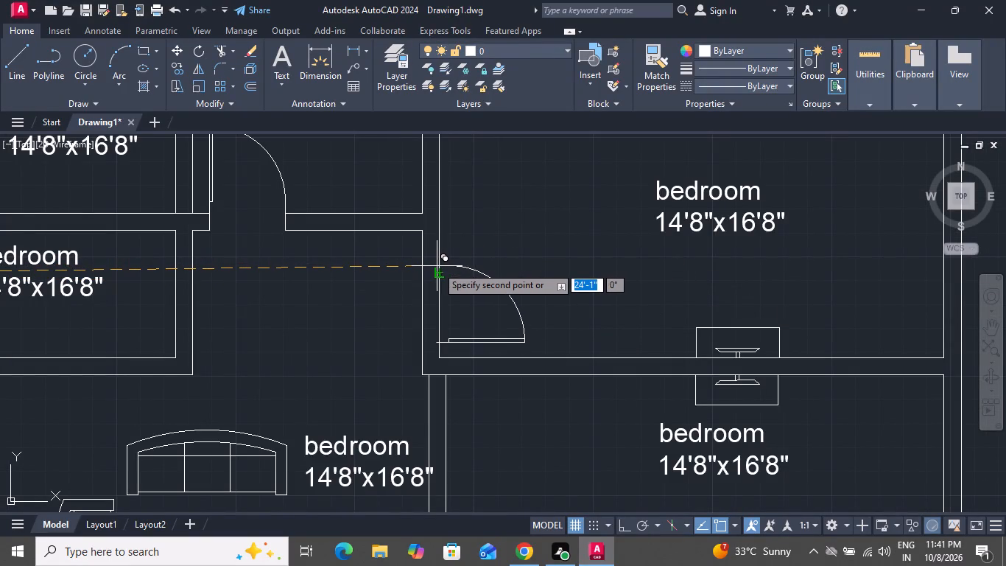
left_click(439, 266)
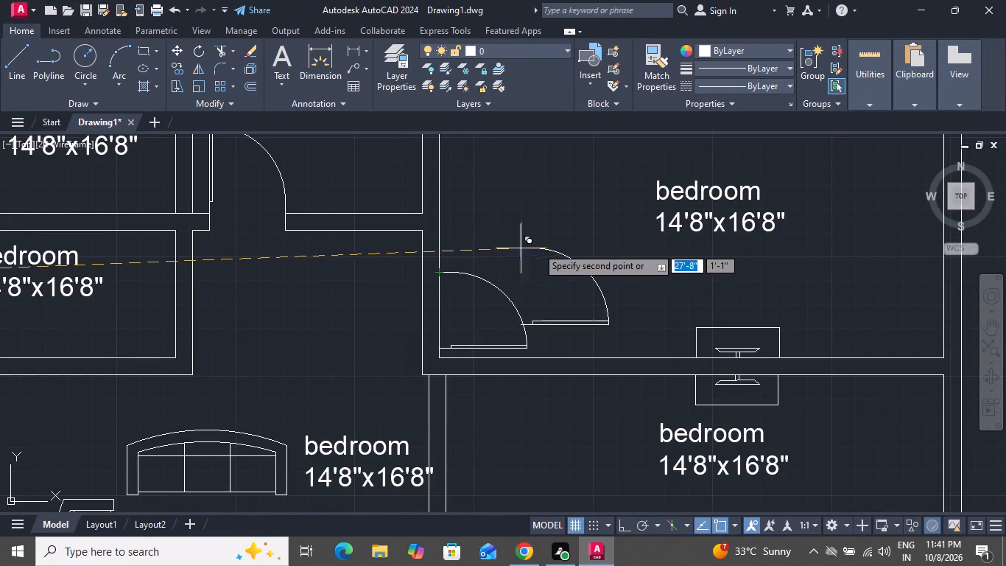
right_click(557, 247)
left_click(583, 273)
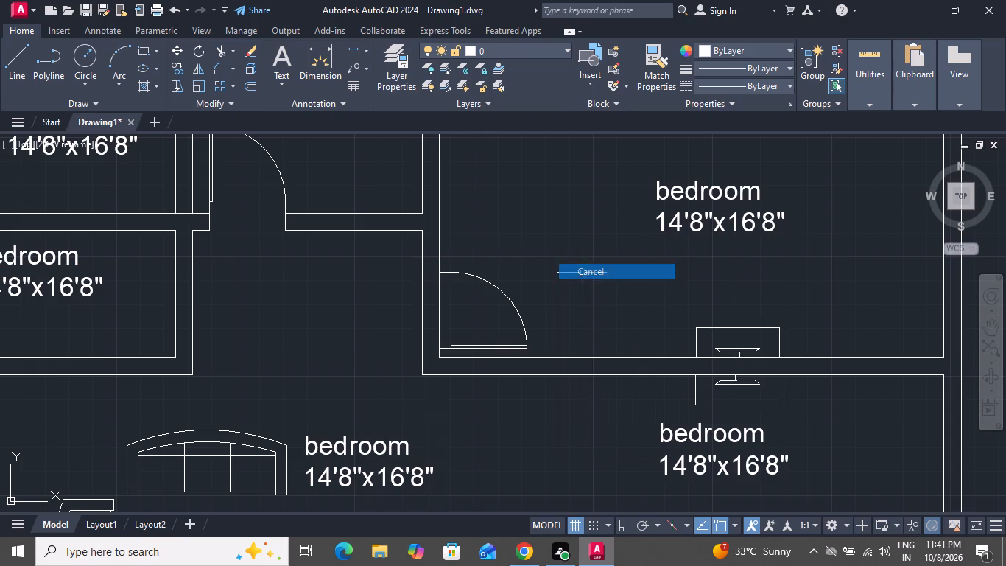
Draw two jamb lines across the northeast bedroom's west wall, one at the copied door's latch end and one at its hinge end.
left_click(19, 52)
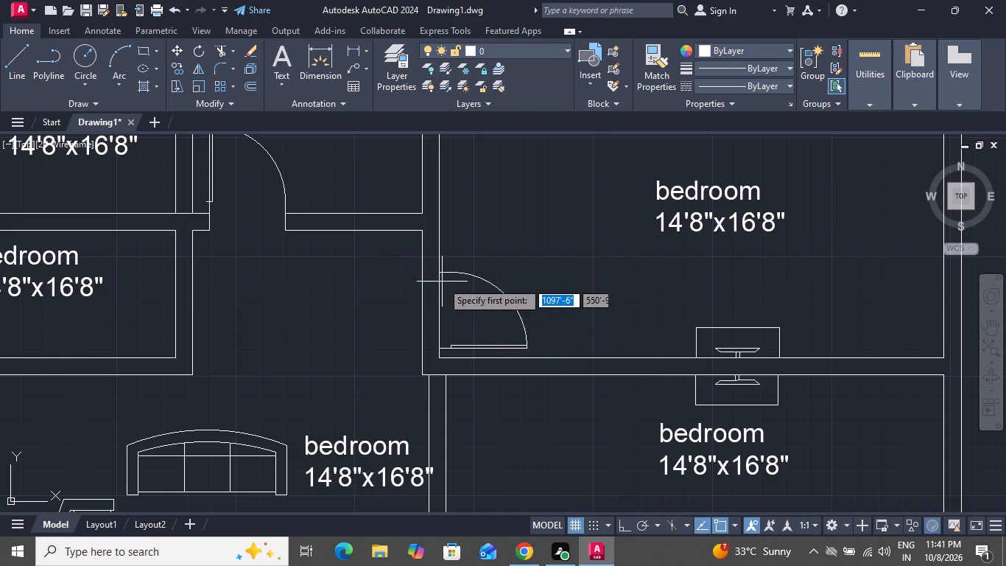
left_click(440, 273)
left_click(419, 274)
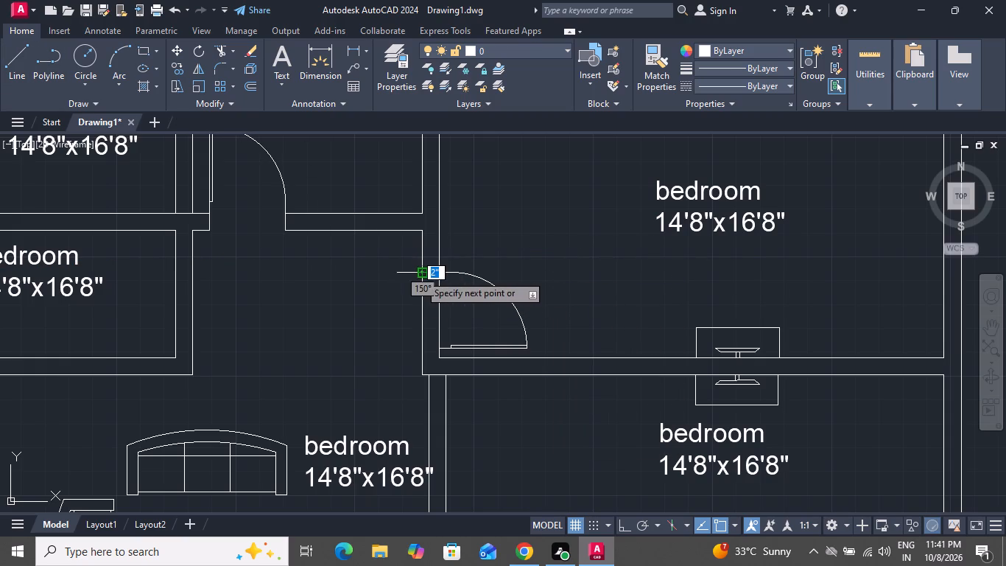
right_click(419, 274)
left_click(430, 295)
left_click(13, 52)
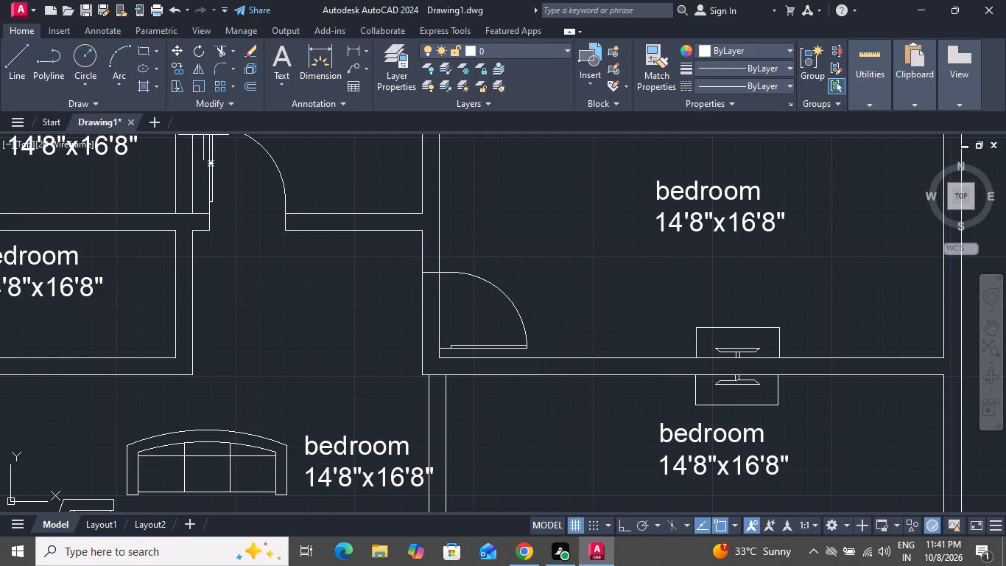
scroll(438, 348, "up", 2)
left_click(432, 352)
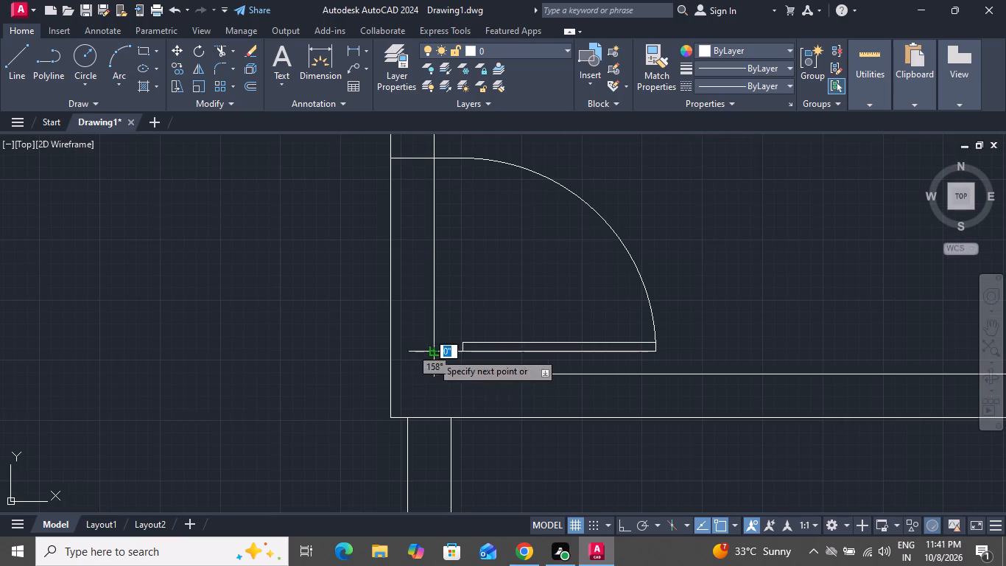
left_click(386, 351)
right_click(387, 351)
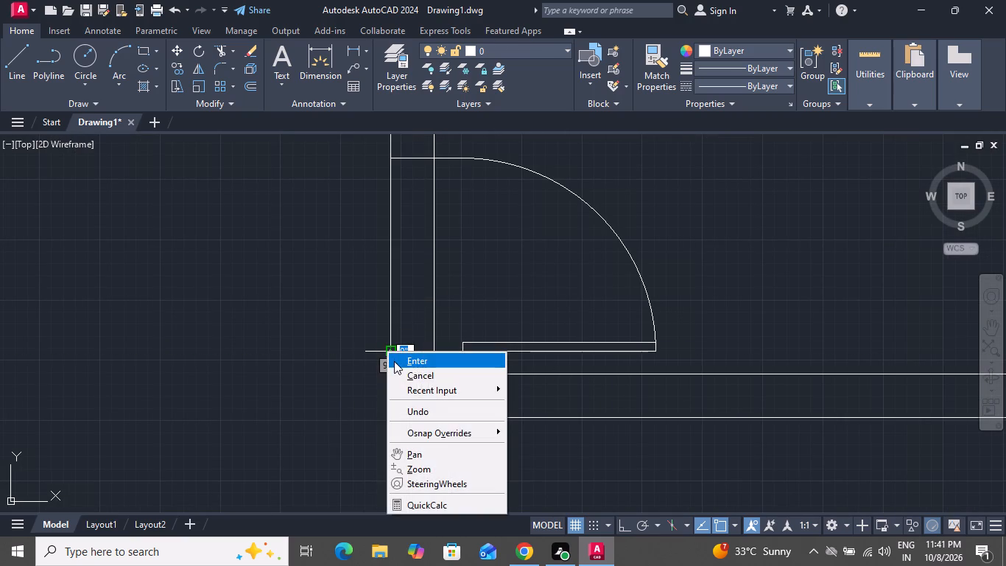
left_click(398, 374)
Trim both lines of the northeast bedroom's west wall between the new jamb lines to open the doorway.
key("t")
key("r")
key("space")
key("space")
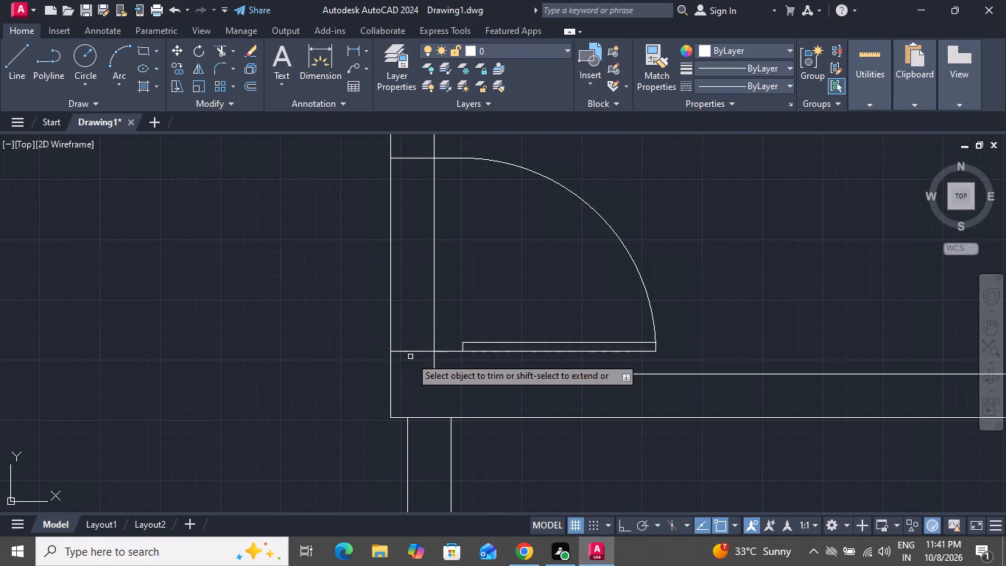
left_click(493, 290)
left_click(333, 254)
scroll(407, 259, "down", 2)
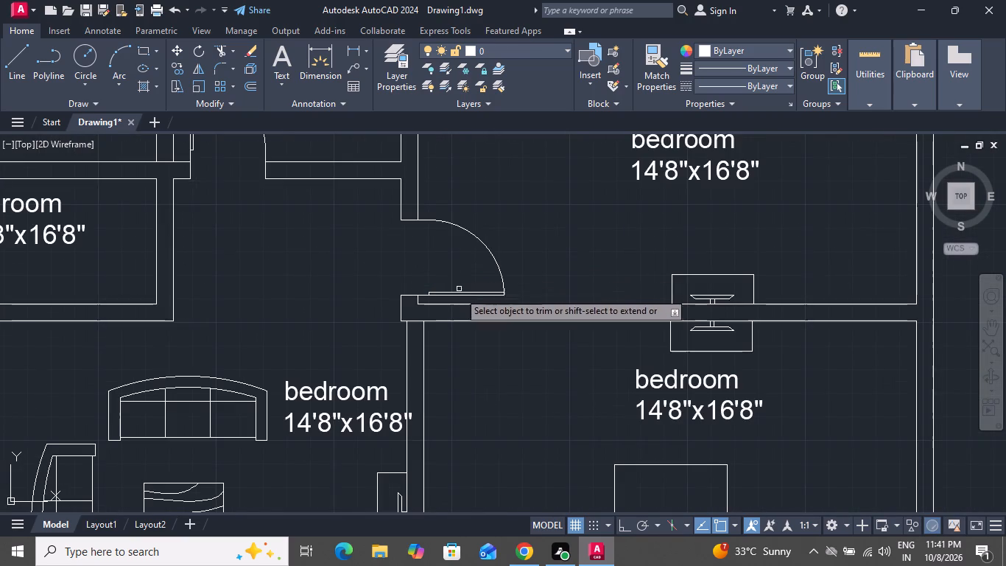
right_click(532, 402)
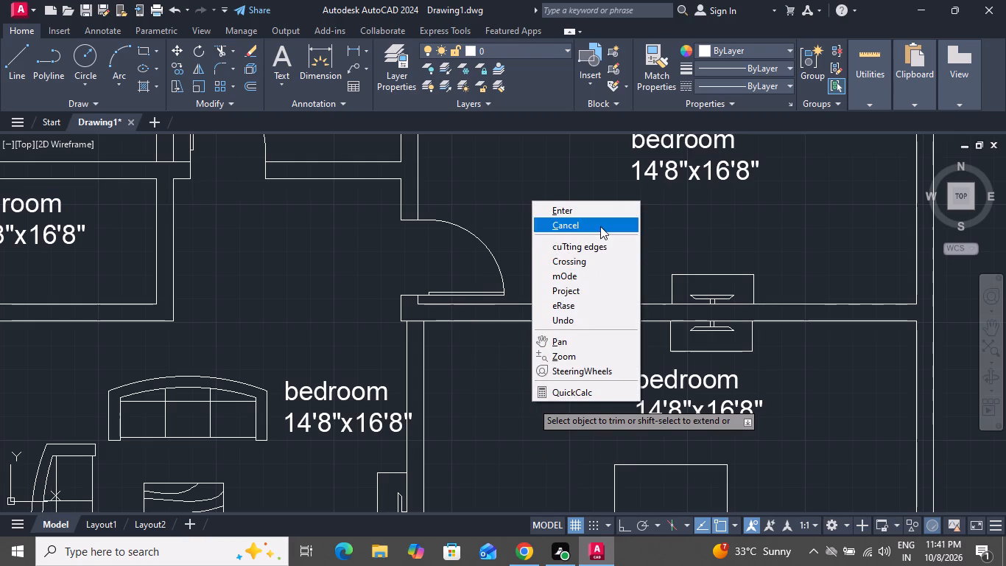
left_click(600, 226)
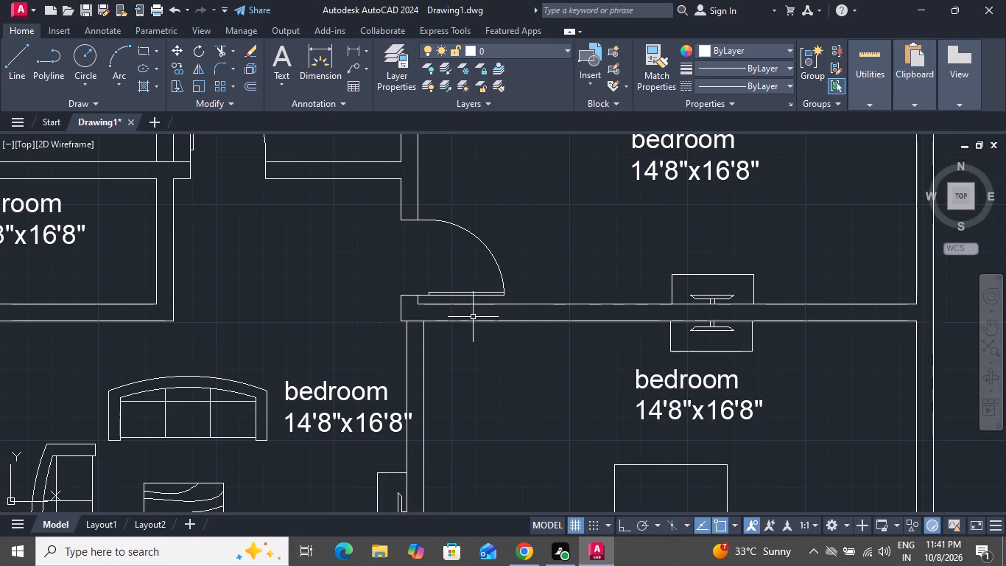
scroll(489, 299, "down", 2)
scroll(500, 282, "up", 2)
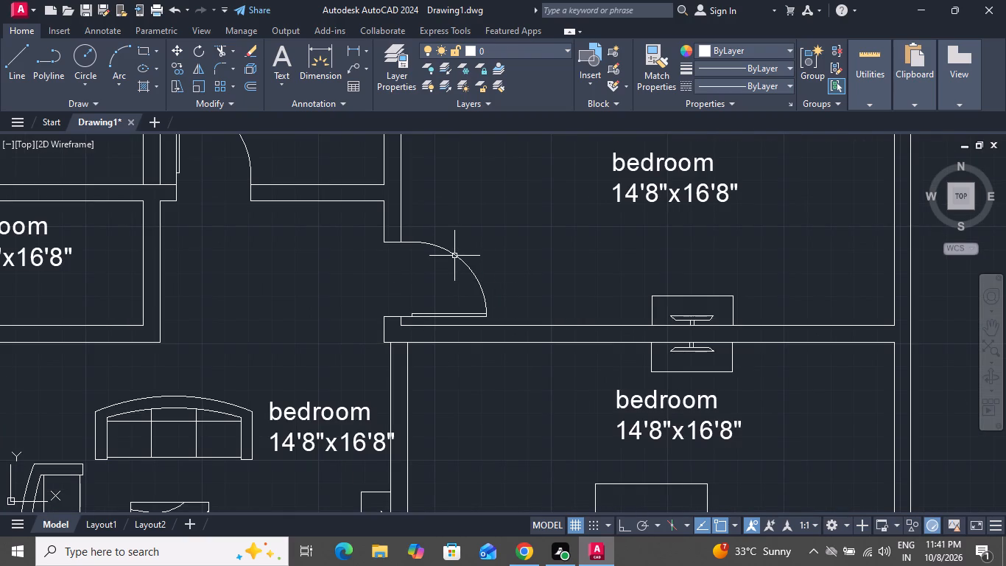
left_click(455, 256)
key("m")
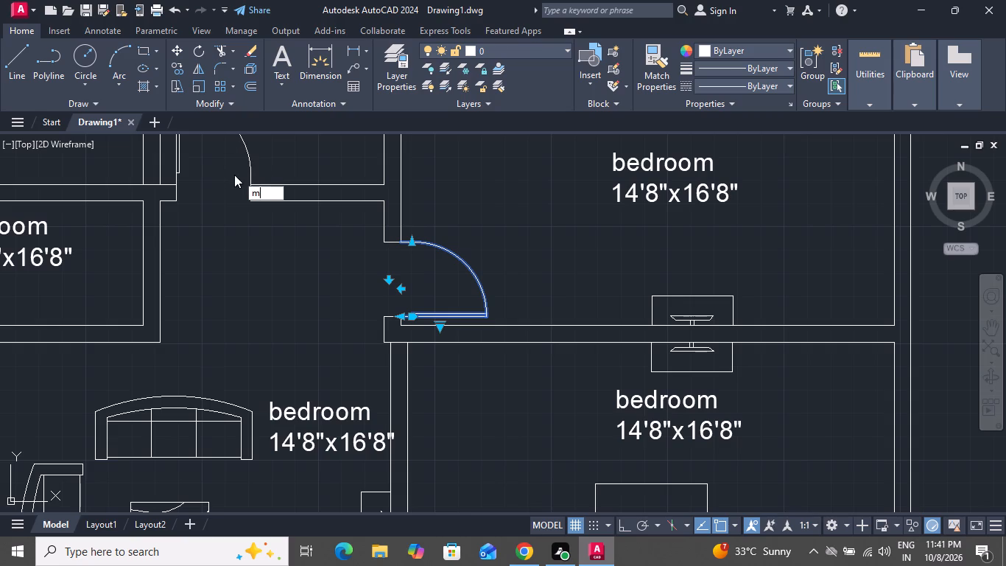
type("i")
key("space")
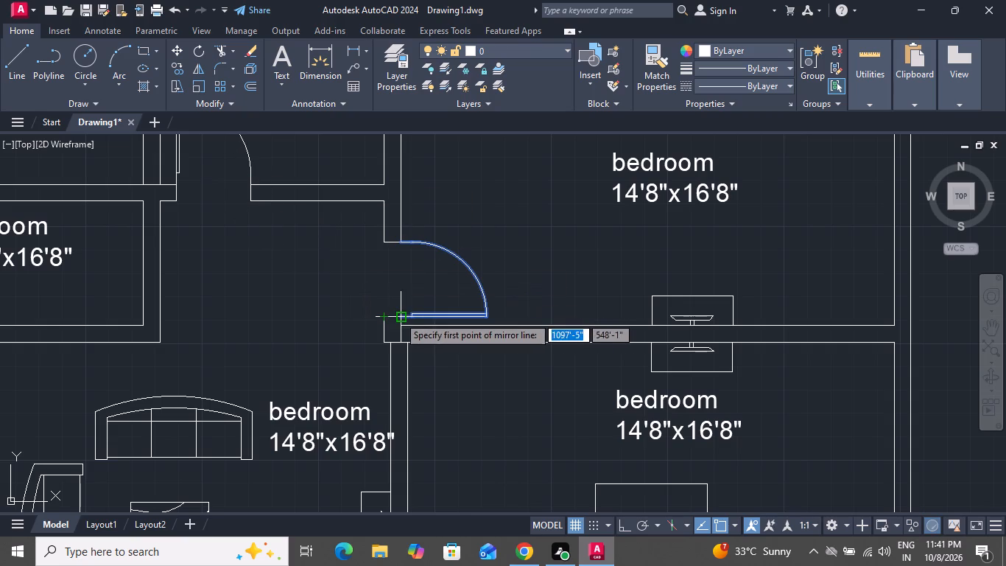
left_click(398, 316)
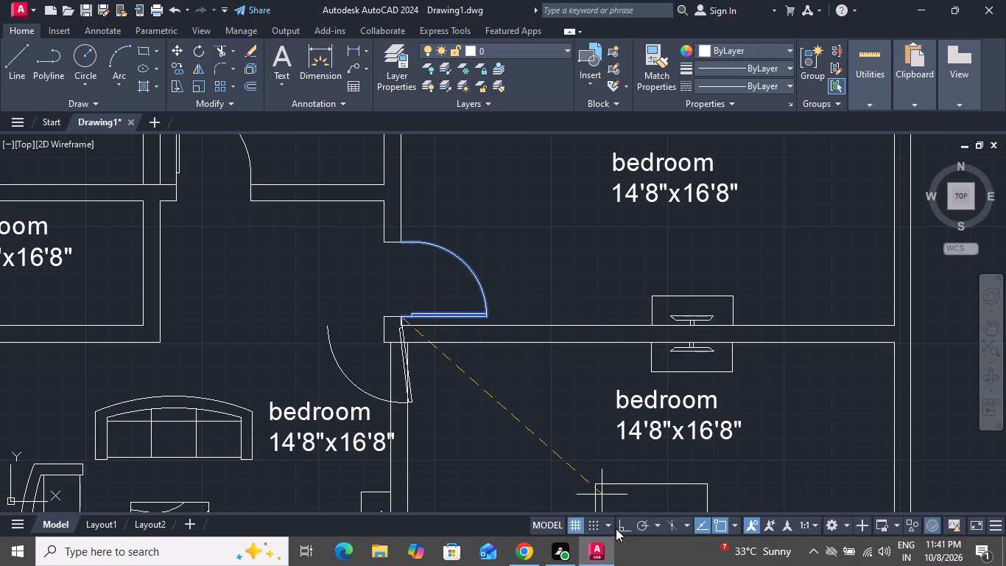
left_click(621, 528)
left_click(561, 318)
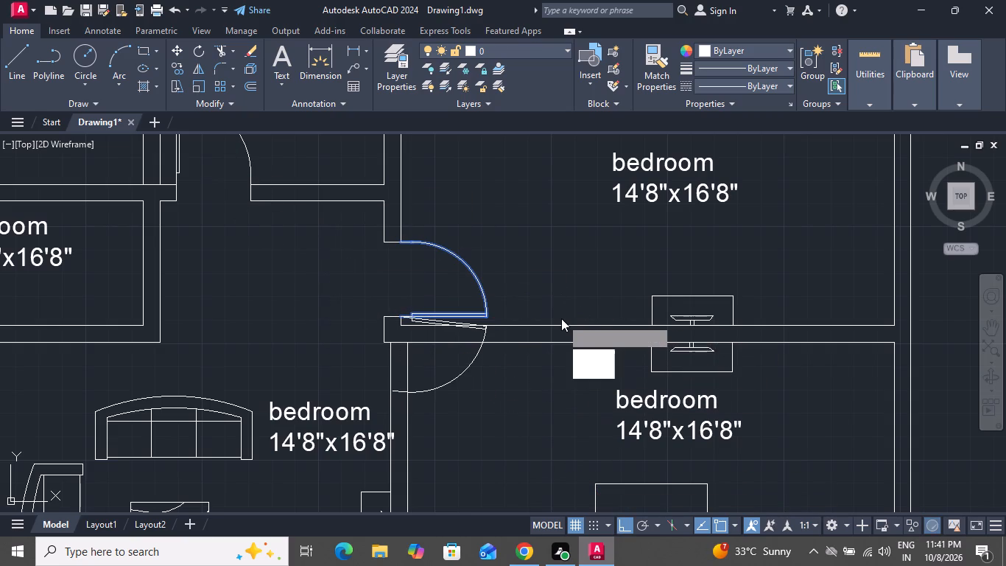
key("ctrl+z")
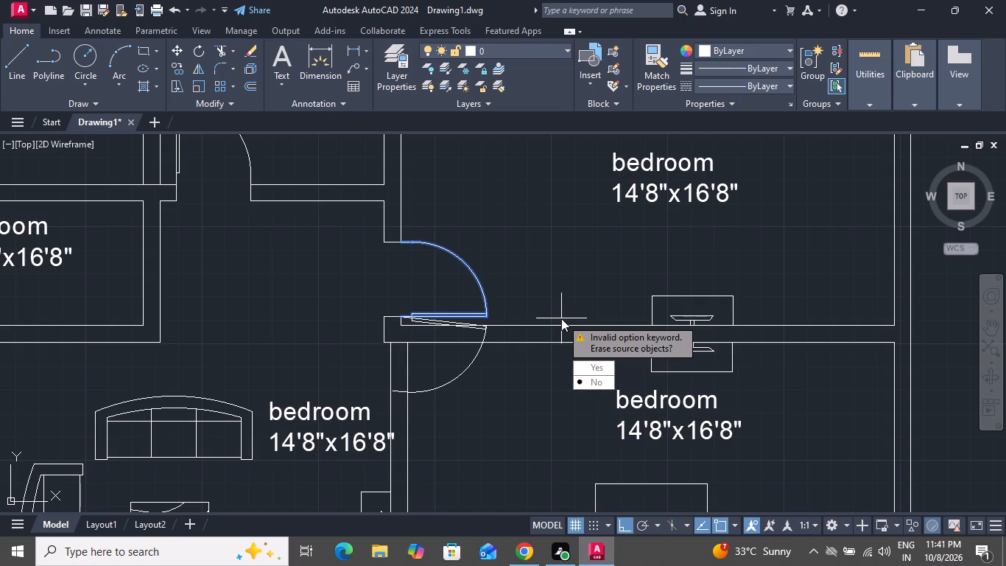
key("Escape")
Mirror the northeast bedroom's door across a horizontal line through its hinge end, keeping the original door.
left_click(488, 283)
left_click(467, 293)
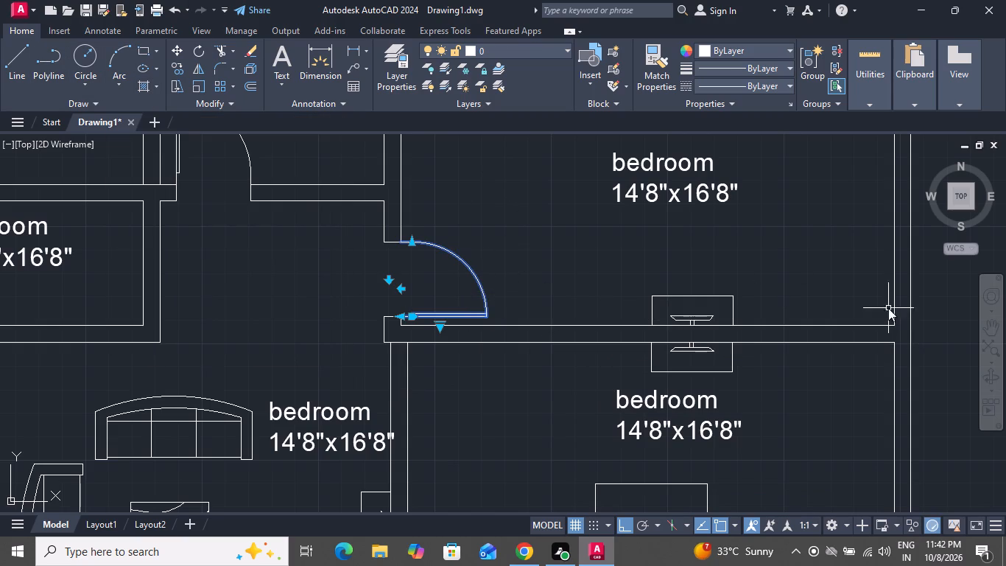
key("m")
key("i")
key("space")
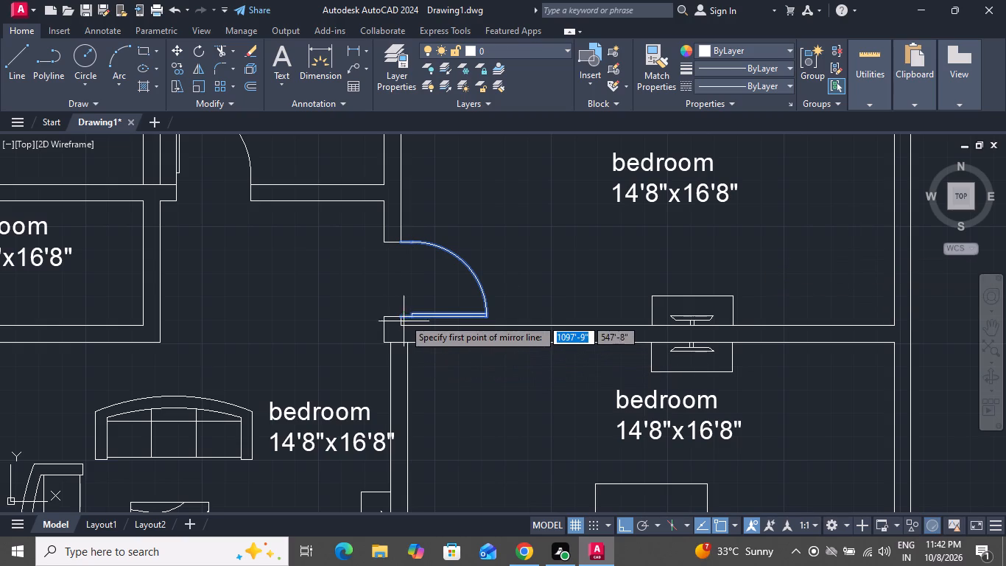
left_click(401, 316)
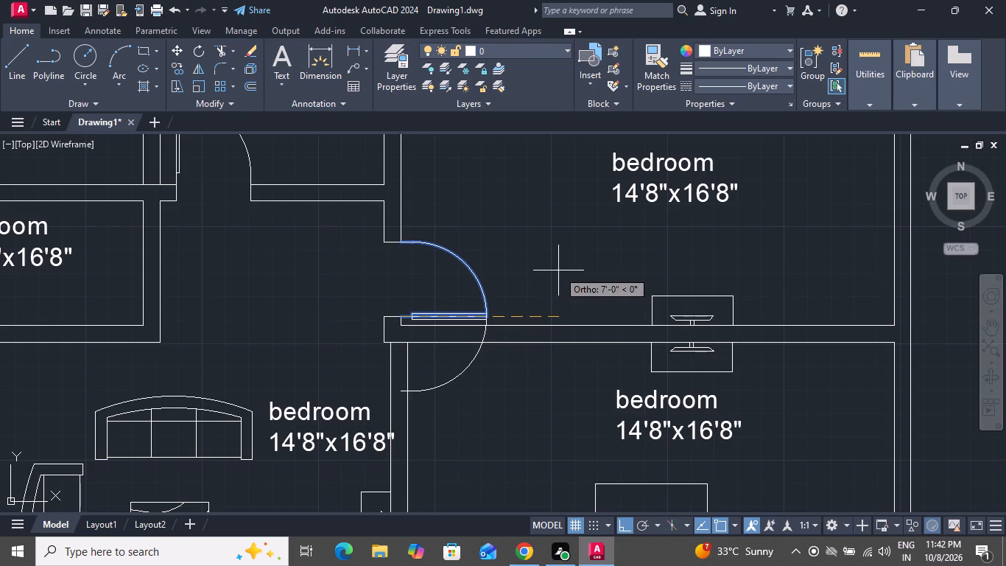
left_click(560, 268)
left_click_drag(611, 321, 560, 268)
Move the mirrored door by its hinge endpoint onto the west wall of the bedroom below, just south of its north corner.
left_click(446, 382)
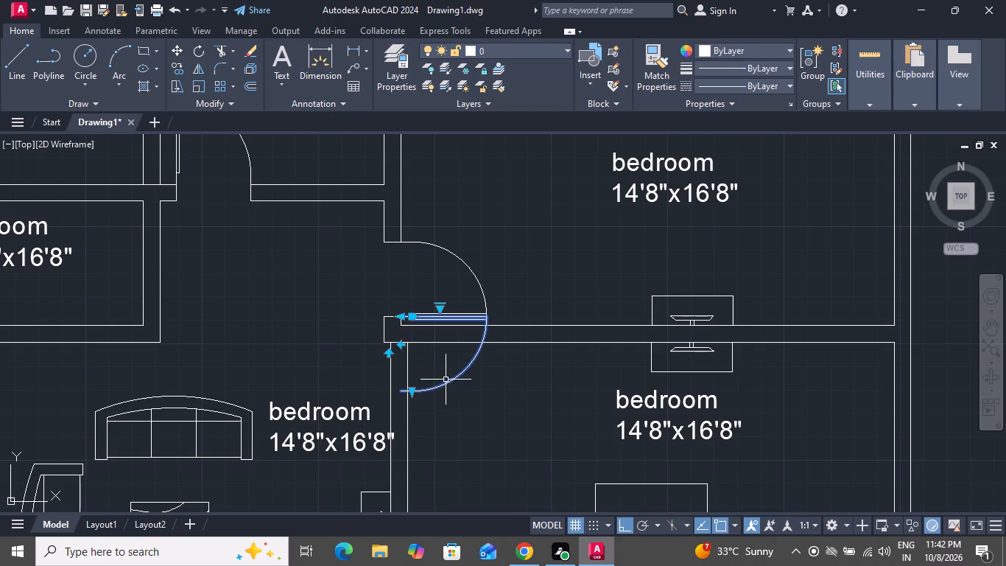
left_click(177, 49)
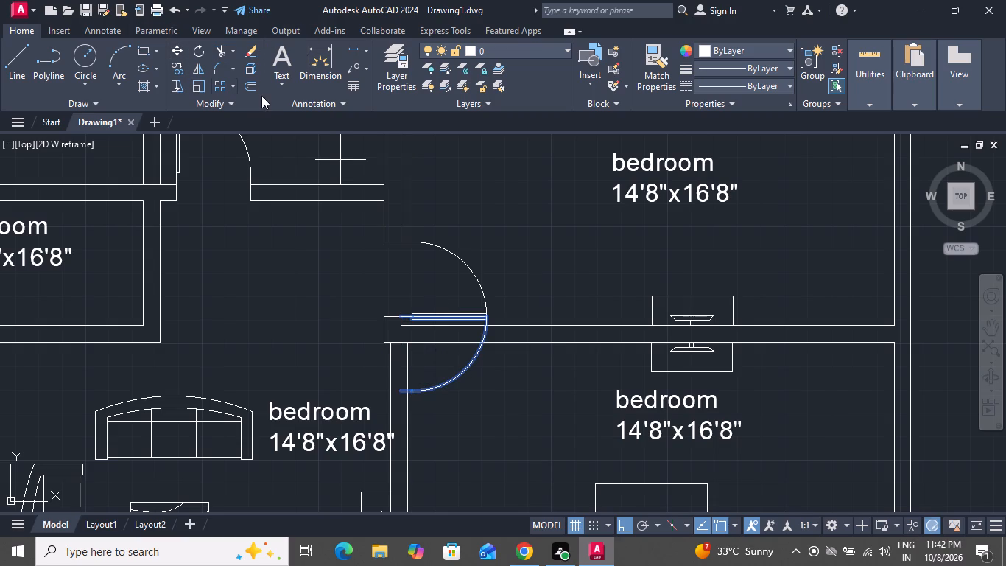
scroll(468, 350, "up", 2)
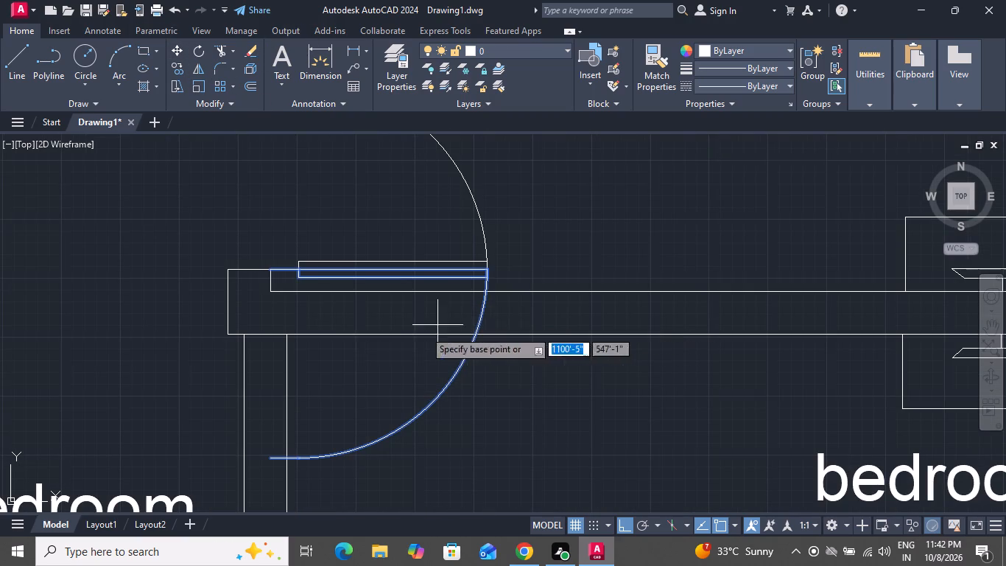
left_click(272, 276)
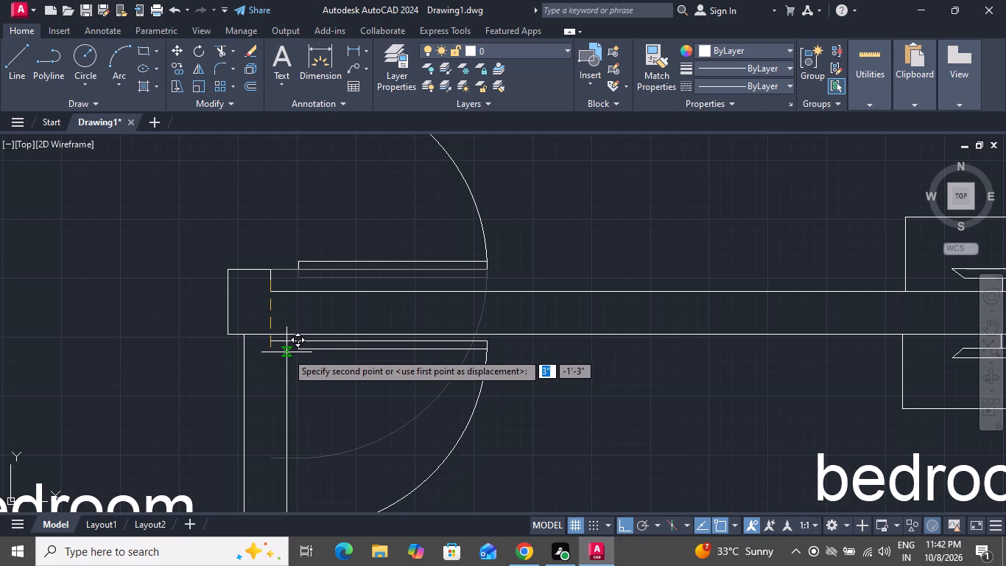
left_click(286, 364)
scroll(367, 386, "down", 1)
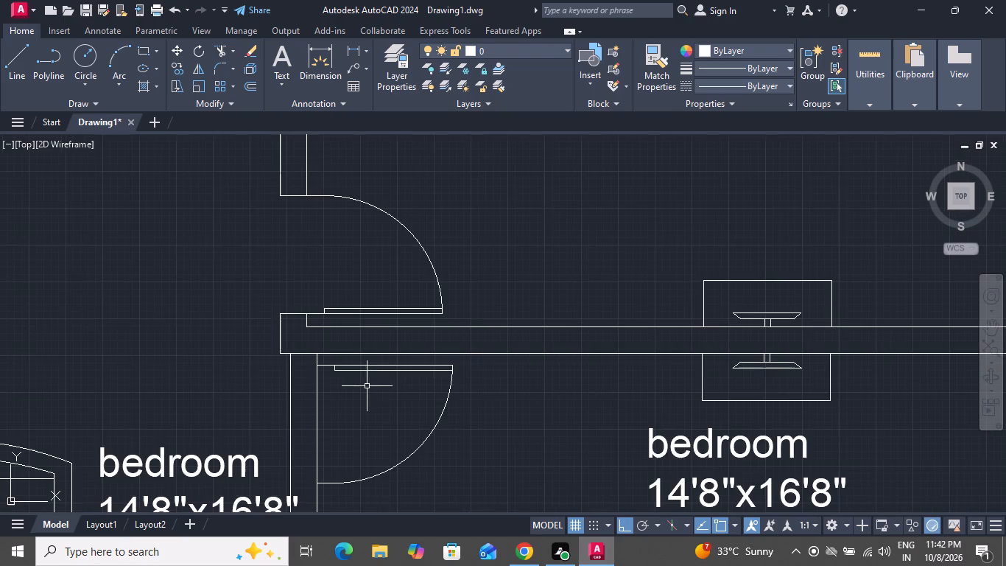
Draw two jamb lines across the lower bedroom's west wall, one at the mirrored door's hinge end and one at its latch end.
left_click(8, 62)
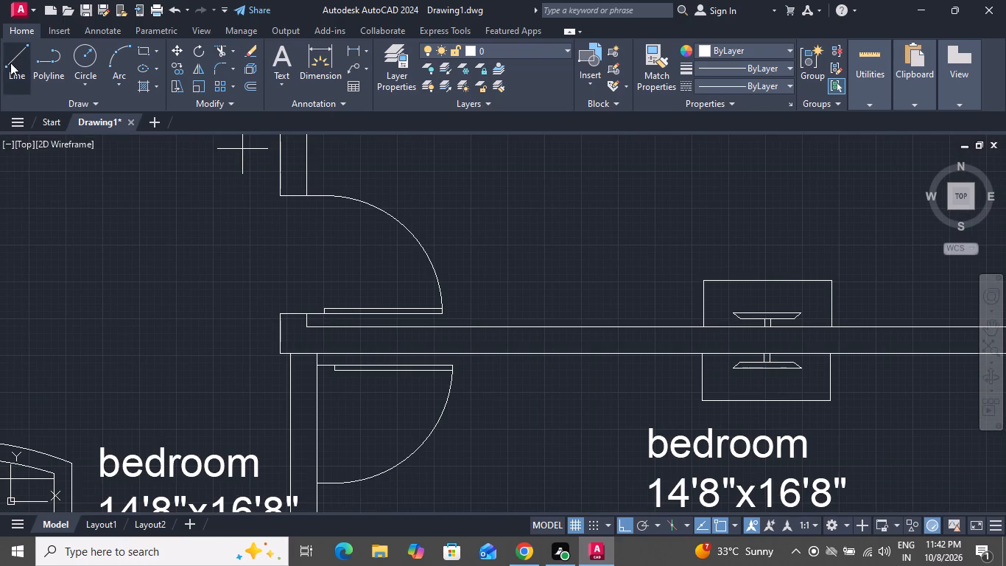
left_click(320, 369)
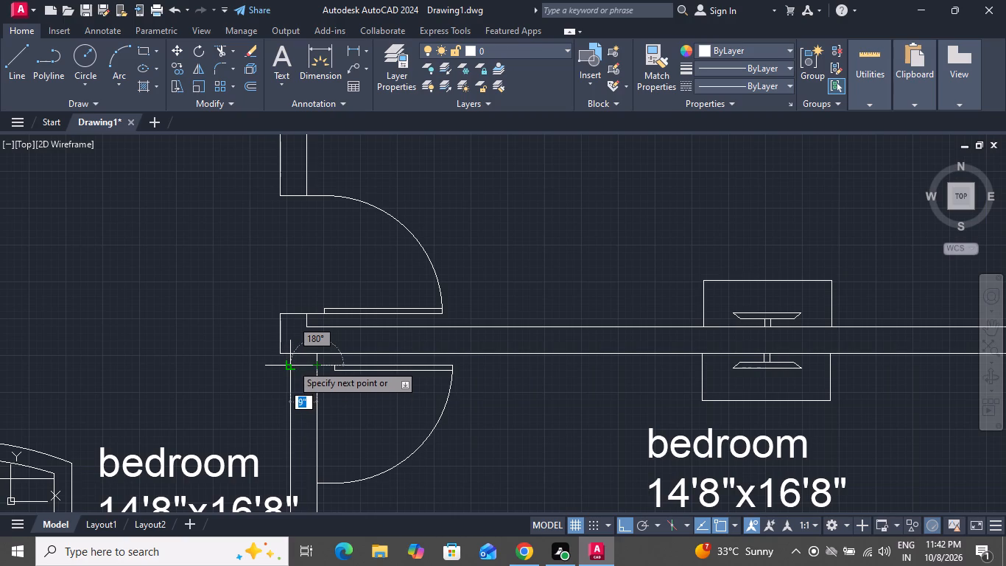
left_click(292, 364)
right_click(292, 363)
left_click(348, 386)
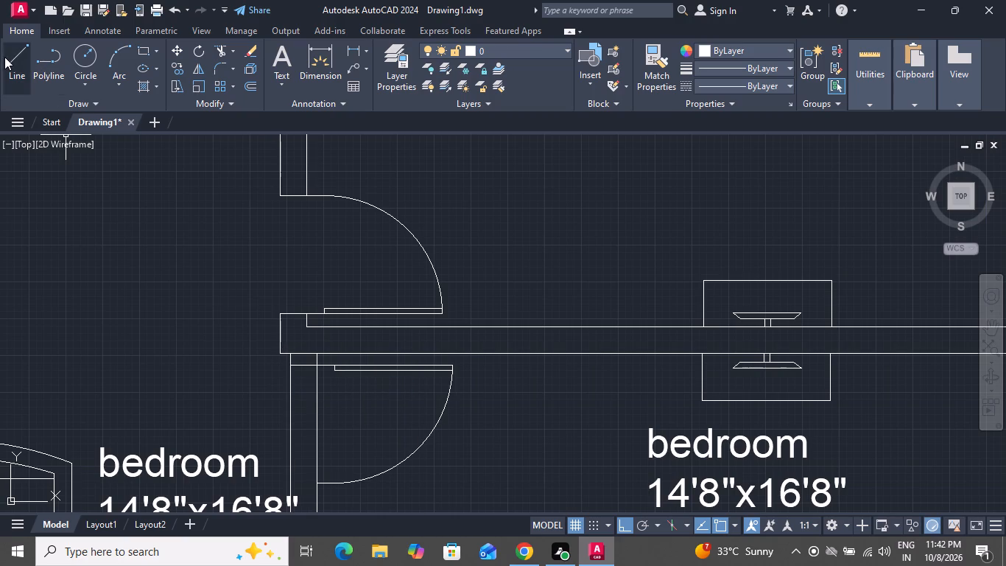
left_click(5, 57)
scroll(303, 340, "down", 3)
scroll(313, 394, "up", 3)
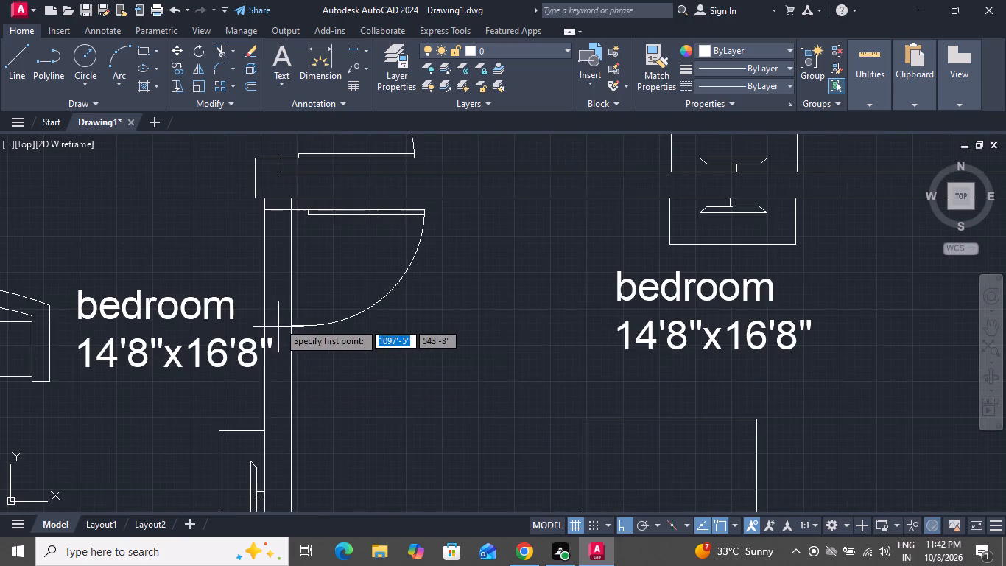
scroll(278, 321, "up", 2)
left_click(306, 330)
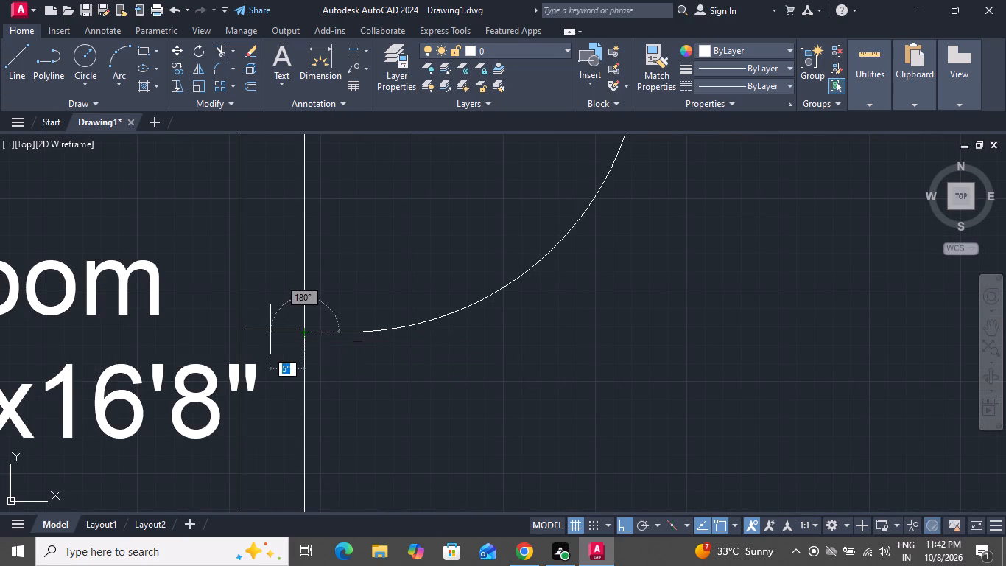
left_click(238, 329)
right_click(241, 327)
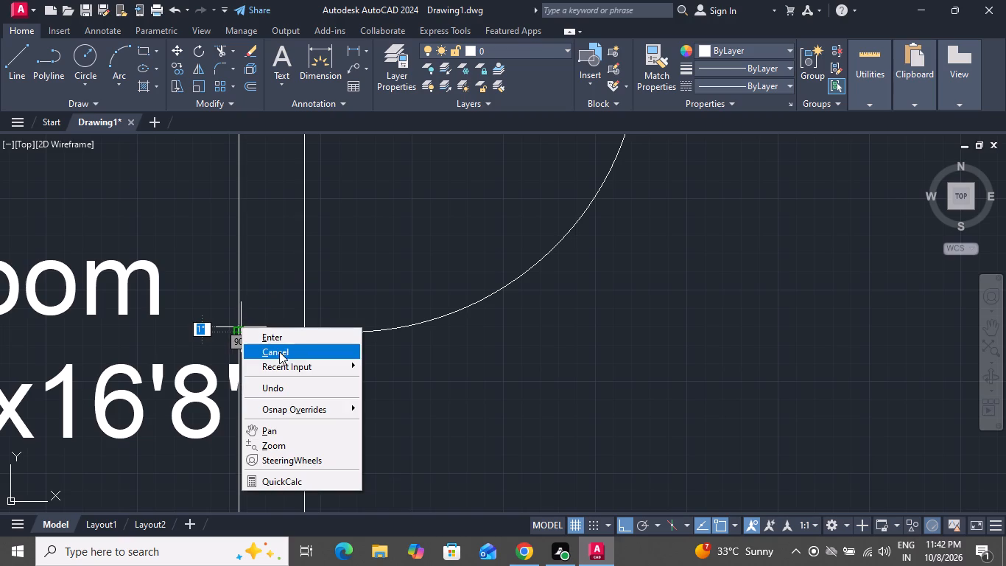
left_click(279, 352)
Trim both lines of the lower bedroom's west wall between its jamb lines, including the leftover piece near the latch end.
key("t")
key("r")
key("space")
key("space")
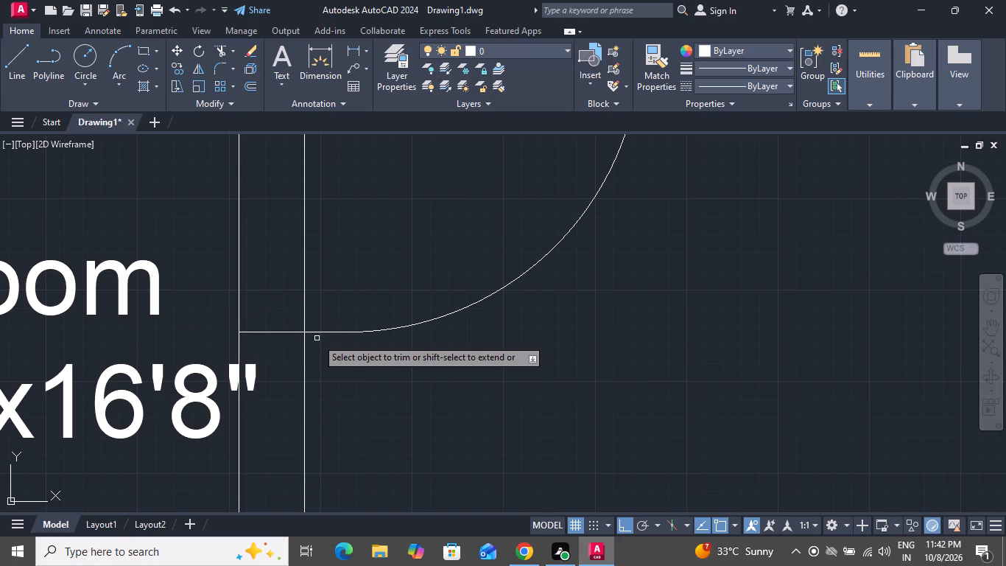
scroll(338, 302, "down", 2)
left_click(337, 256)
left_click(250, 240)
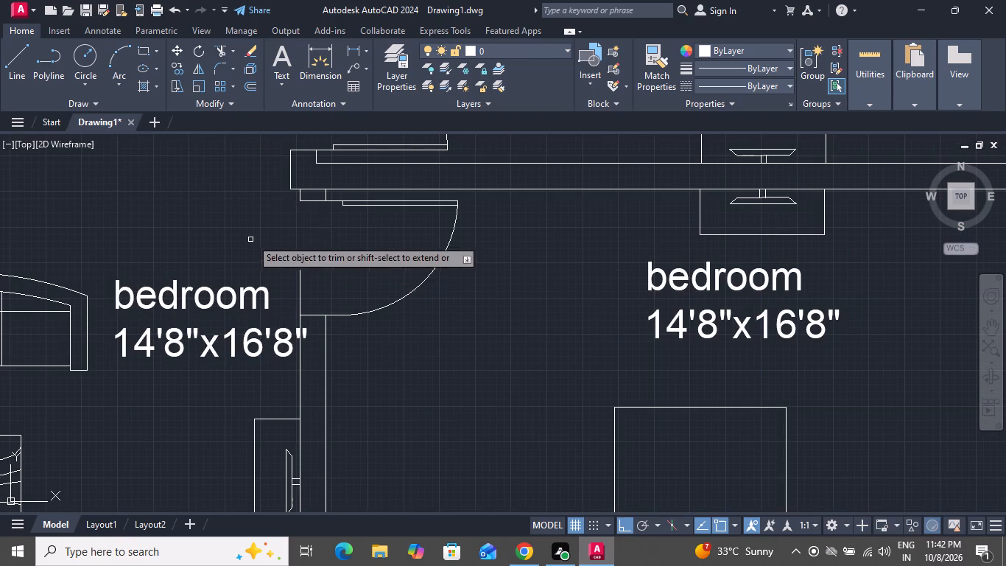
scroll(322, 200, "up", 1)
left_click(304, 358)
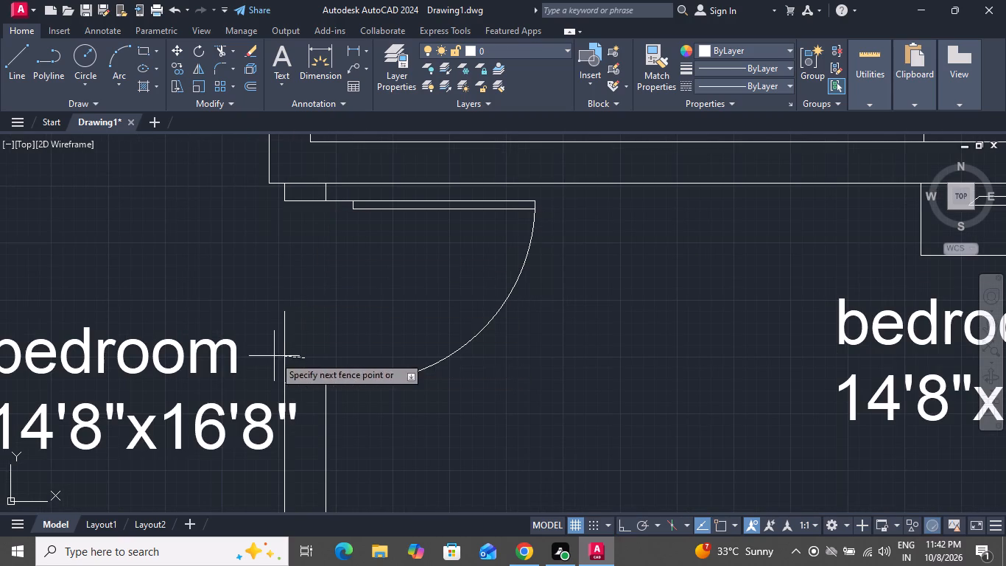
left_click(272, 356)
scroll(348, 305, "down", 1)
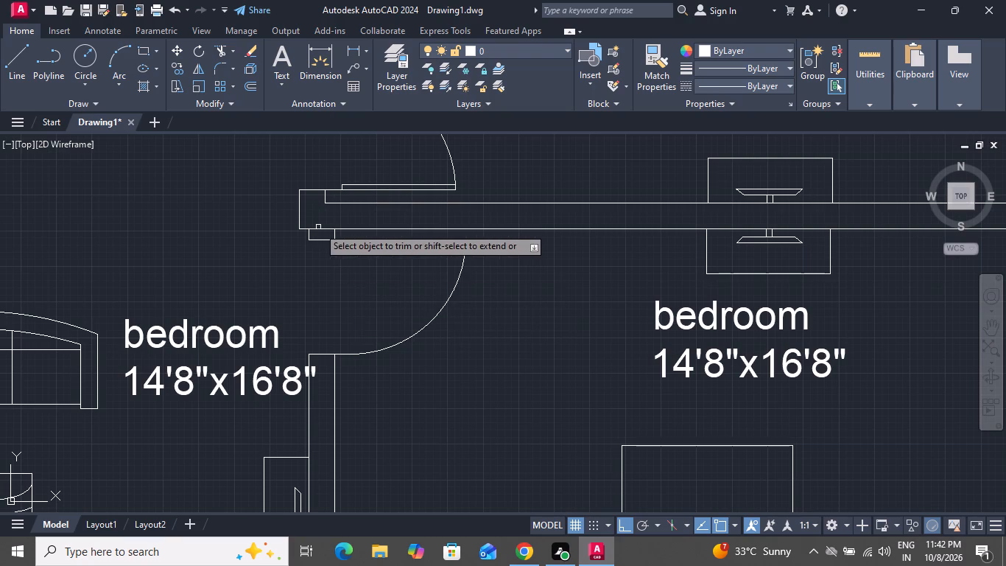
Trim the horizontal wall line between the two west-wall lines at the junction just above the mirrored door's hinge end.
left_click(323, 229)
scroll(376, 379, "up", 1)
scroll(377, 380, "down", 4)
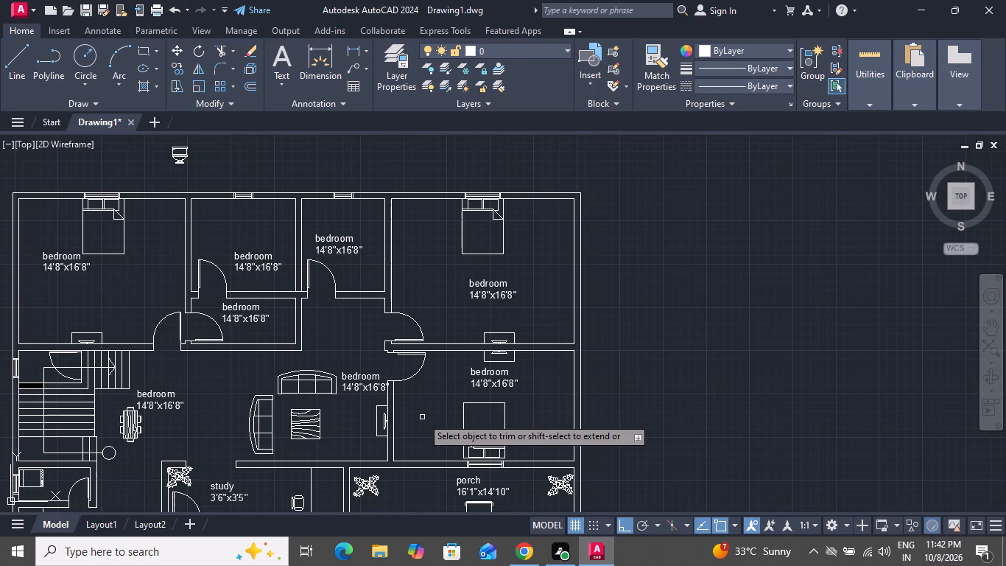
scroll(422, 417, "down", 1)
right_click(626, 295)
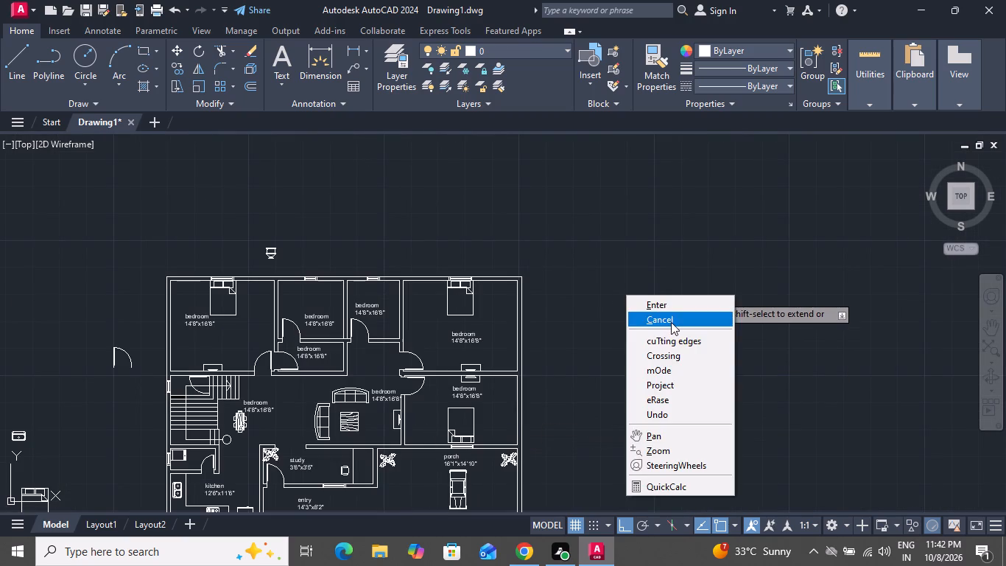
Switch the loose toilet block above the plan to its Round (Plan) view.
left_click(671, 322)
scroll(278, 260, "up", 1)
scroll(278, 260, "down", 1)
scroll(278, 260, "up", 1)
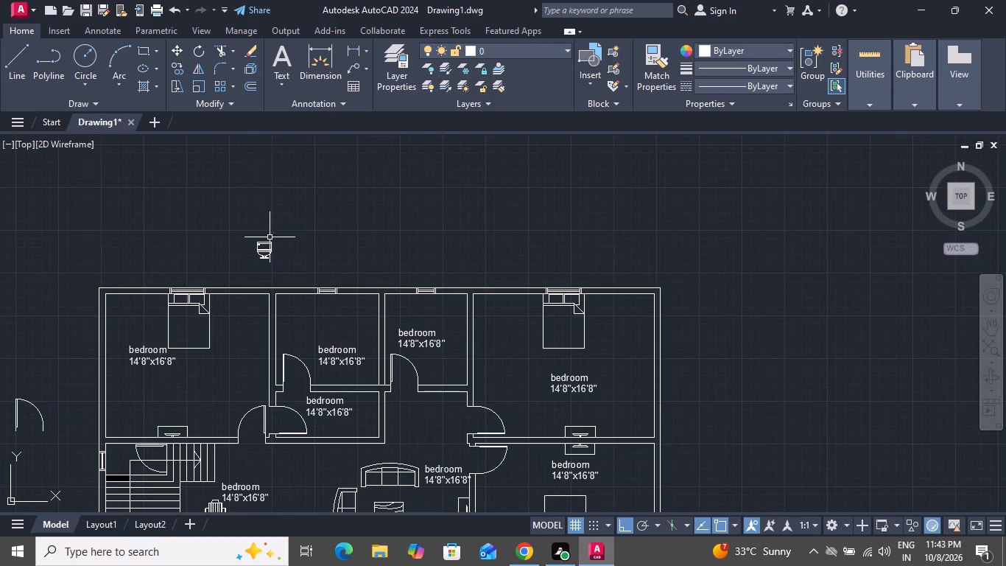
scroll(264, 252, "up", 2)
left_click(307, 215)
left_click(194, 281)
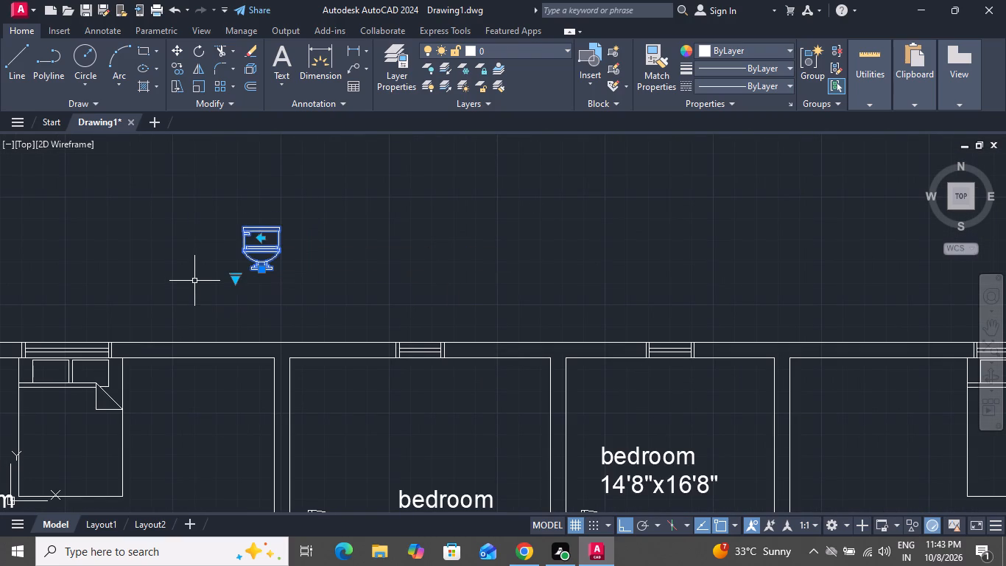
left_click(232, 276)
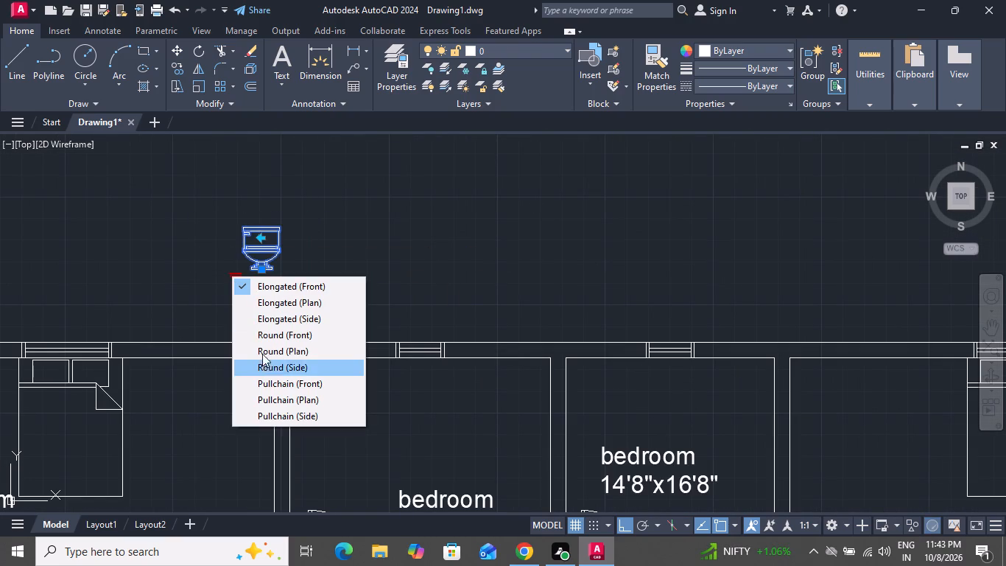
left_click(265, 349)
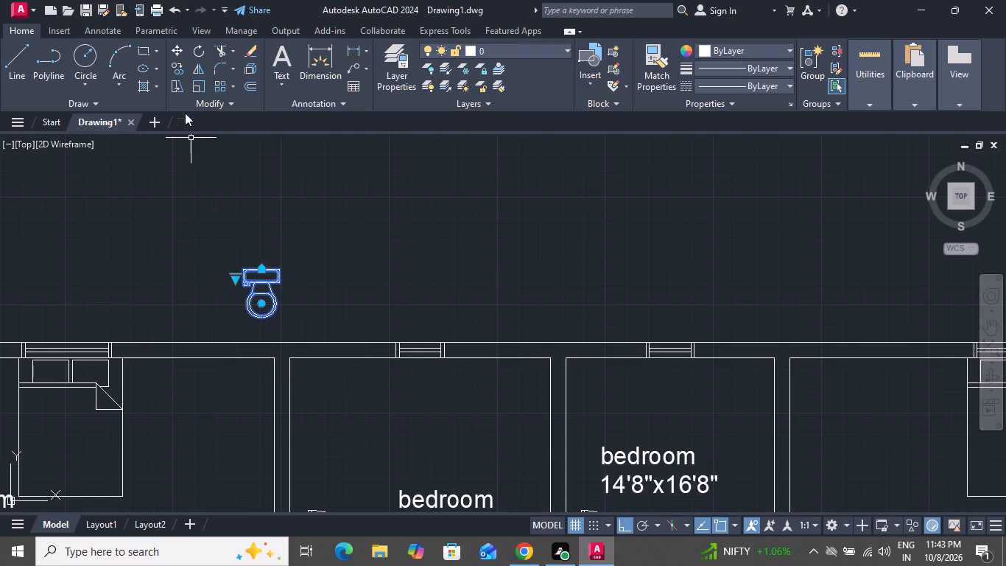
Copy the toilet by the middle of its tank's back edge to the north-wall windows of the two small middle rooms.
left_click(185, 70)
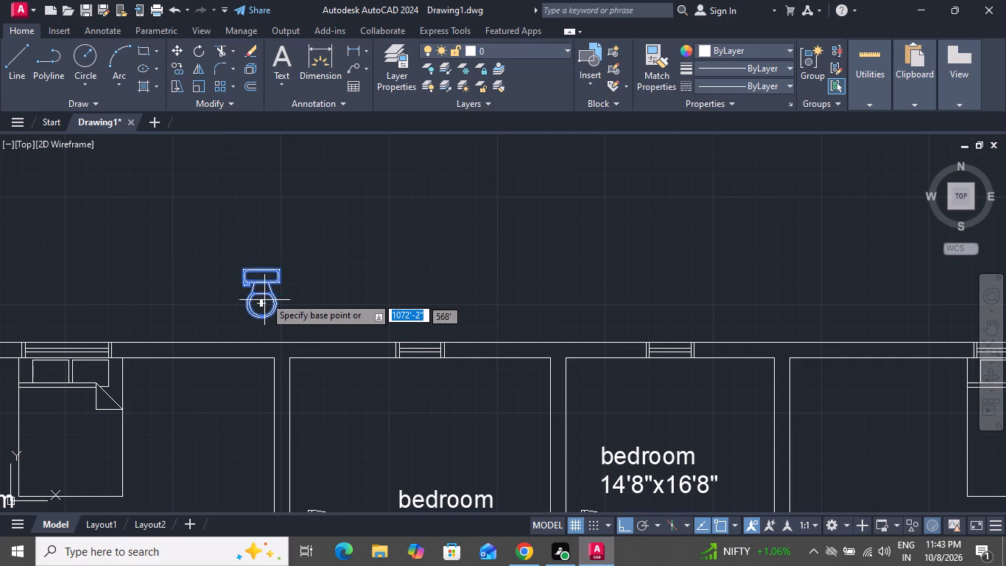
left_click(261, 268)
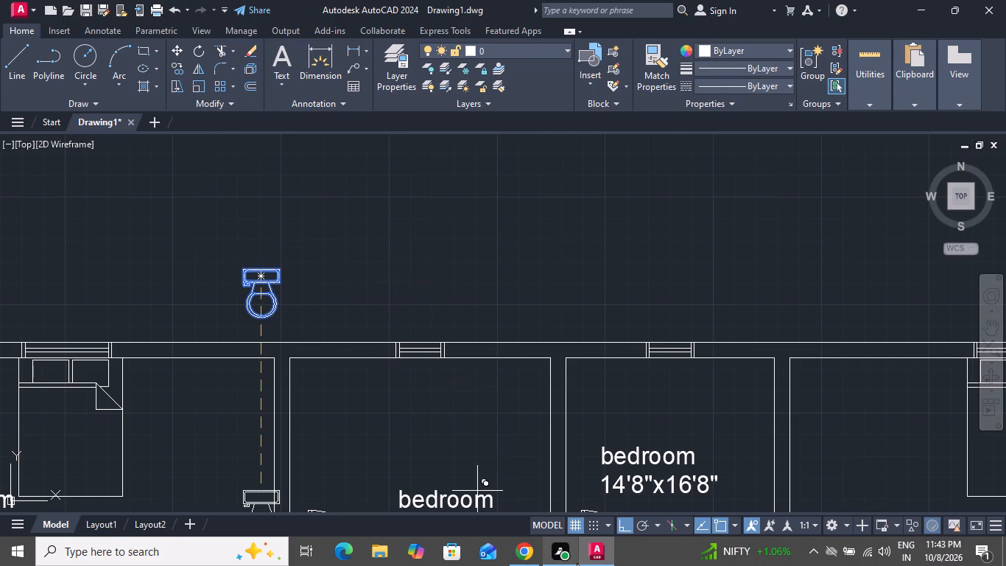
left_click(623, 520)
scroll(416, 377, "up", 2)
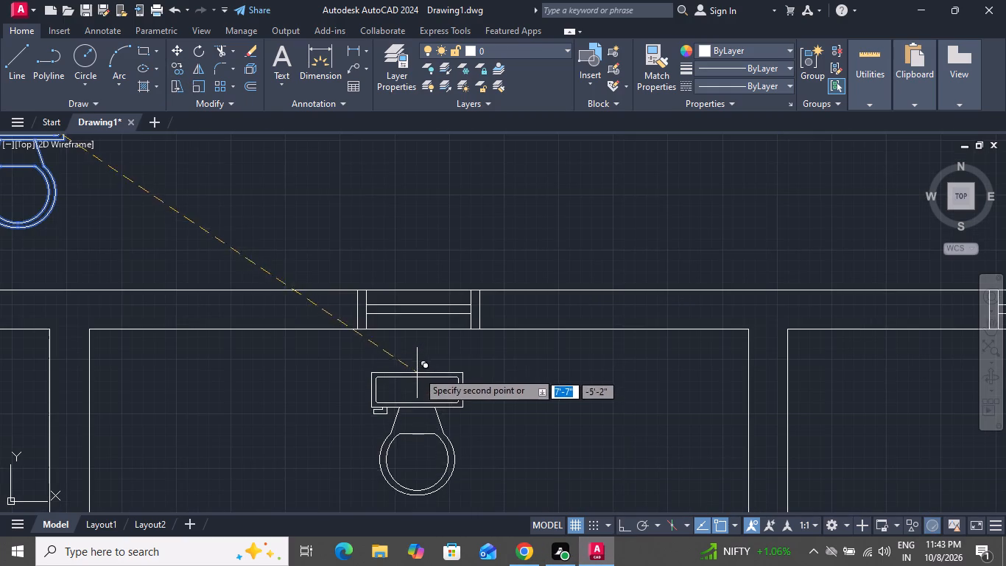
left_click(417, 332)
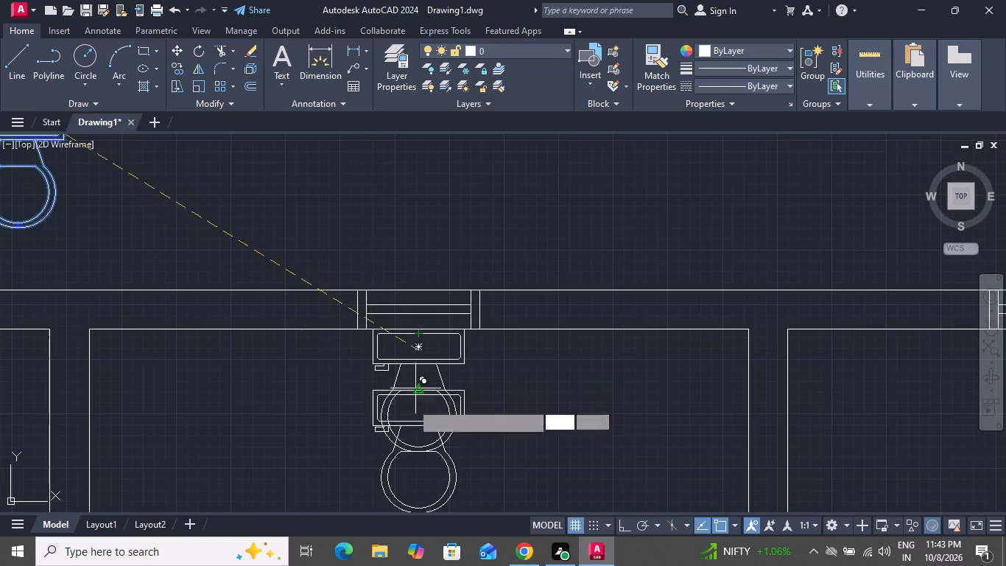
scroll(280, 438, "down", 1)
scroll(277, 437, "up", 1)
scroll(485, 370, "down", 2)
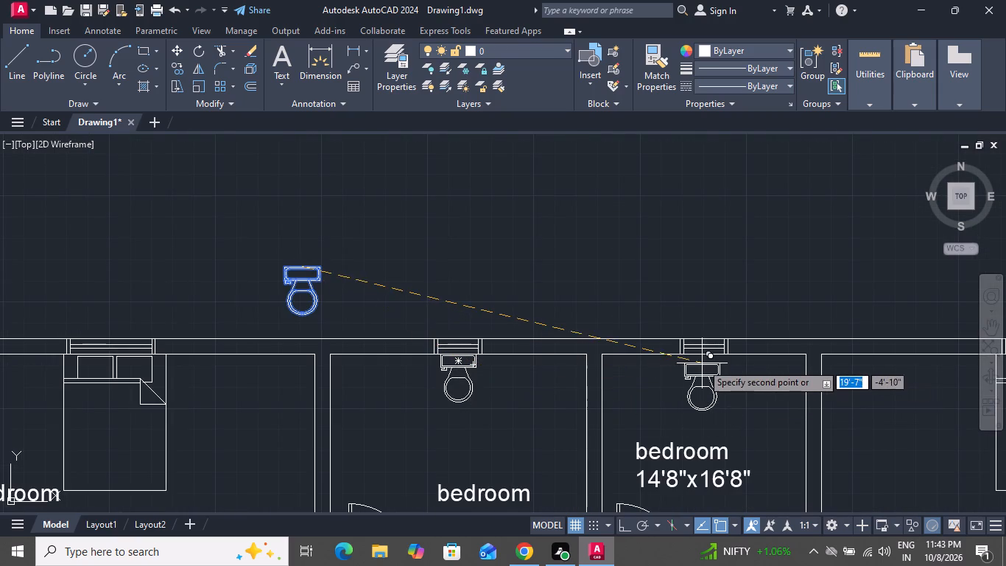
left_click(704, 355)
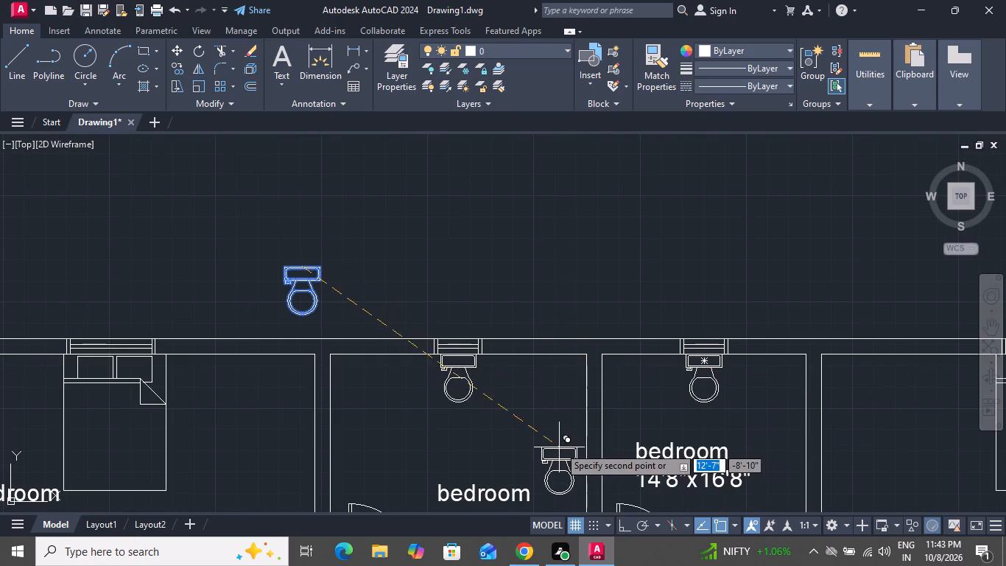
Place another copy of the toilet in the small room at the staircase's north end, beside its west-wall window.
scroll(538, 330, "down", 1)
scroll(538, 329, "up", 1)
scroll(538, 329, "down", 1)
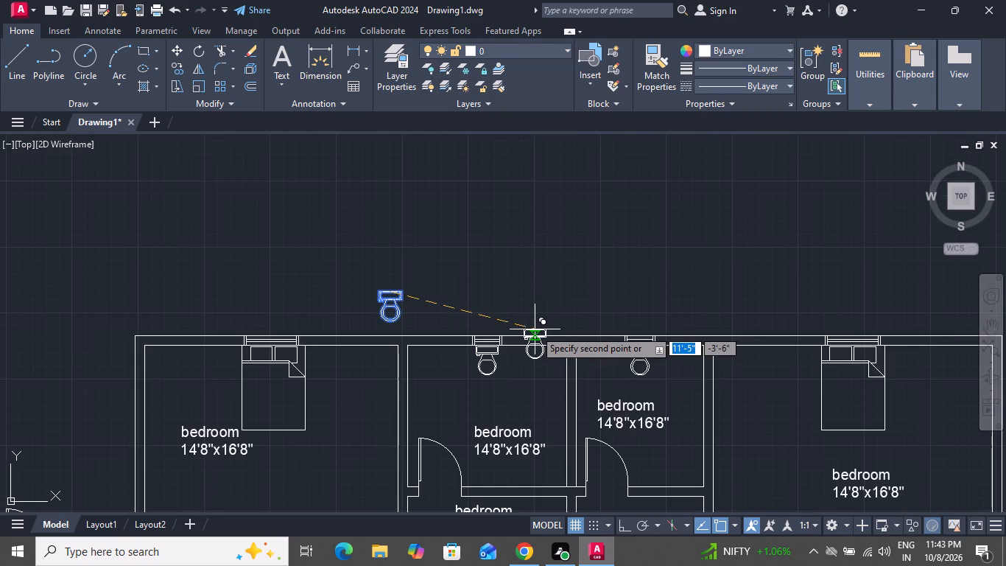
scroll(370, 286, "down", 2)
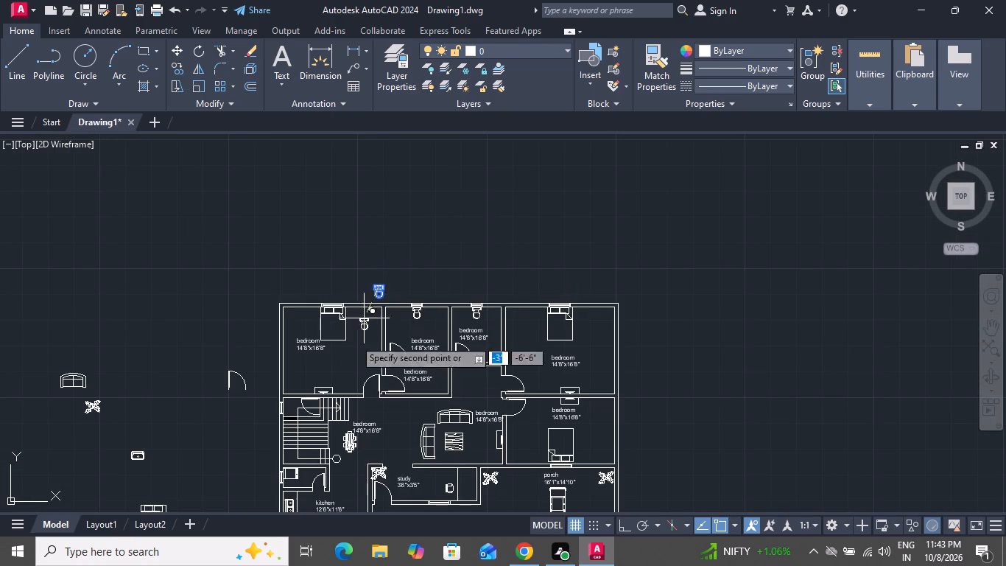
scroll(272, 419, "up", 3)
scroll(331, 395, "up", 2)
scroll(337, 383, "down", 1)
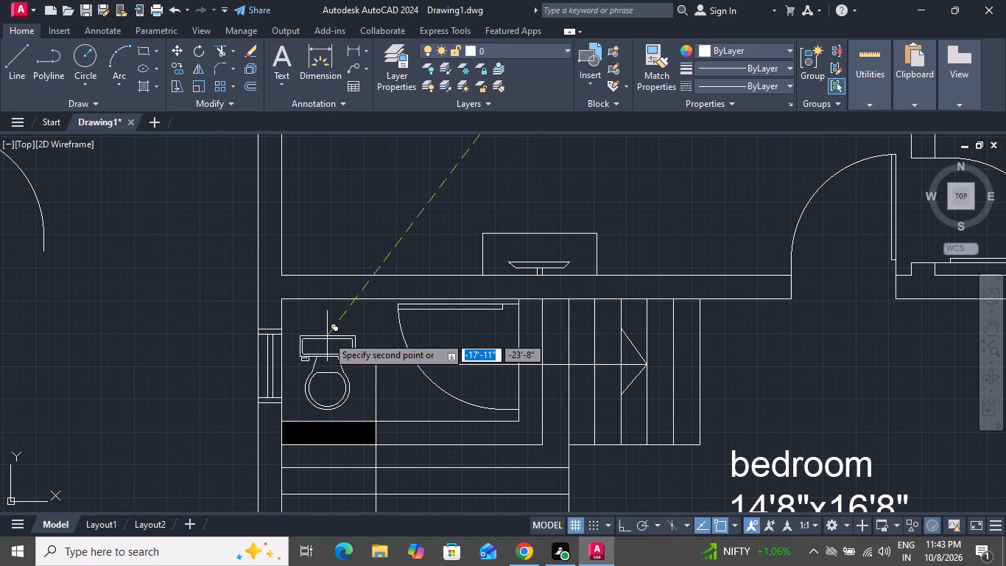
left_click(327, 336)
right_click(327, 336)
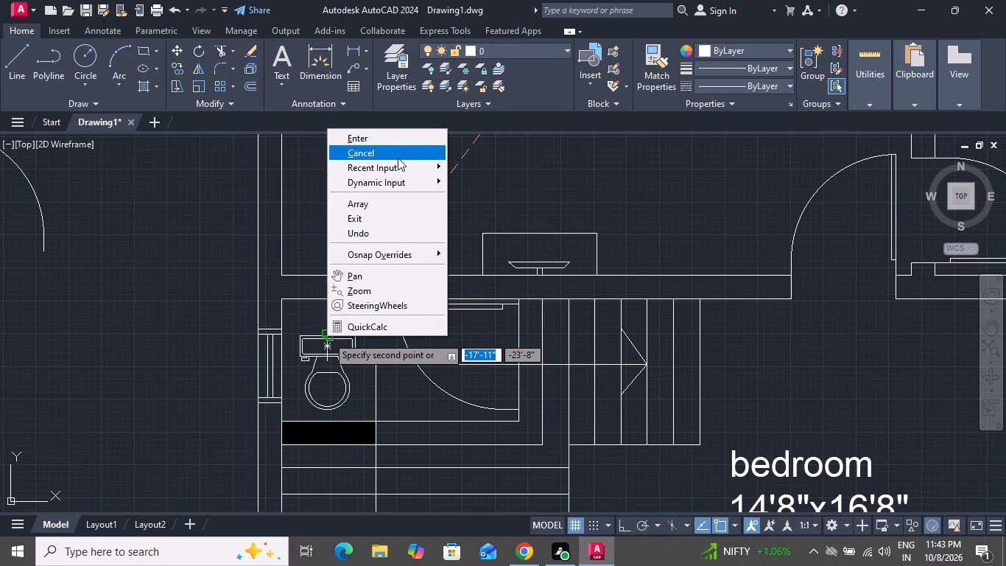
left_click(398, 158)
Rotate the staircase-room toilet 90° counterclockwise about its tank corner so its tank faces the west wall.
left_click(332, 334)
left_click(332, 347)
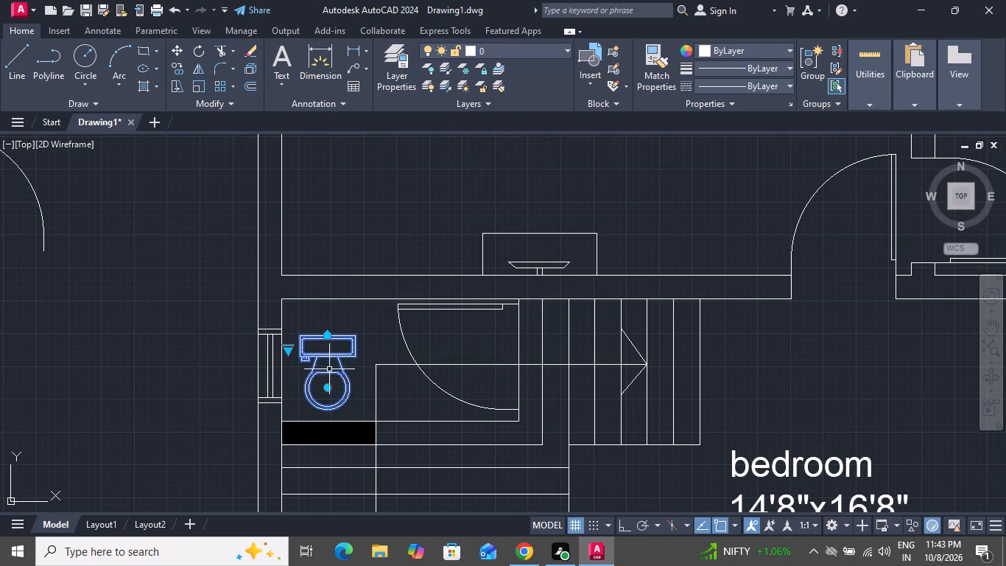
left_click(618, 519)
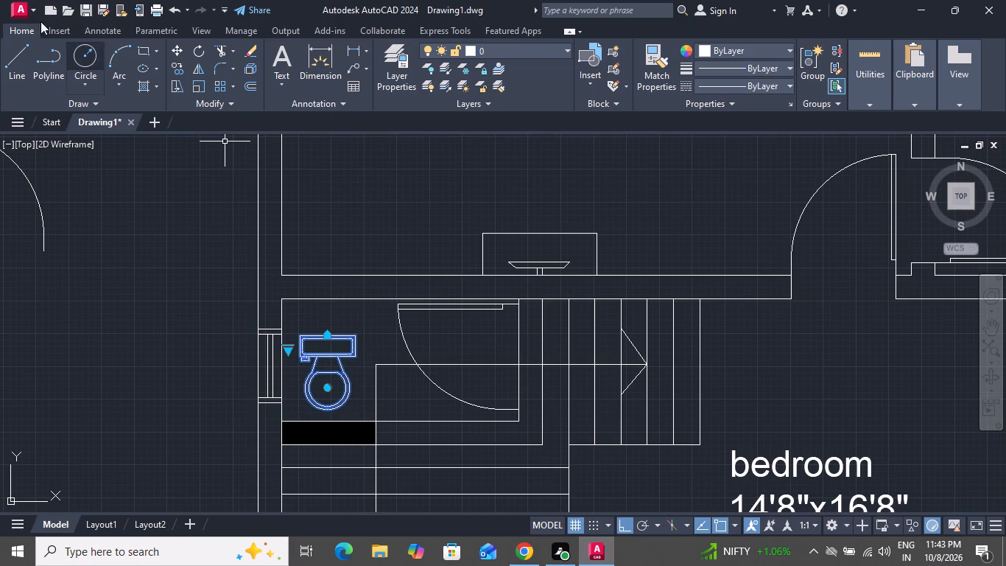
left_click(197, 52)
left_click(299, 334)
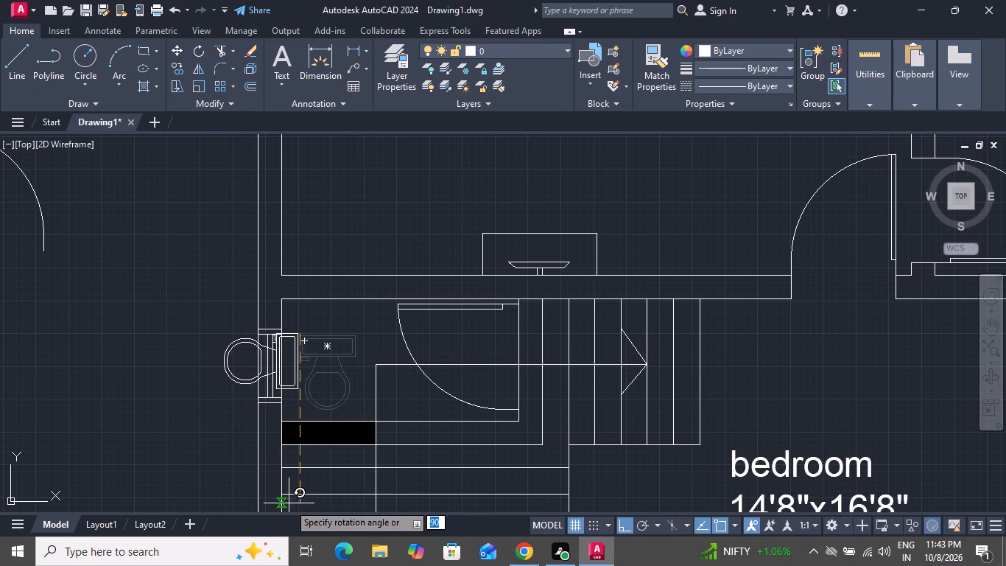
left_click(345, 115)
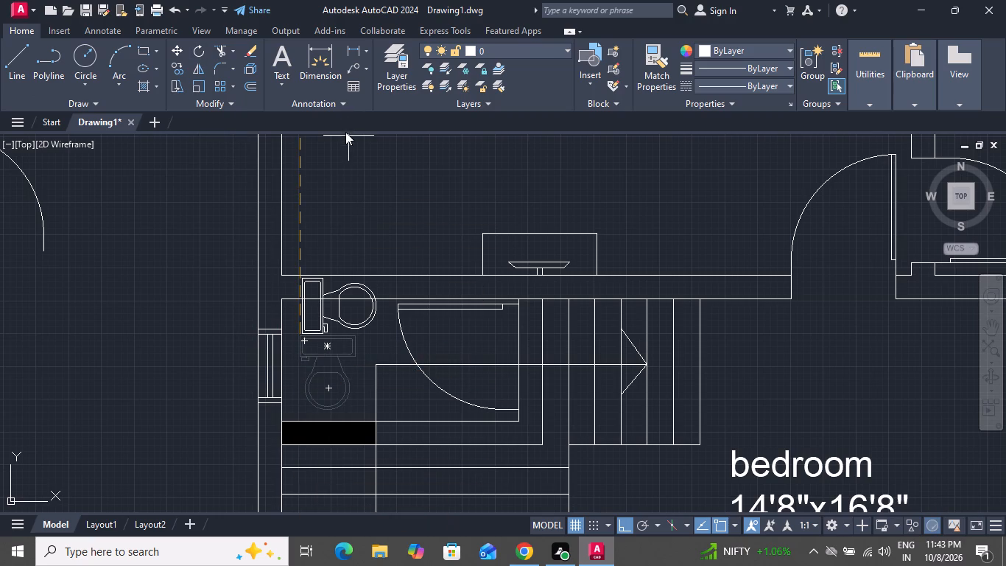
left_click(346, 141)
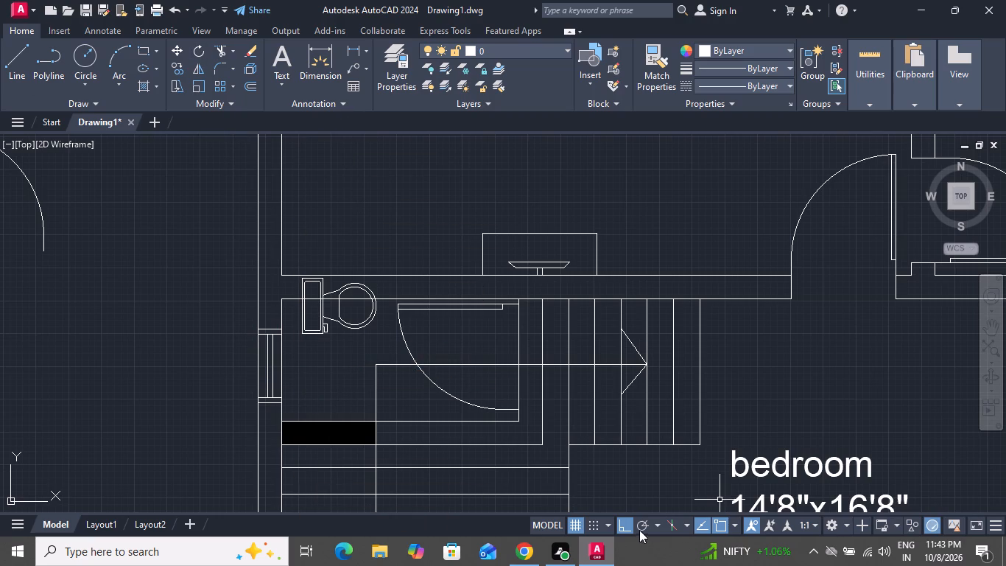
Move the rotated toilet by its tank's back corner against the west-wall window of the small staircase room.
left_click(618, 522)
left_click(359, 321)
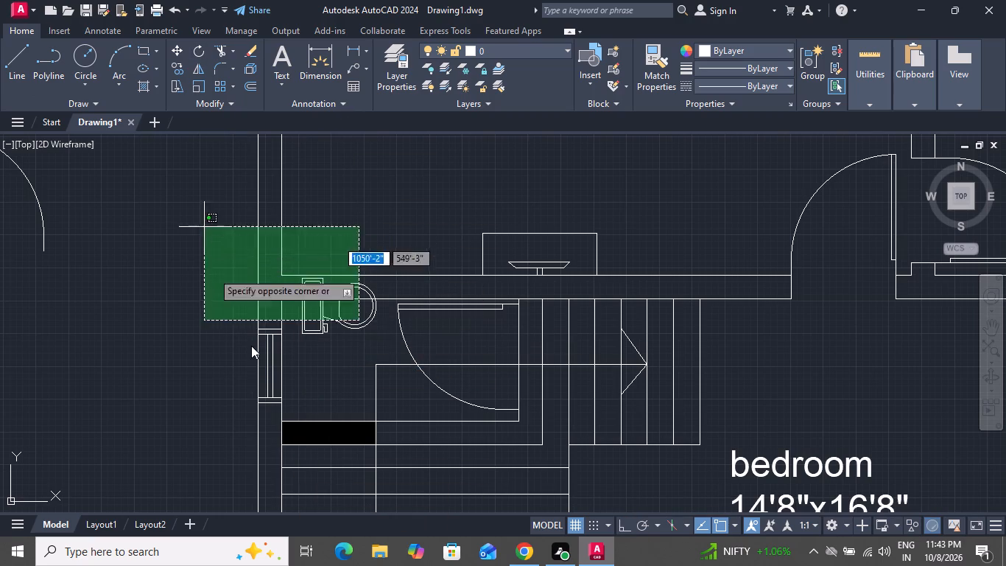
left_click(326, 329)
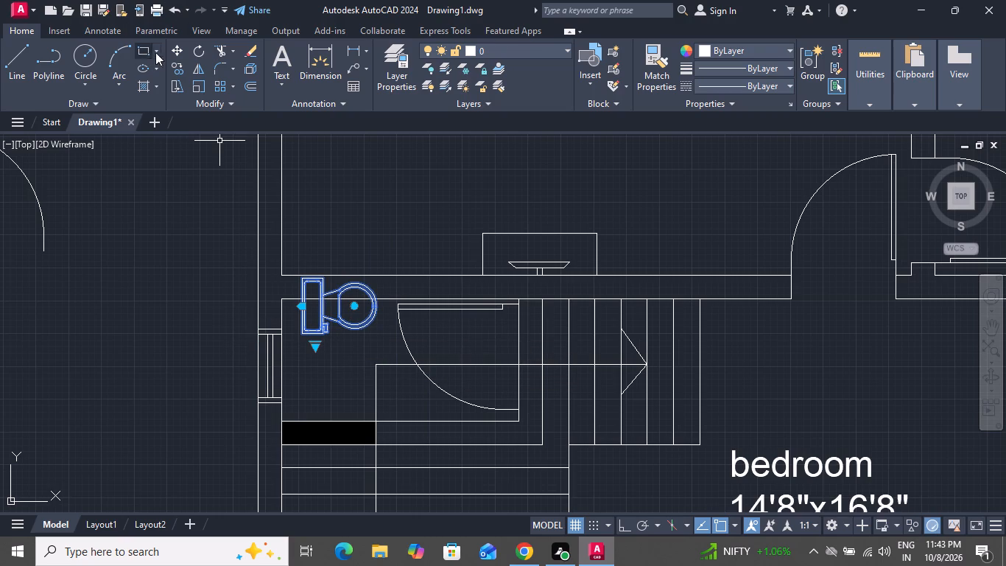
left_click(179, 48)
scroll(287, 329, "up", 2)
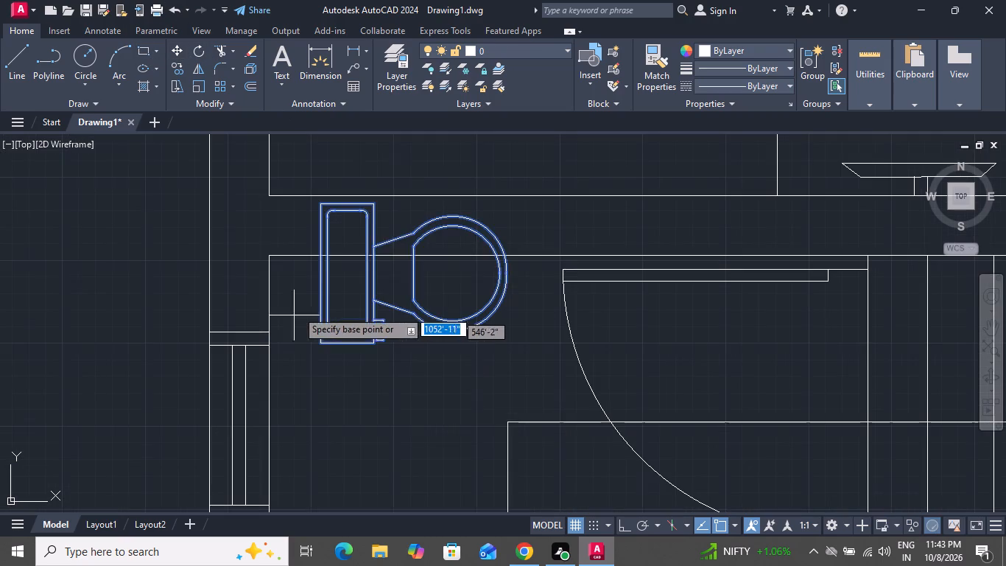
left_click(321, 202)
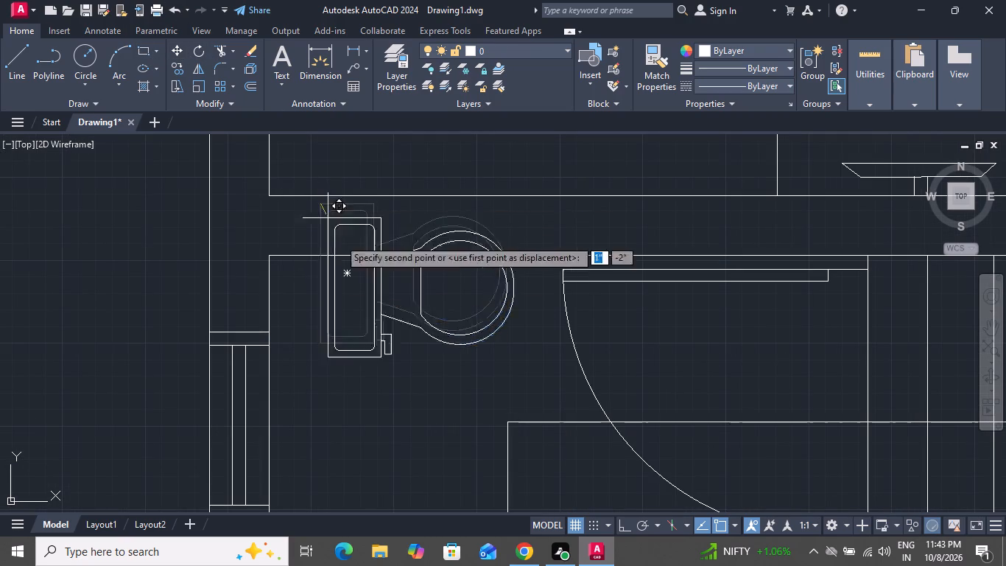
scroll(350, 311, "down", 1)
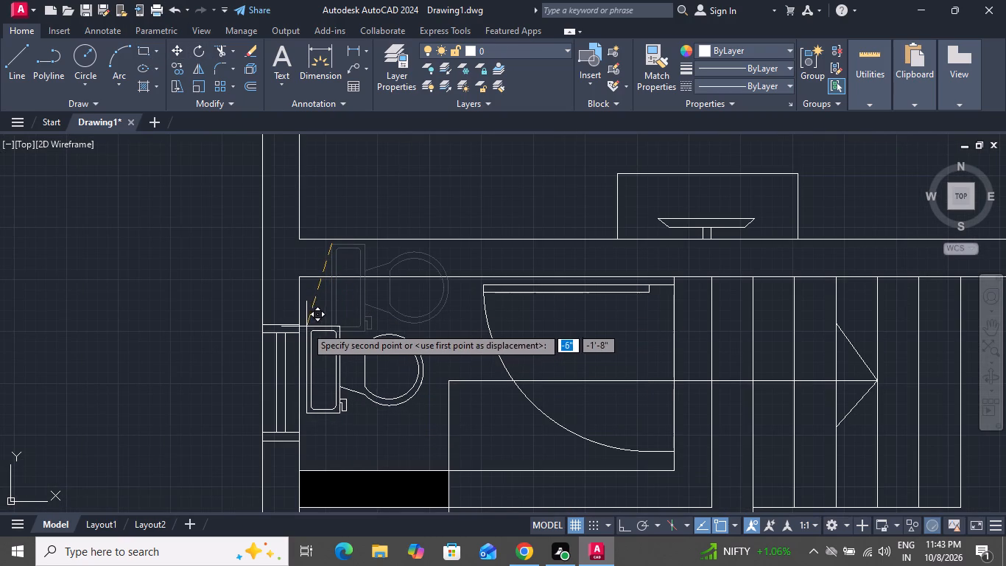
left_click(303, 335)
Rotate the loose sink block west of the plan 180° about its back corner.
scroll(379, 365, "down", 3)
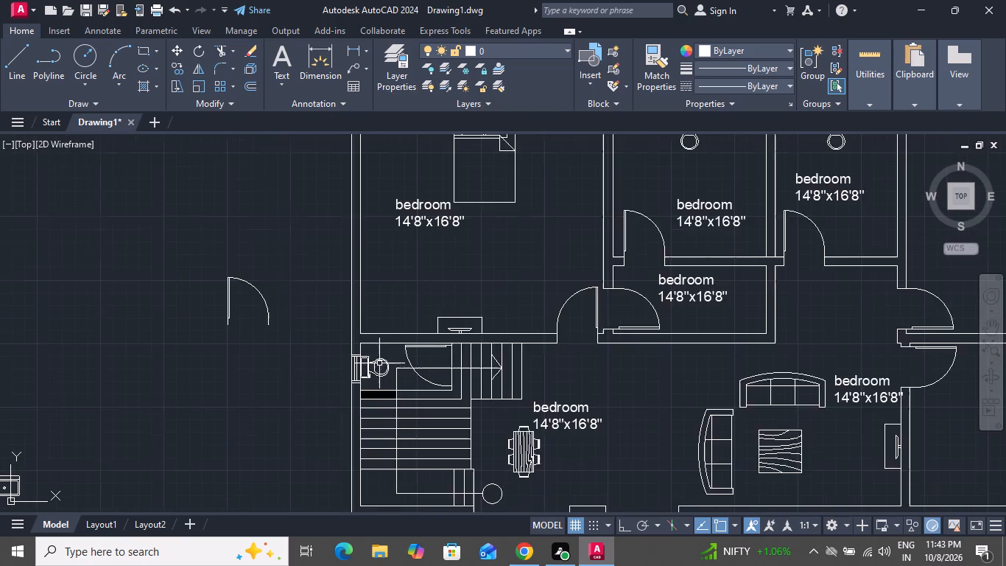
scroll(459, 352, "down", 1)
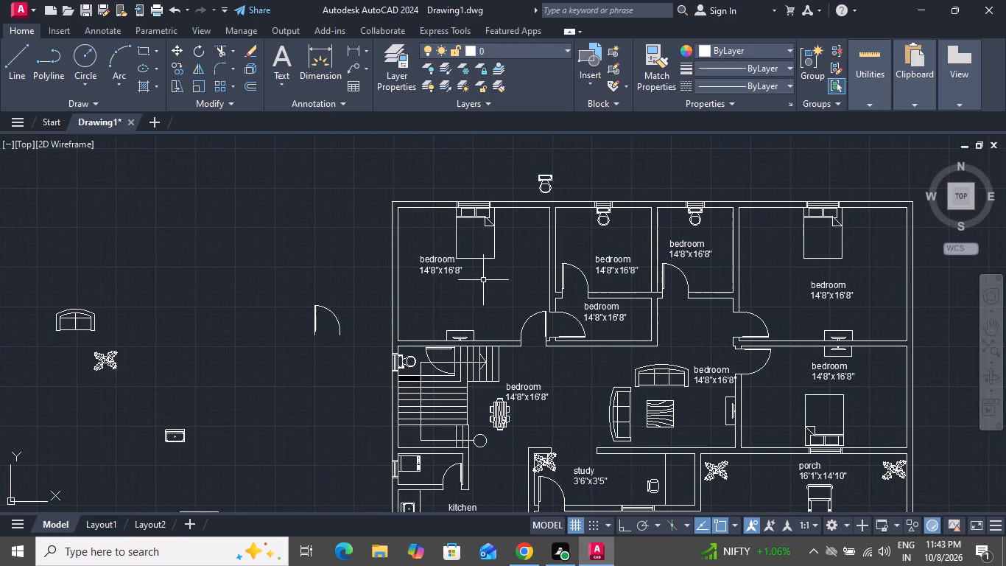
scroll(175, 432, "up", 2)
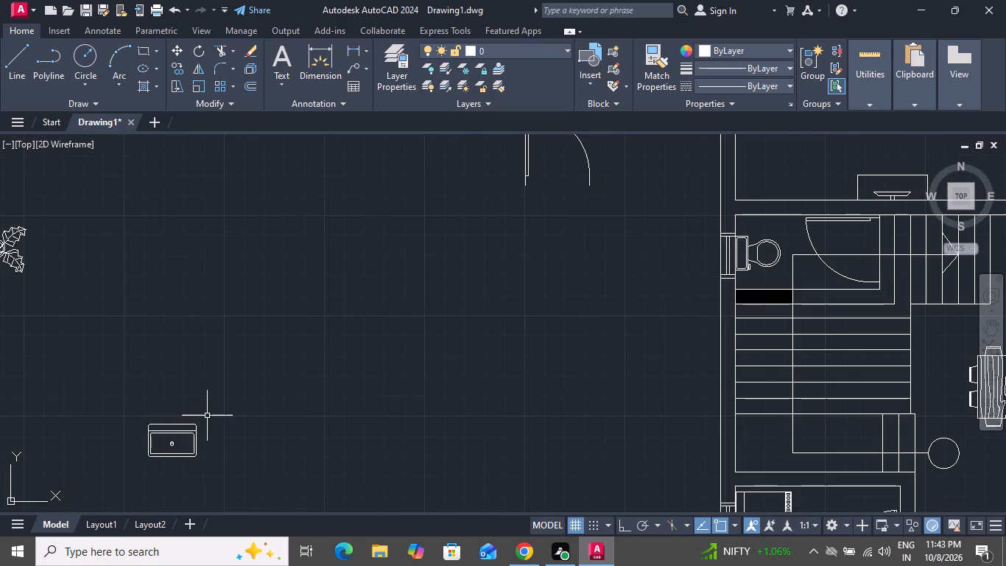
left_click_drag(207, 415, 194, 445)
left_click(115, 495)
left_click(199, 53)
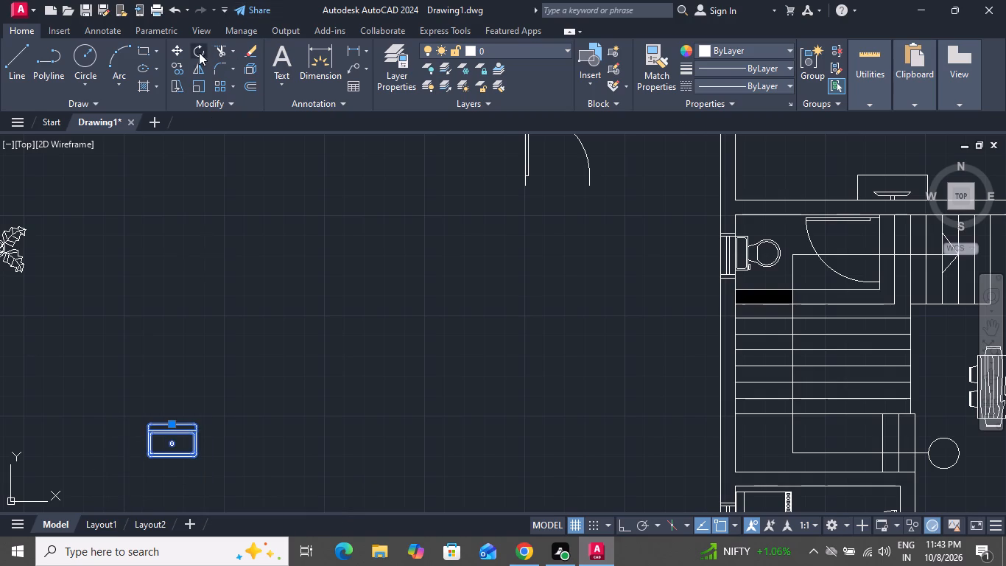
left_click(623, 529)
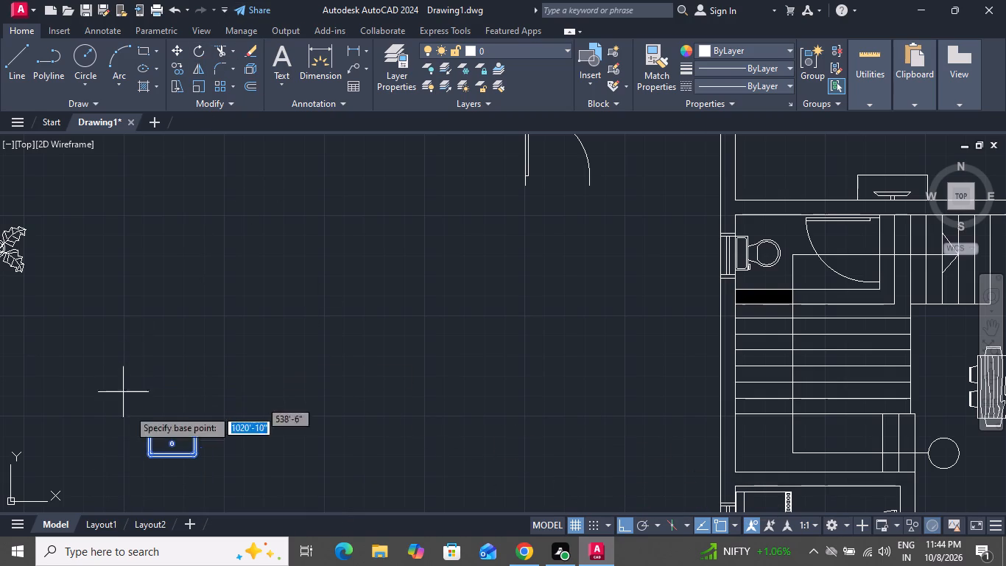
left_click(146, 425)
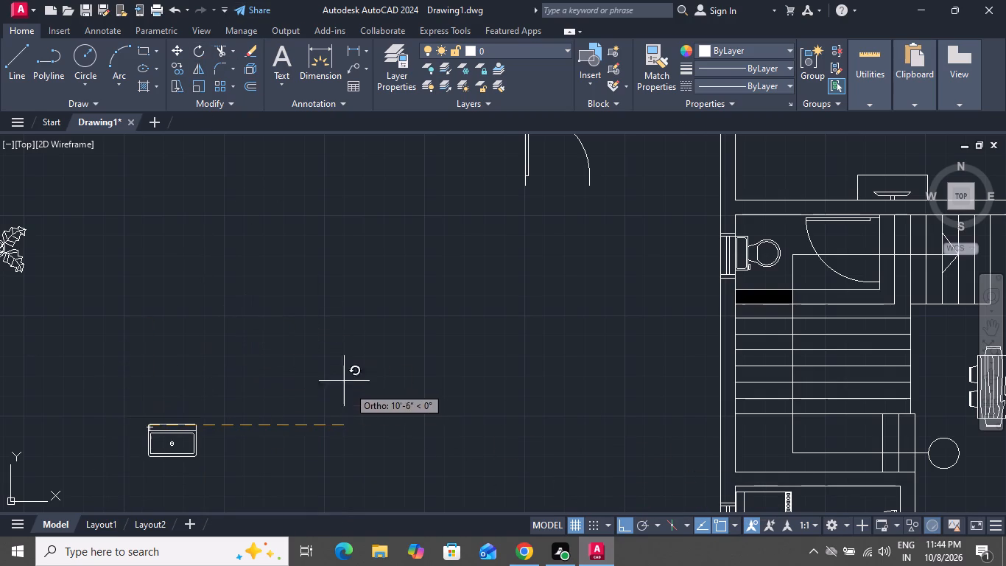
left_click(0, 334)
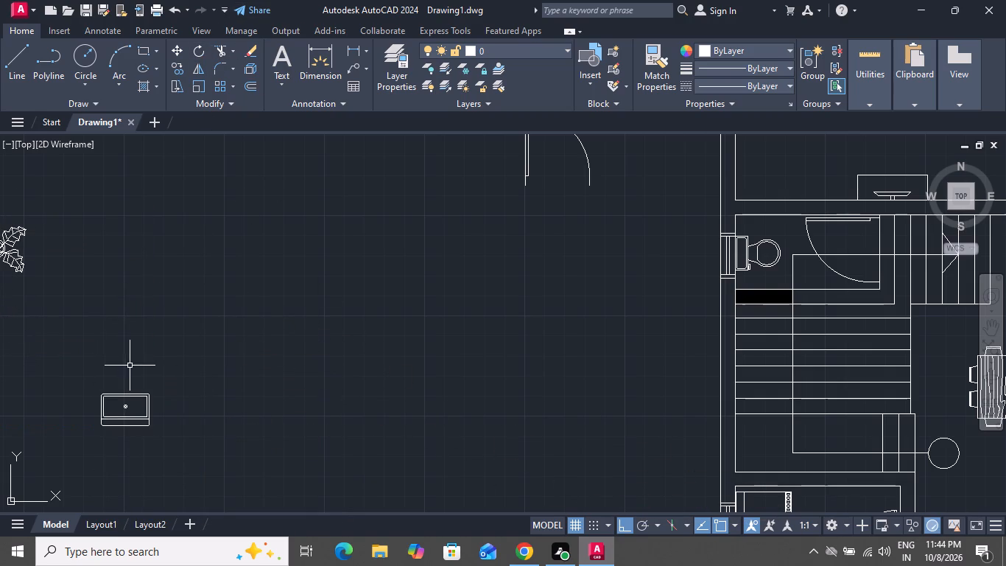
With ortho off, copy the loose sink by its back corner into the small staircase room, with its back against the south wall.
left_click_drag(166, 364, 144, 401)
left_click(70, 476)
left_click(629, 528)
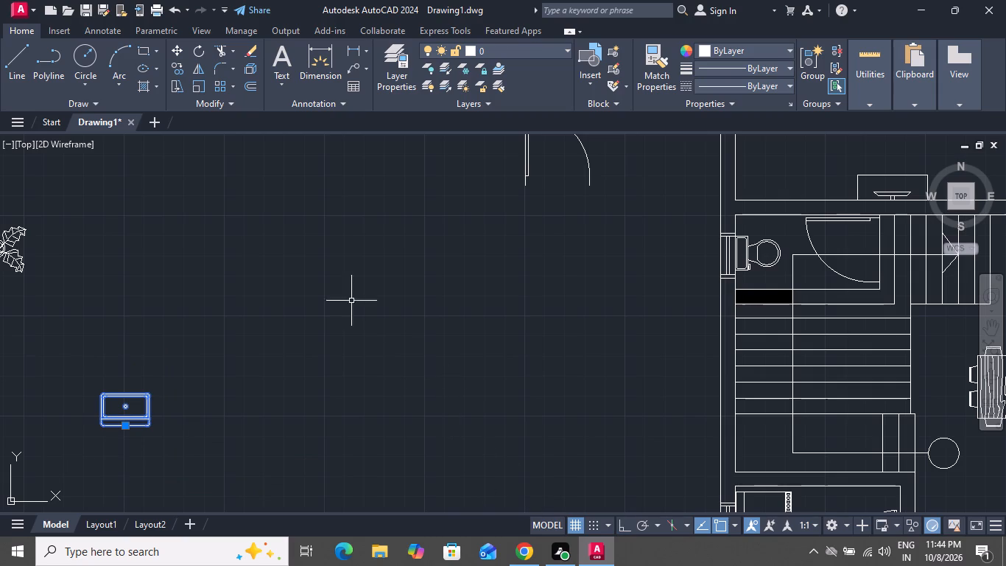
left_click(172, 67)
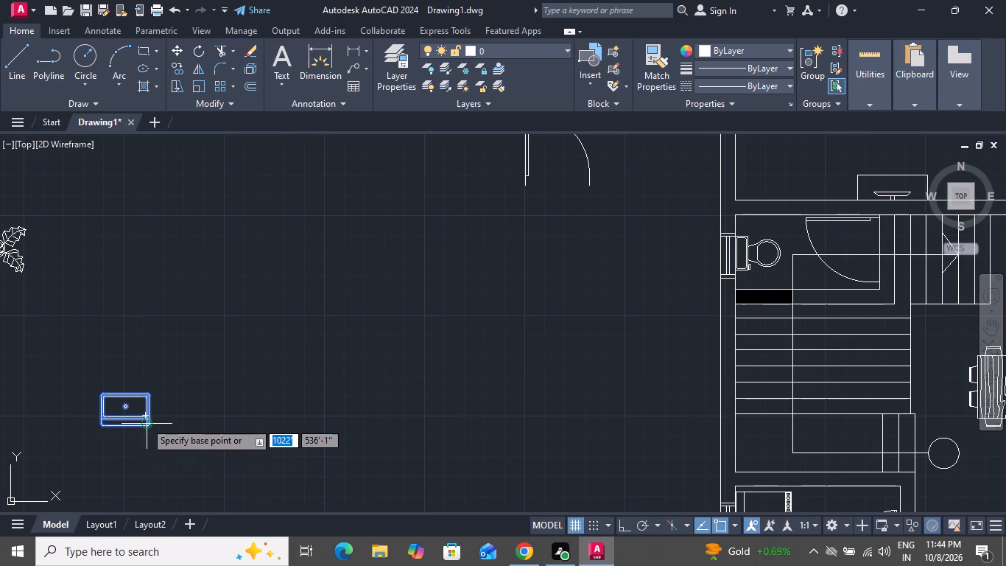
left_click(145, 422)
scroll(892, 265, "down", 1)
scroll(875, 270, "up", 3)
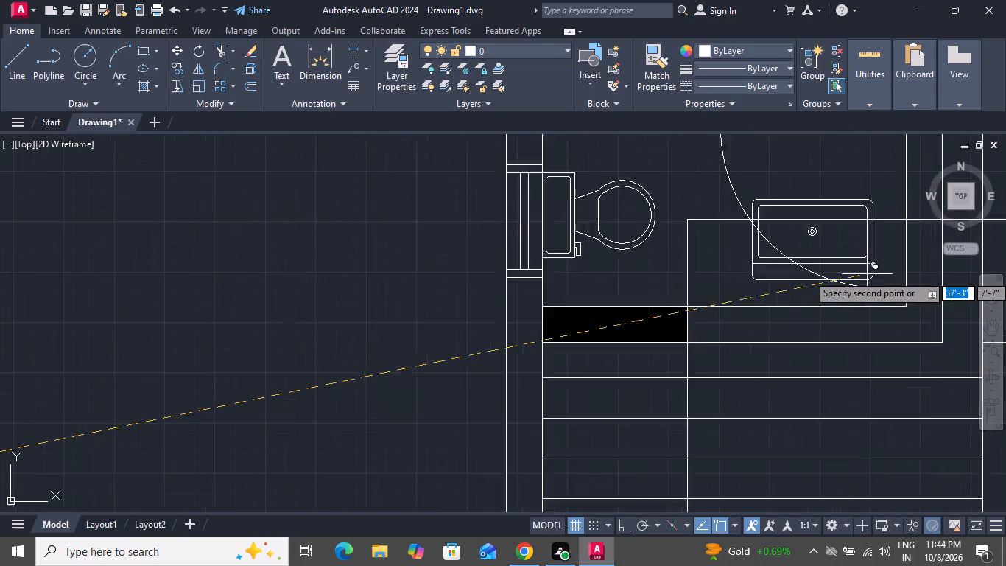
scroll(867, 274, "up", 1)
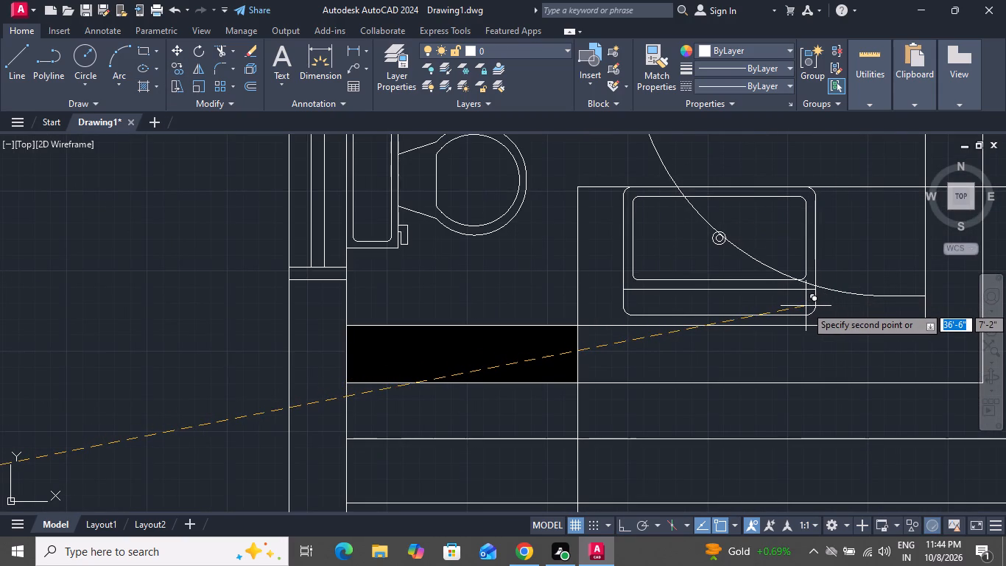
scroll(806, 306, "up", 2)
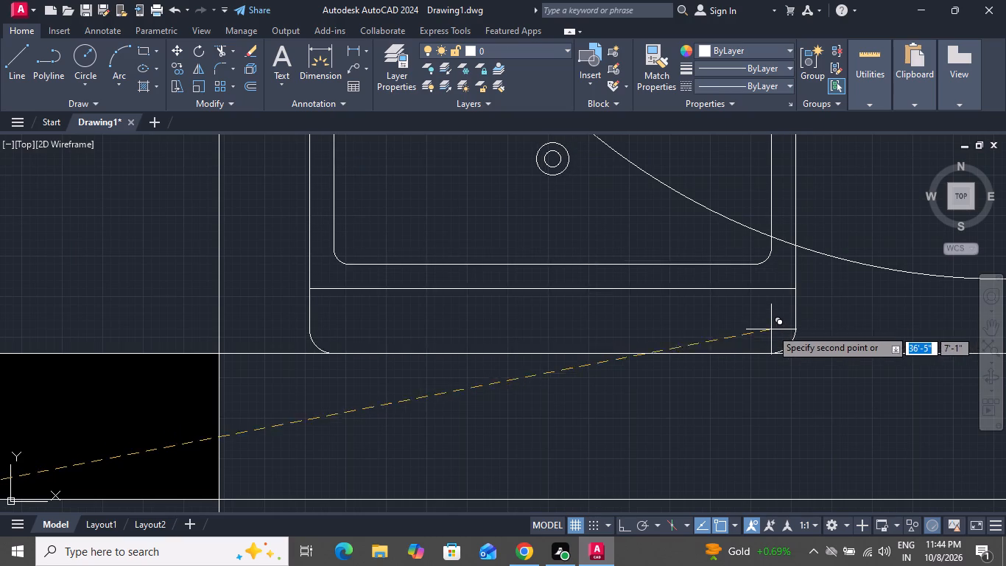
left_click(778, 328)
scroll(740, 417, "down", 3)
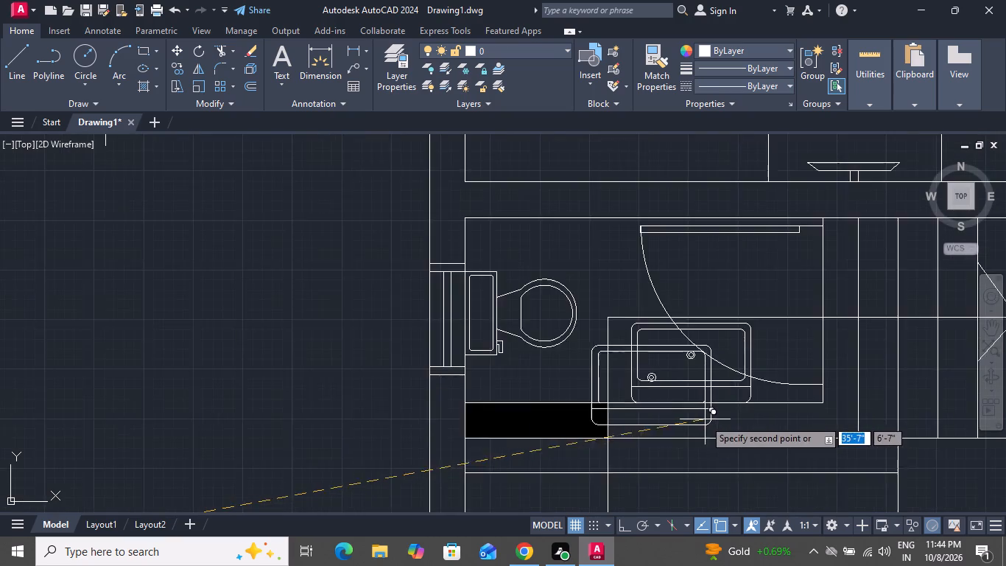
scroll(693, 426, "down", 2)
scroll(634, 423, "down", 3)
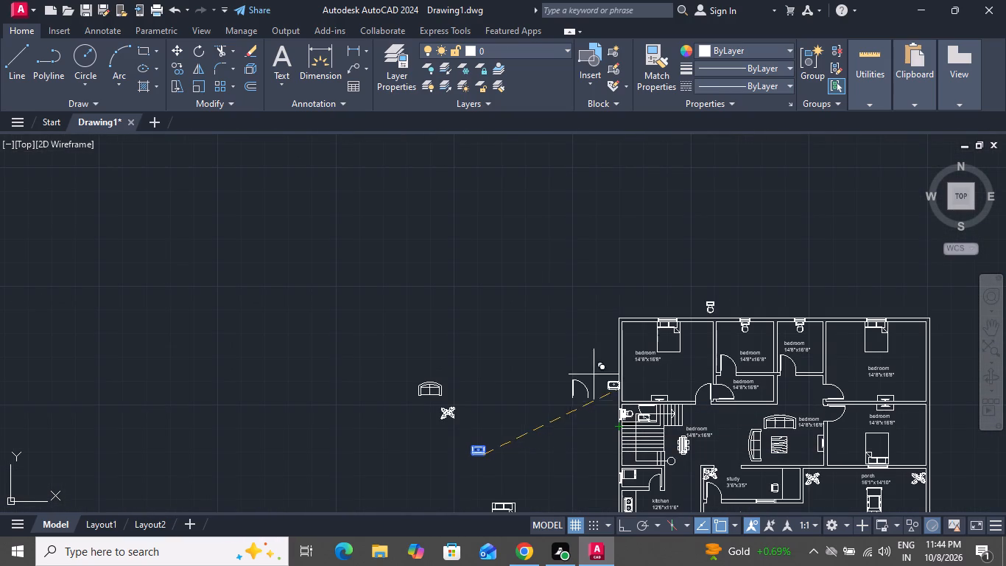
right_click(490, 269)
left_click(524, 292)
Scale the door in the small staircase room down to about half its size, using a base point near its hinge end.
scroll(730, 422, "up", 2)
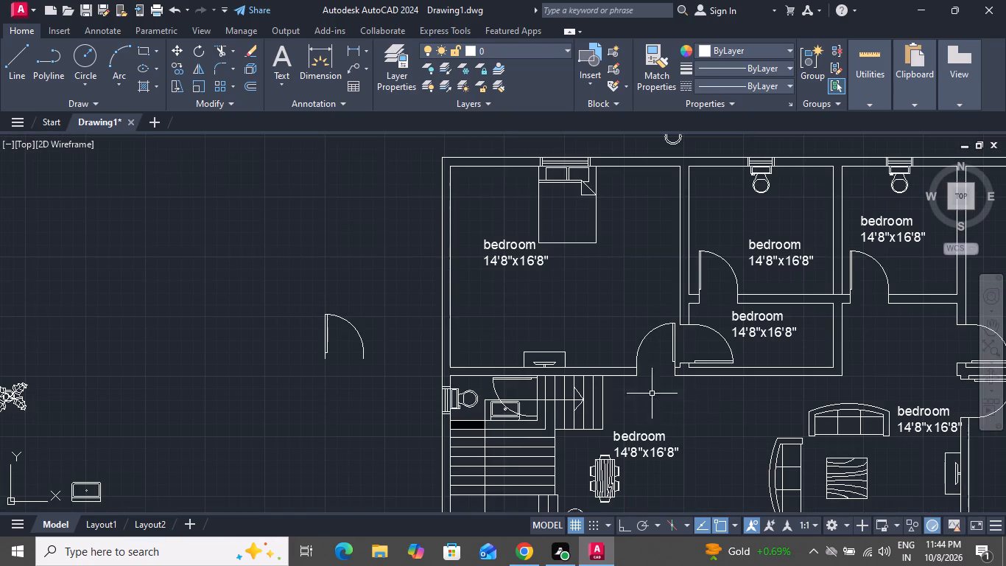
scroll(654, 274, "down", 3)
scroll(622, 280, "up", 2)
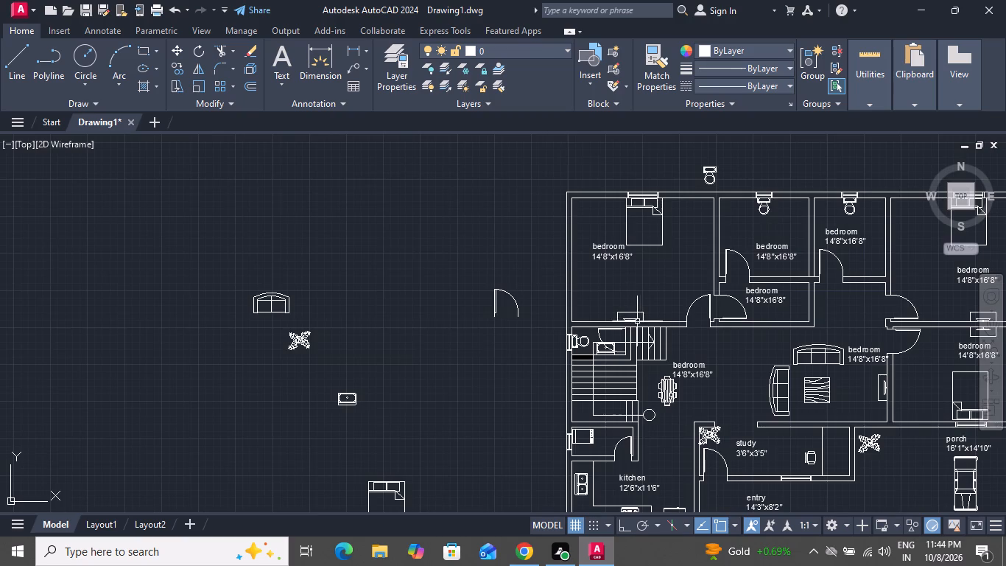
scroll(641, 324, "up", 3)
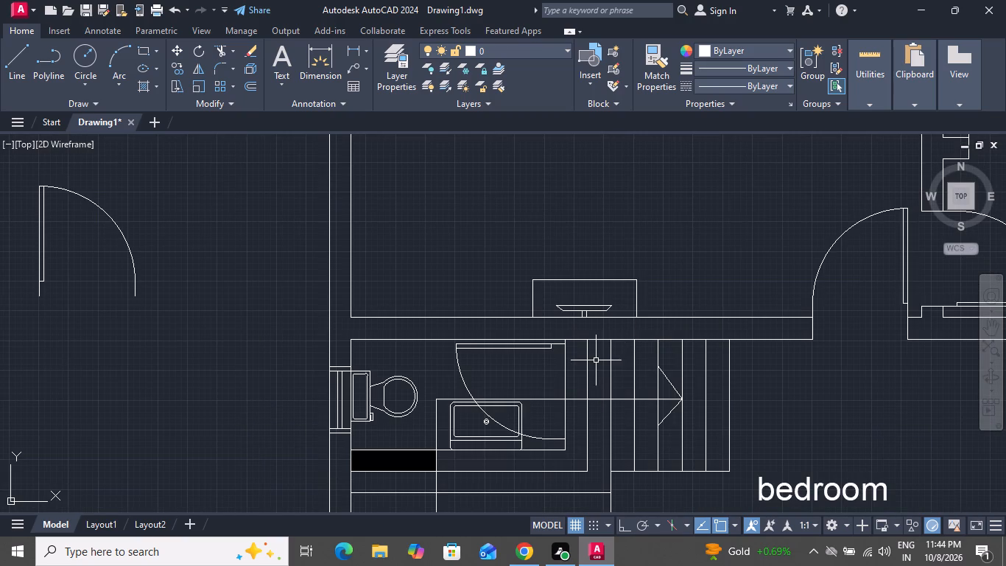
scroll(546, 351, "up", 3)
left_click(544, 345)
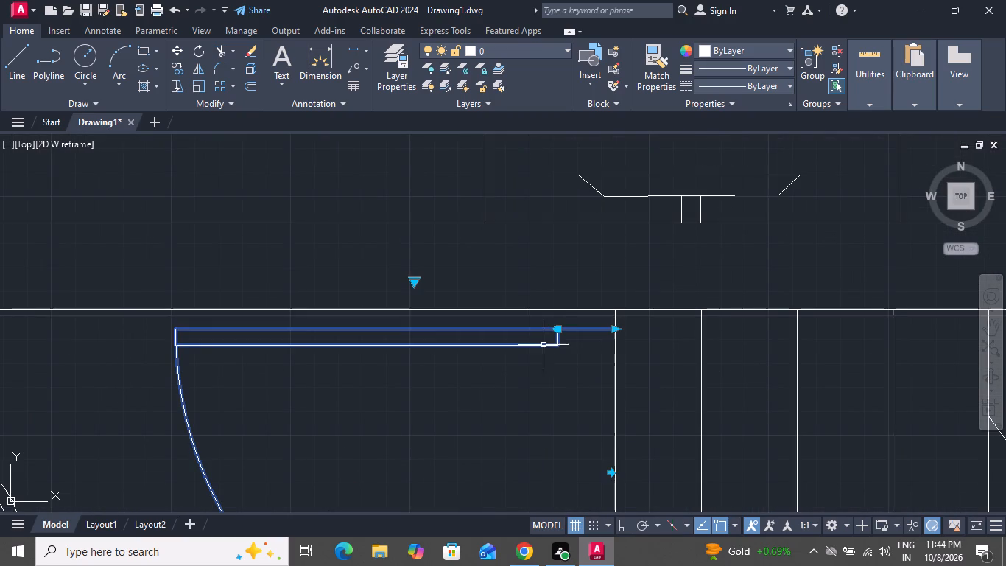
left_click(197, 80)
left_click(549, 338)
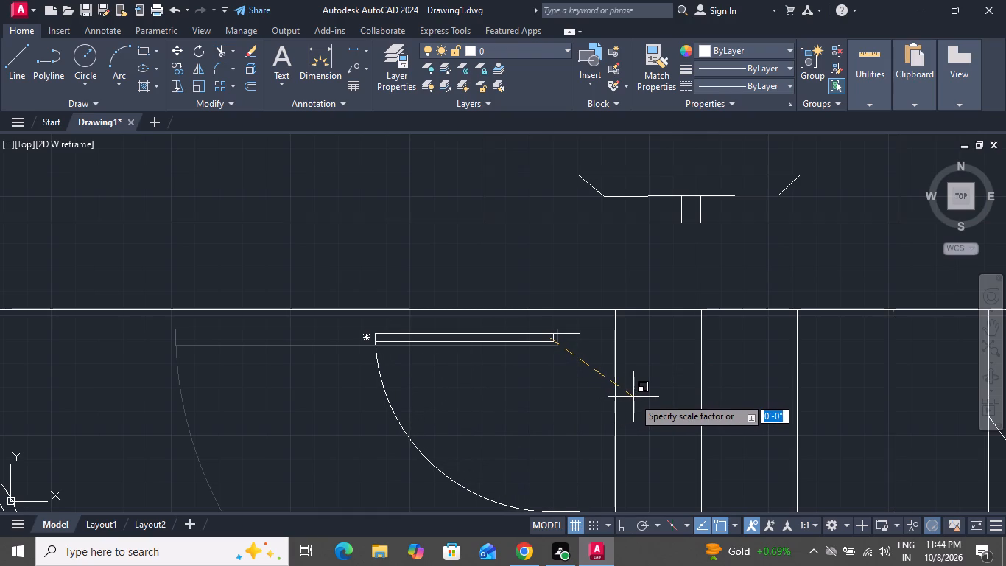
left_click(647, 394)
left_click(586, 332)
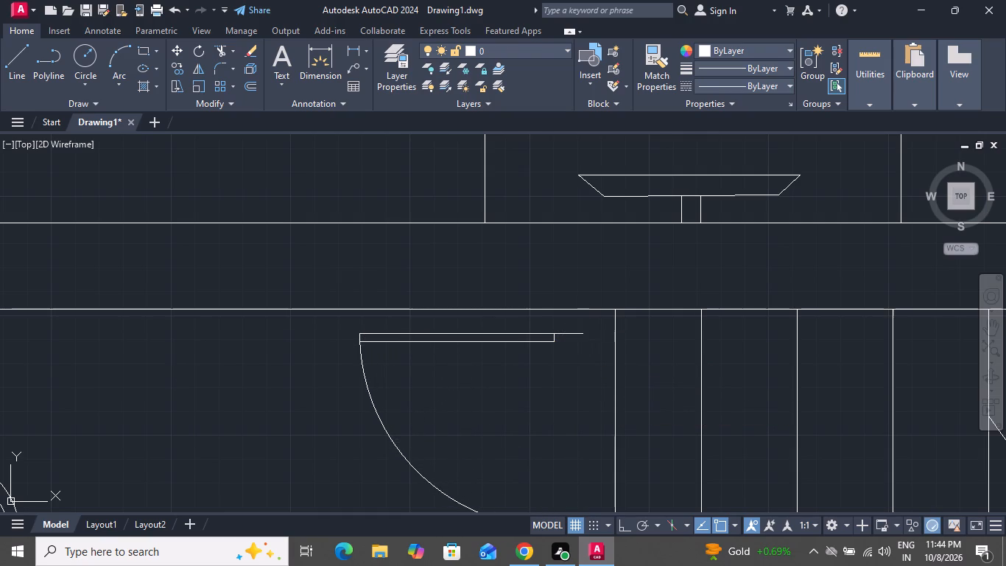
Move the reduced door about 3" east by its frame end so it meets the small staircase room's east wall.
left_click(524, 346)
left_click(178, 49)
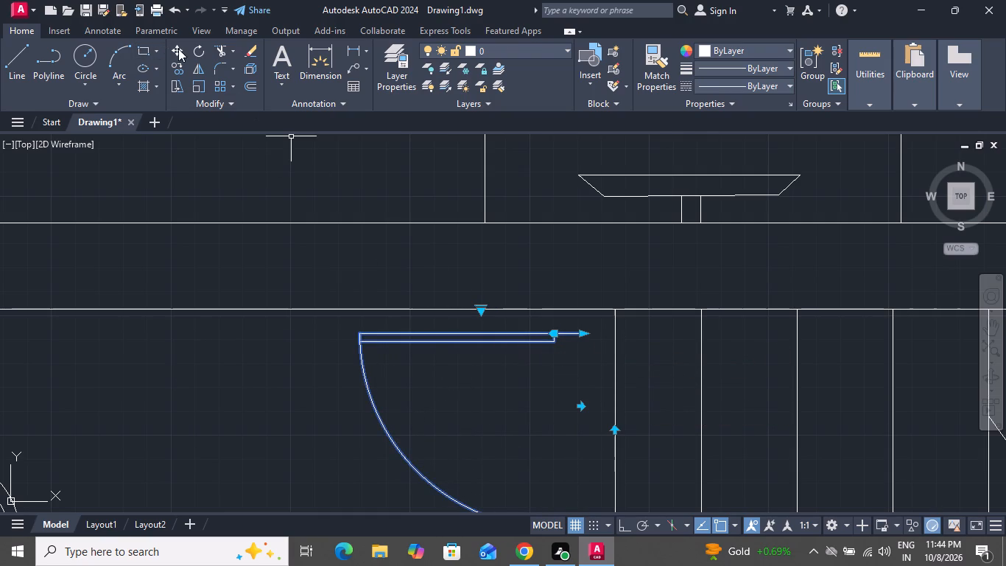
left_click(585, 333)
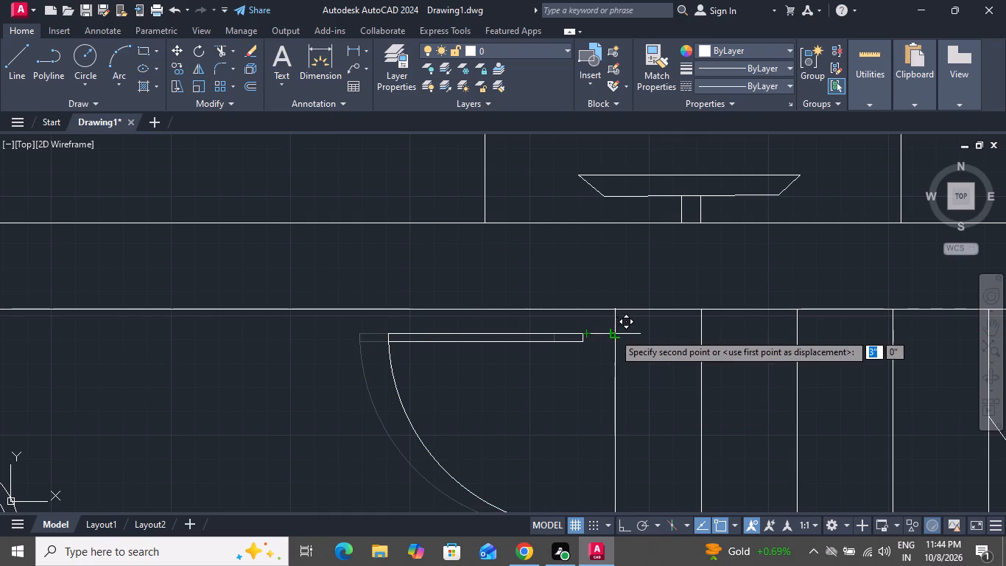
left_click(613, 333)
scroll(573, 232, "down", 2)
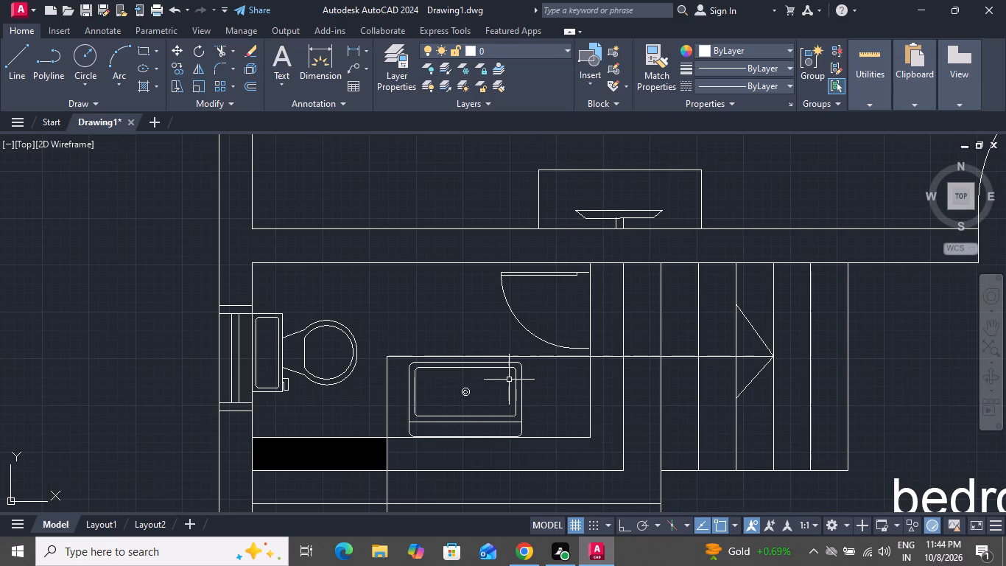
Scale the staircase-room sink about its drain down to a little over half its size.
left_click(514, 376)
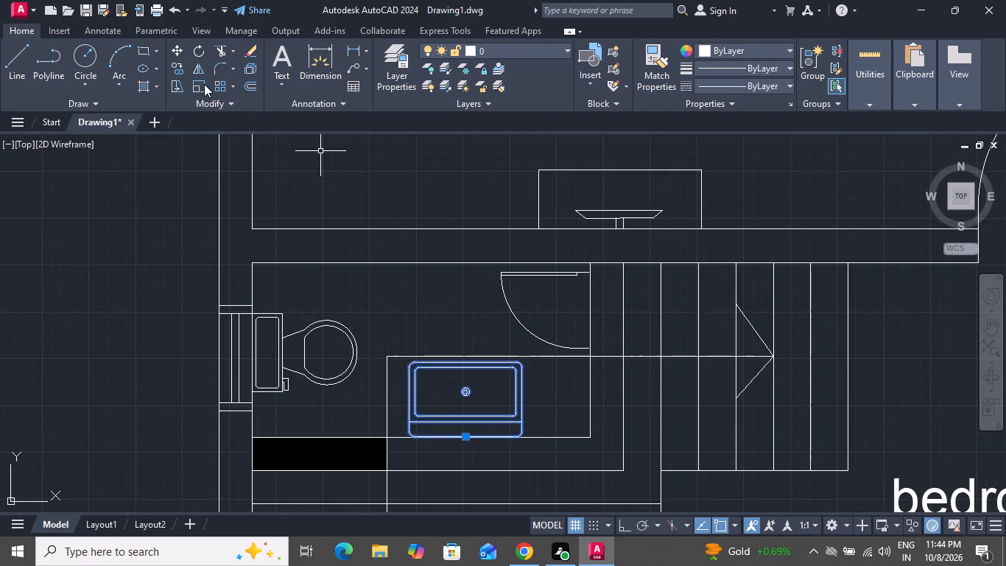
left_click(203, 82)
left_click(461, 395)
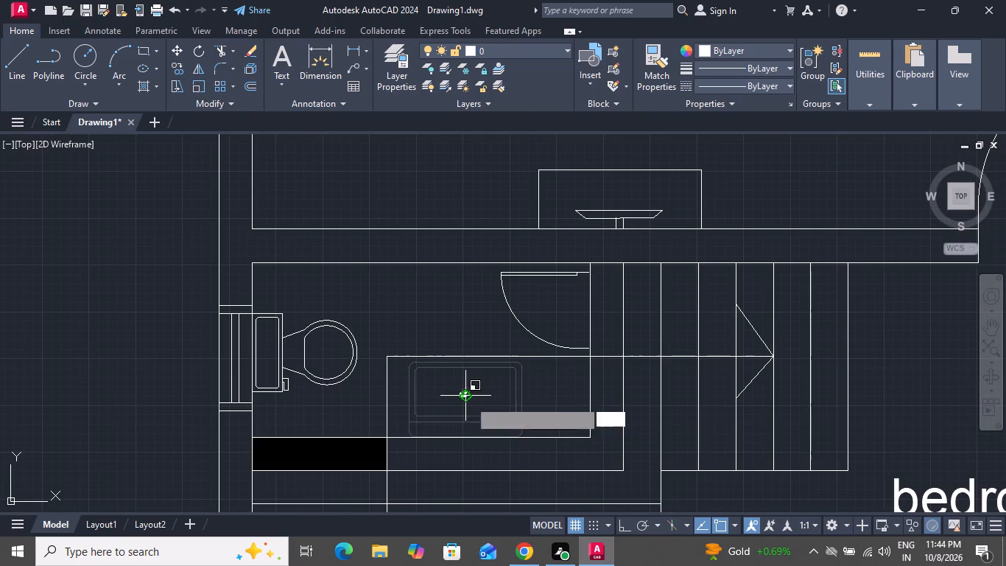
double_click(487, 416)
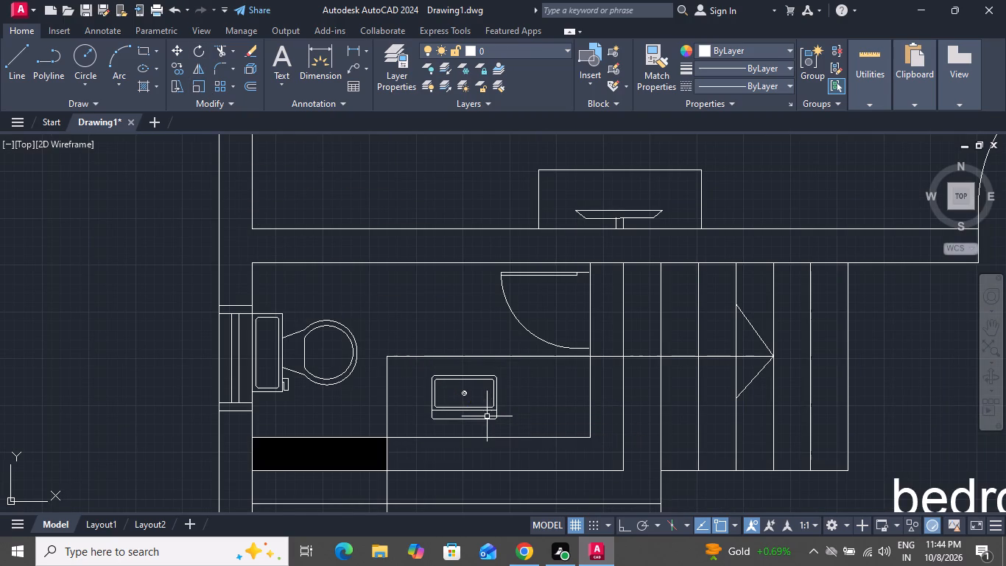
Move the reduced sink by the midpoint of its back edge onto the south wall line of the small staircase room.
left_click(479, 408)
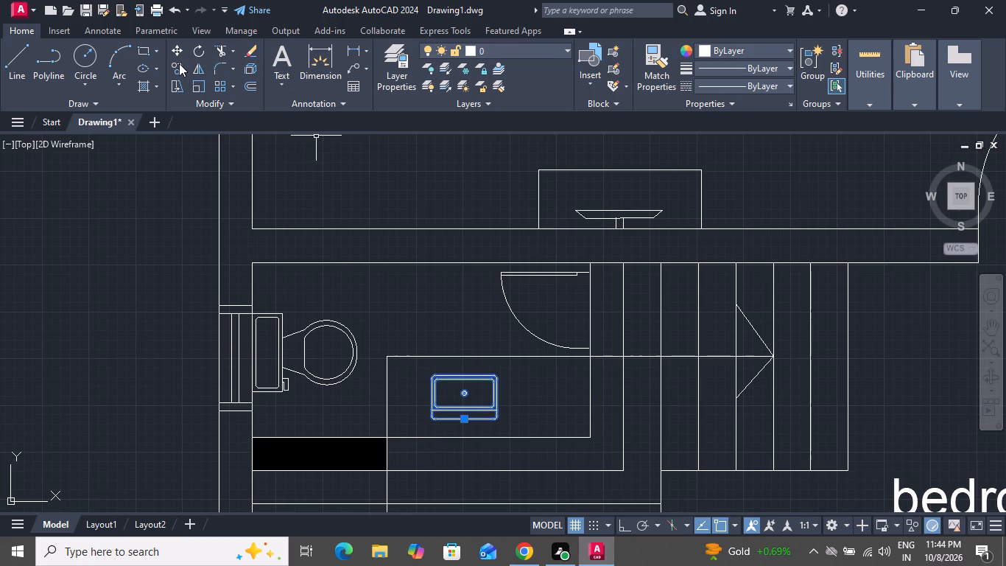
left_click(179, 47)
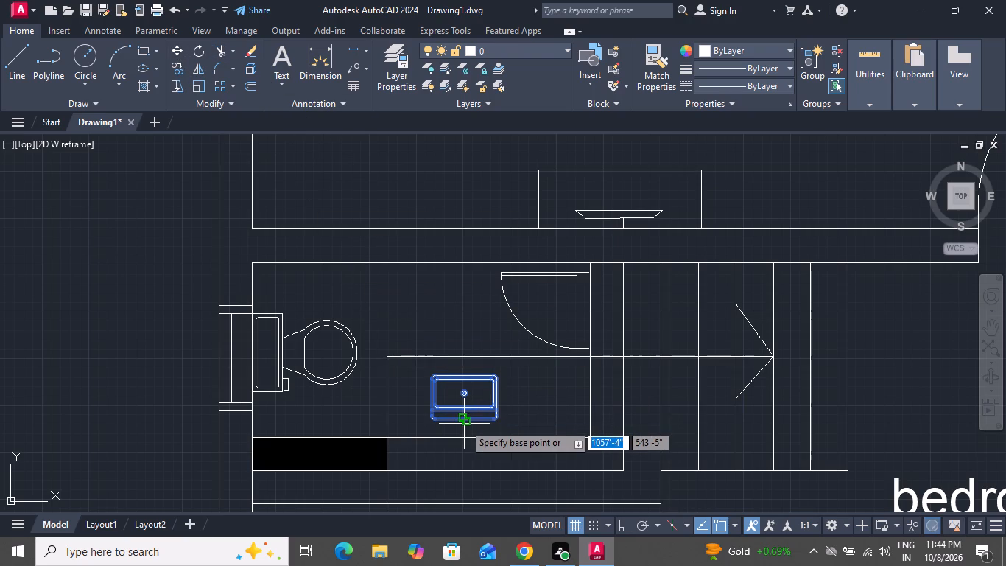
left_click(464, 424)
left_click(465, 436)
scroll(504, 382, "down", 1)
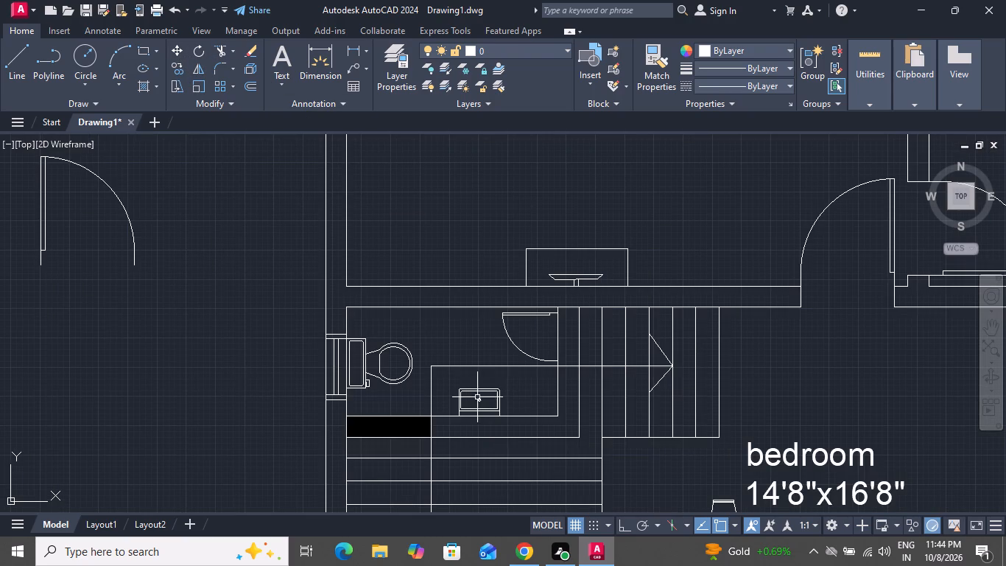
scroll(476, 397, "up", 1)
scroll(479, 397, "down", 1)
Copy the reduced sink by its back midpoint to the south walls of the two northern toilet rooms, east of their doors.
left_click(510, 390)
left_click(479, 397)
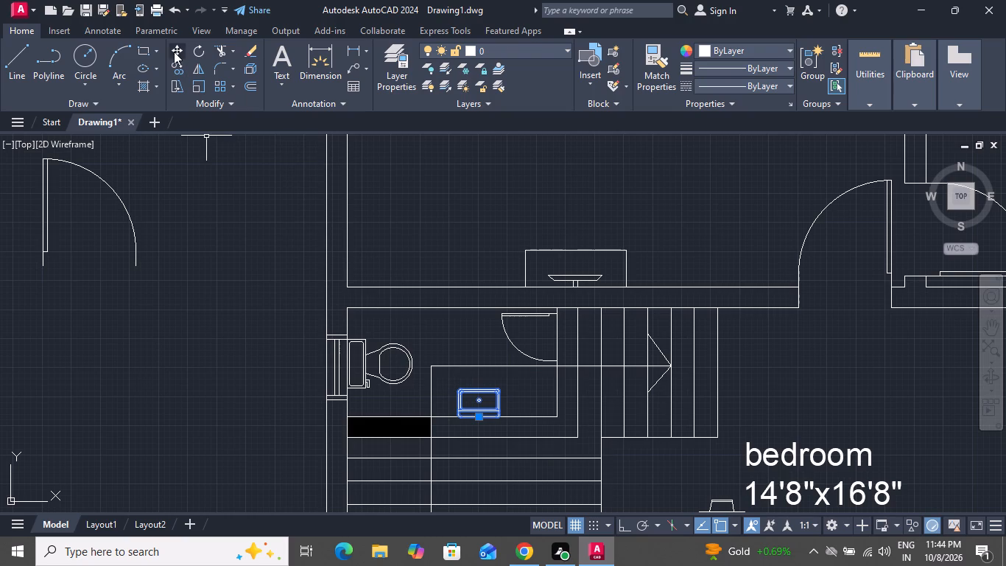
left_click(176, 61)
left_click(474, 415)
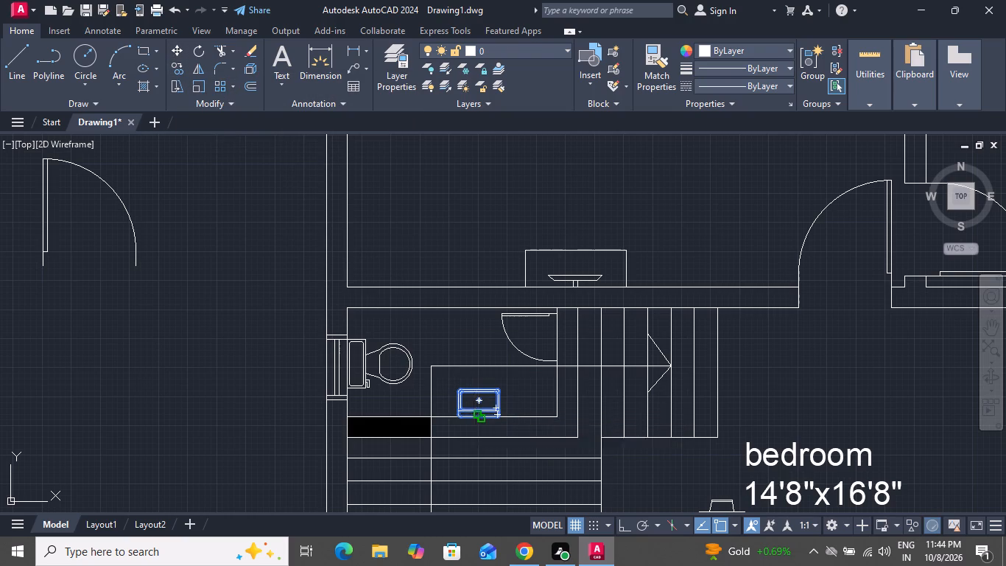
scroll(522, 333, "down", 2)
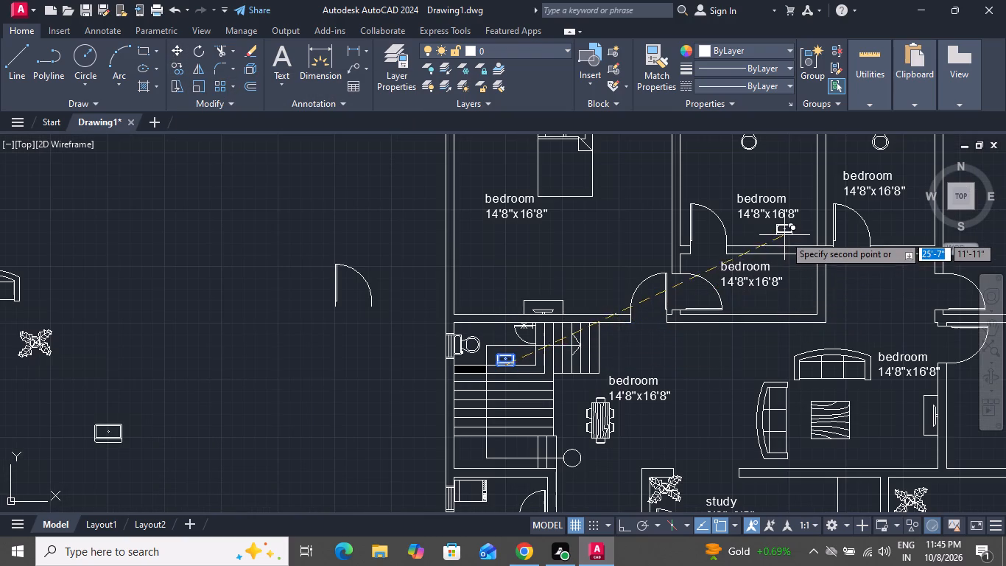
scroll(784, 235, "up", 2)
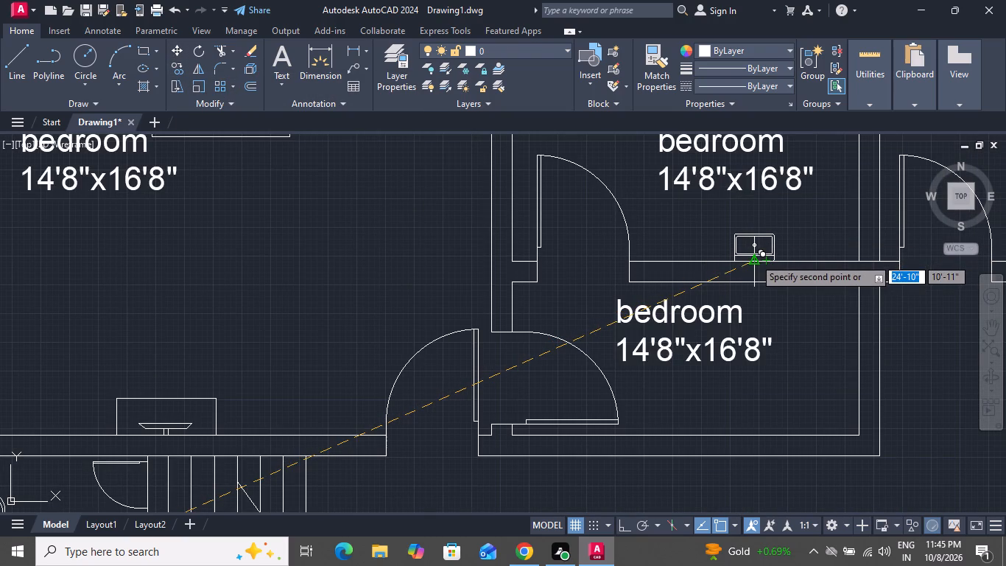
left_click(754, 258)
scroll(737, 328, "down", 2)
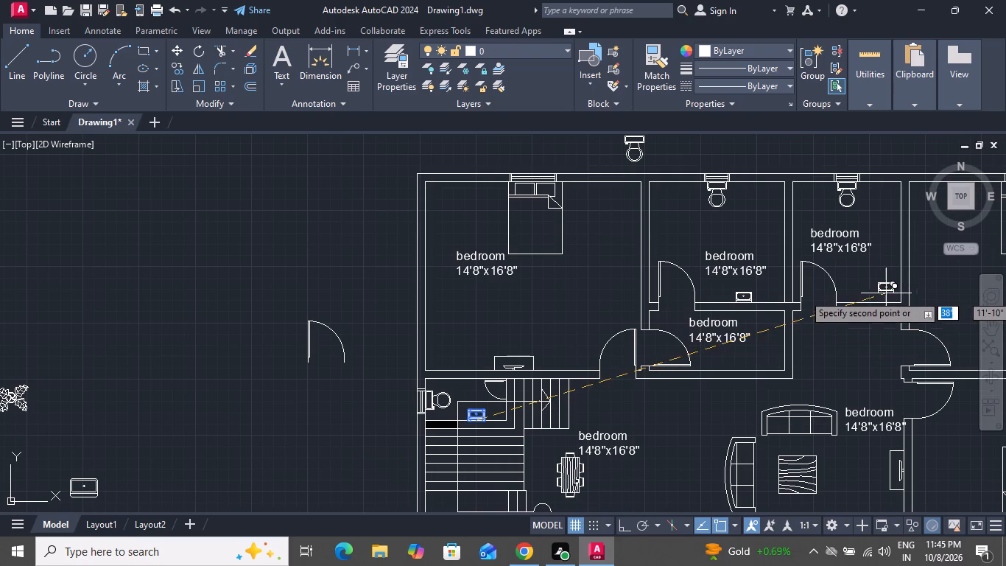
left_click(875, 301)
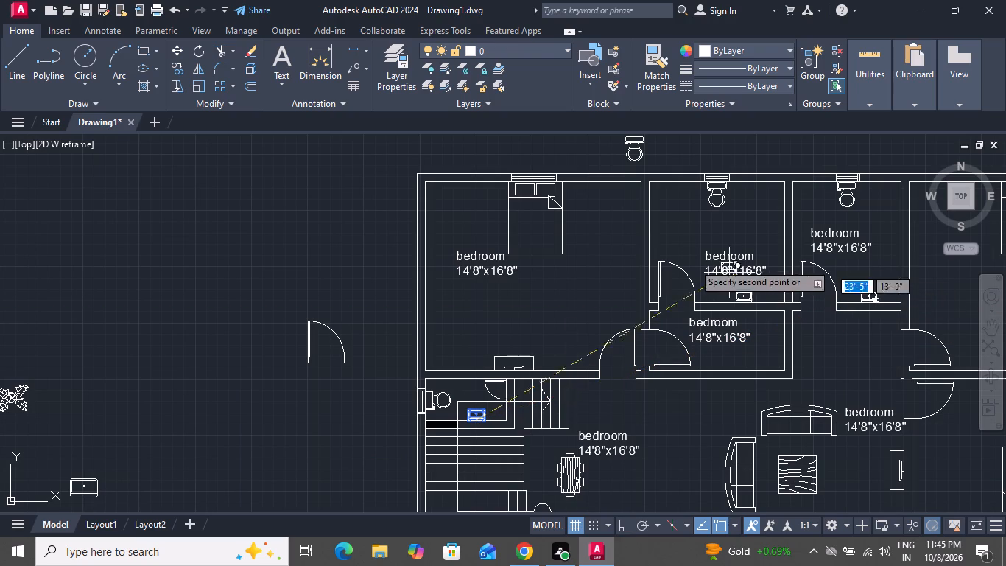
right_click(256, 240)
left_click(318, 266)
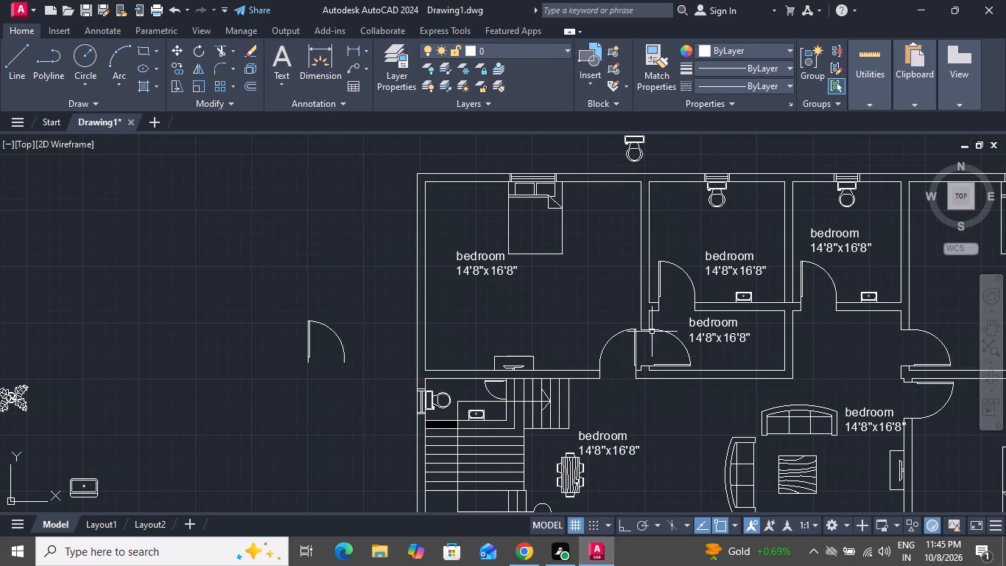
Scale the sink in the western of the two northern toilet rooms up to about 1.7 times its size about its drain.
scroll(750, 299, "up", 2)
left_click(741, 287)
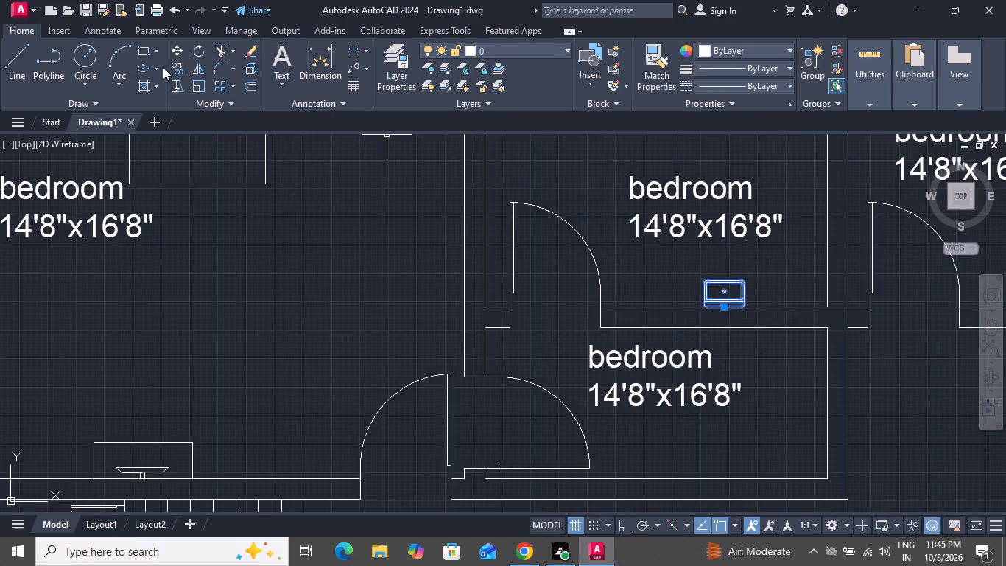
left_click(205, 86)
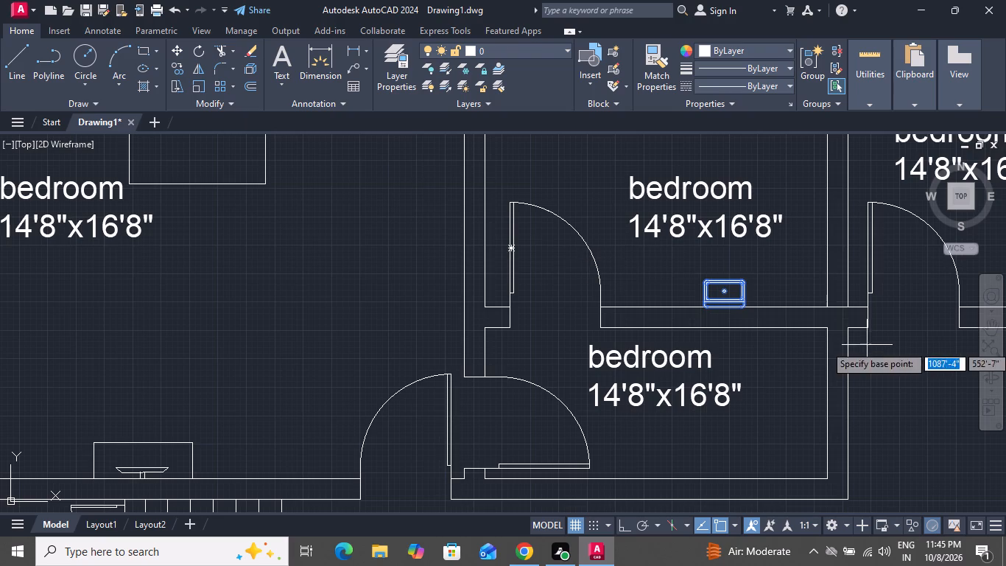
left_click(727, 290)
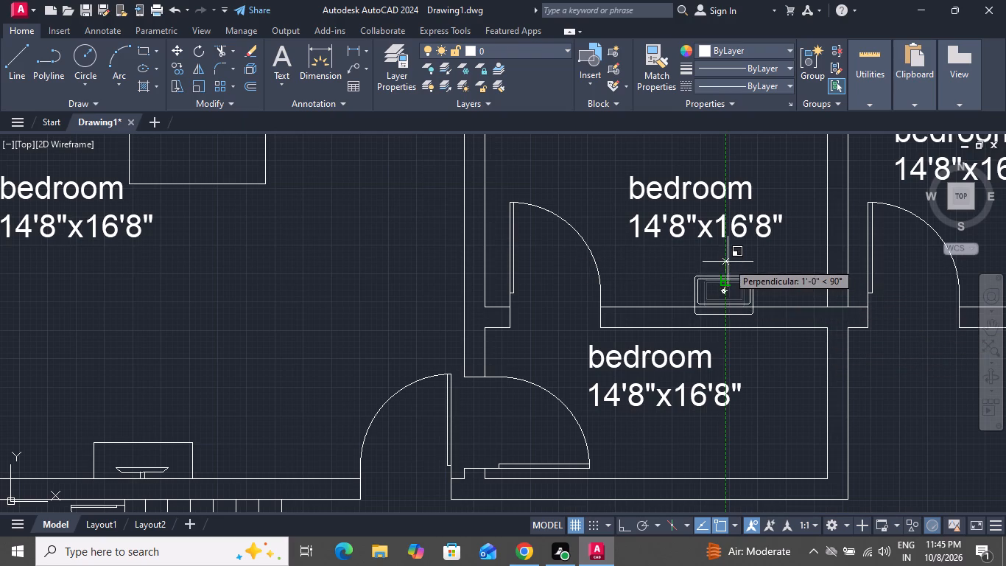
left_click(728, 256)
Move the enlarged sink in the western toilet room north so its back edge sits on the south wall line.
left_click(742, 278)
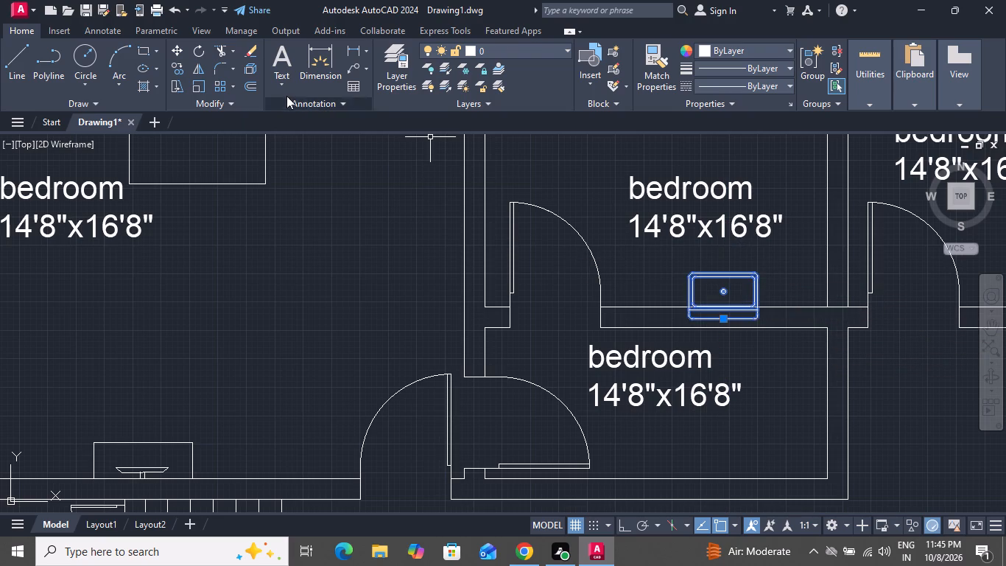
left_click_drag(174, 50, 178, 61)
left_click(175, 54)
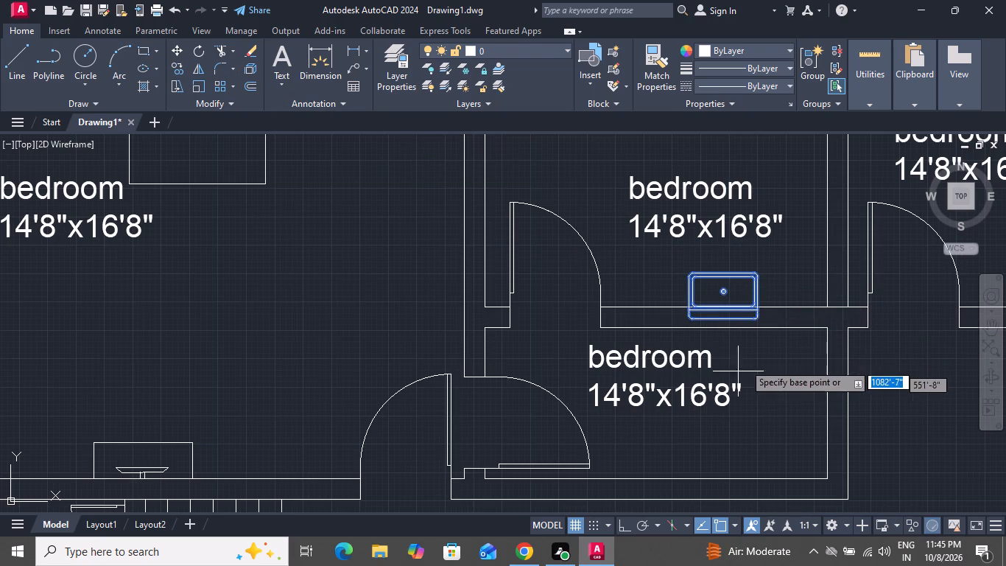
left_click(759, 319)
left_click(758, 304)
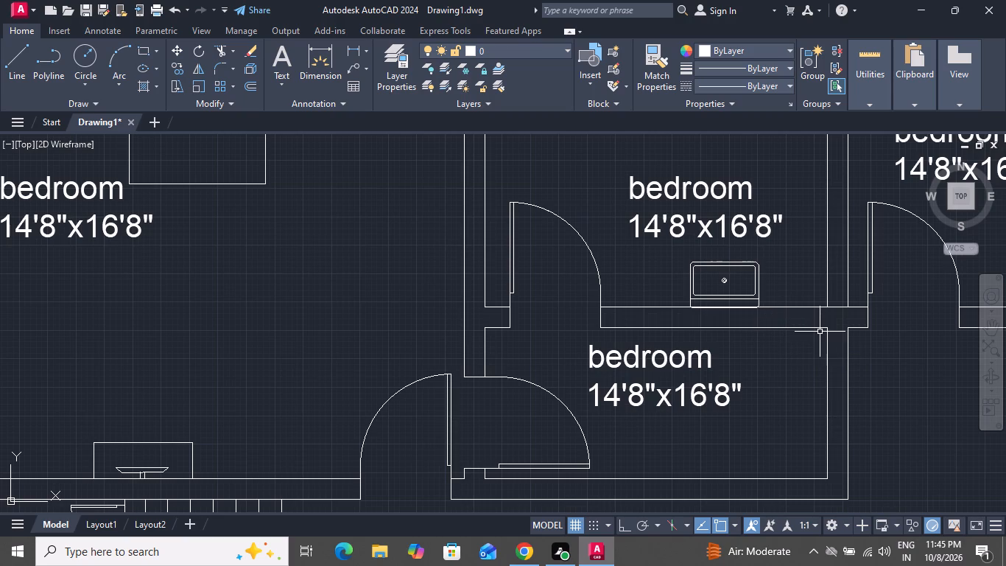
Scale the sink in the eastern of the two northern toilet rooms up to about 1.5 times its size about its drain.
scroll(813, 334, "down", 1)
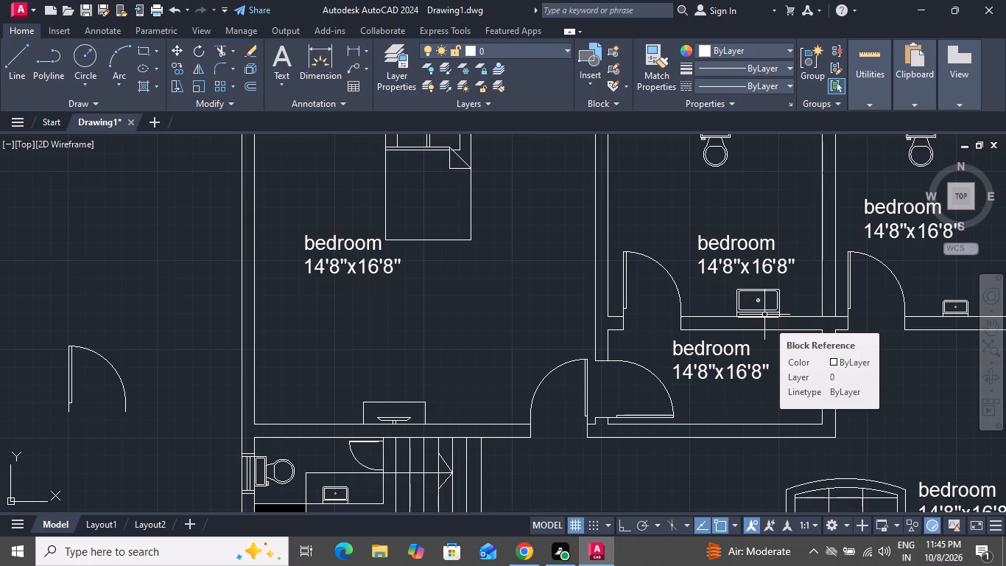
scroll(606, 238, "down", 2)
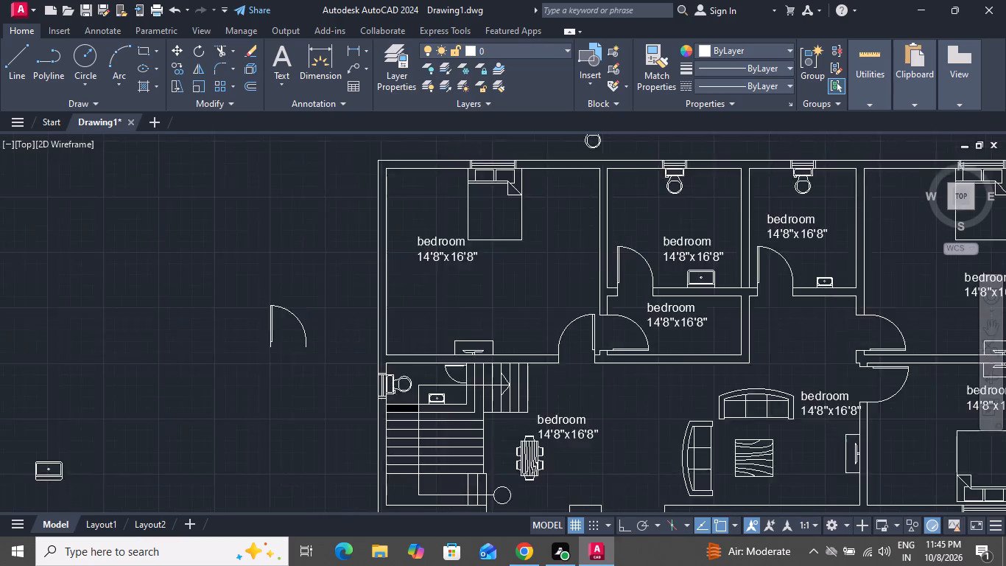
scroll(740, 264, "up", 4)
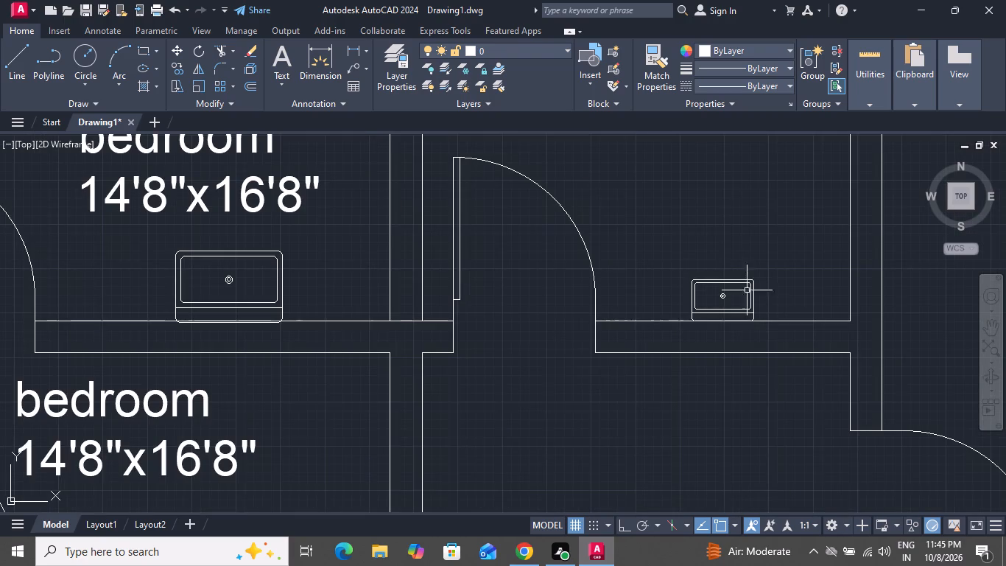
left_click(750, 284)
left_click(197, 85)
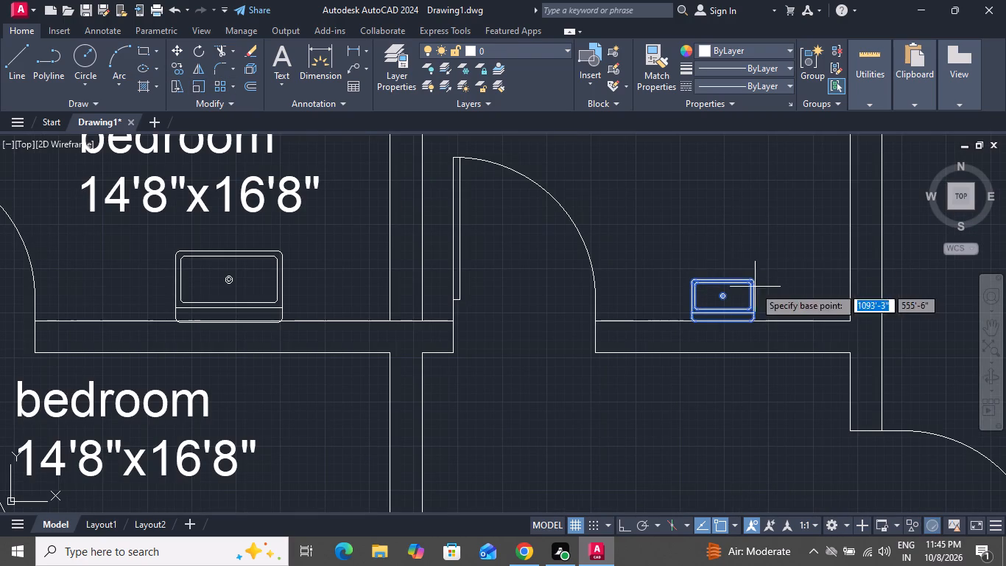
left_click(725, 295)
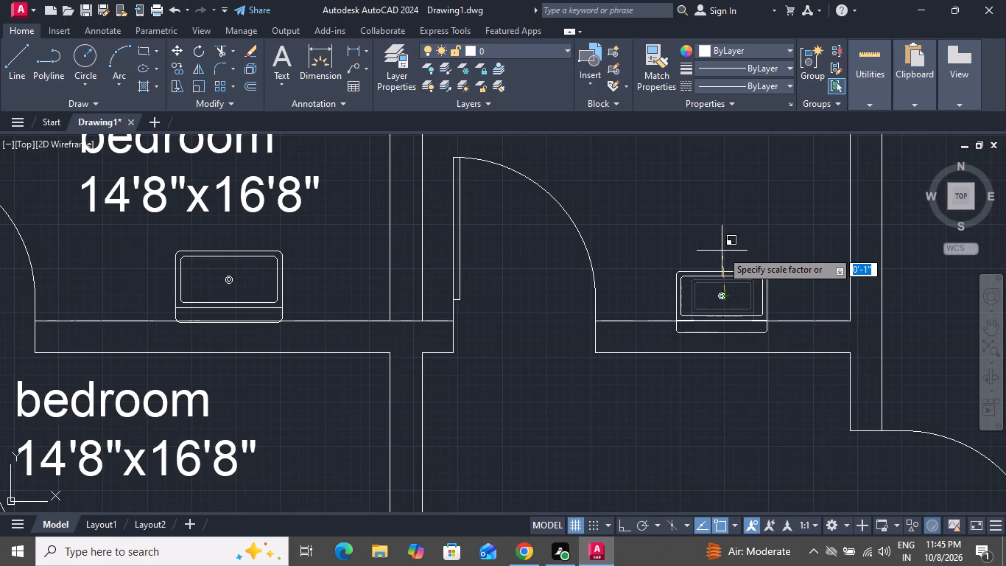
left_click(722, 251)
Move the enlarged sink in the eastern toilet room north so its back edge sits on the south wall line.
left_click(764, 279)
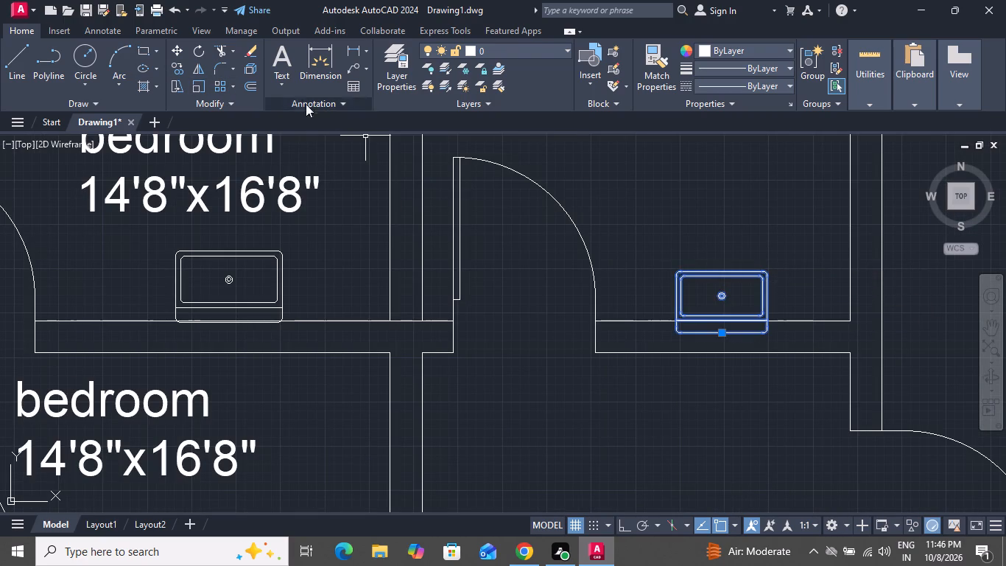
left_click(178, 46)
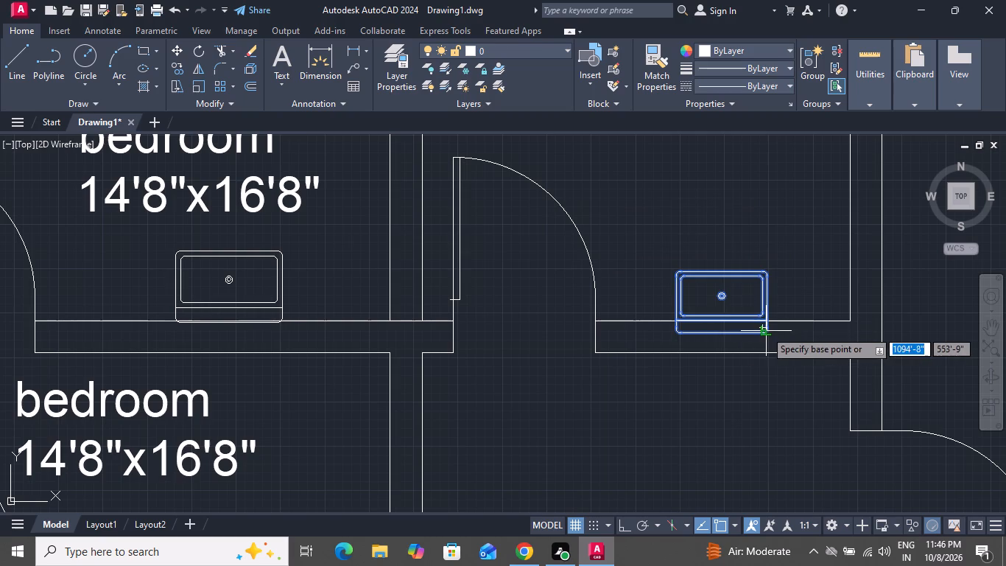
left_click(766, 329)
left_click(764, 318)
Fill the northwest bedroom's outer walls and the north wall between its window and the western toilet room's window with a black solid hatch.
scroll(680, 347, "down", 4)
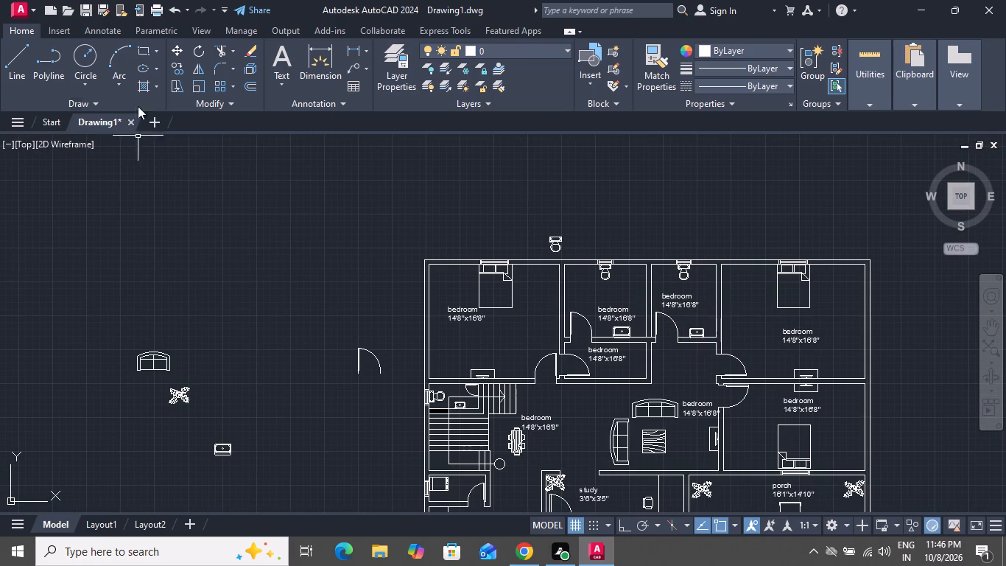
left_click(150, 85)
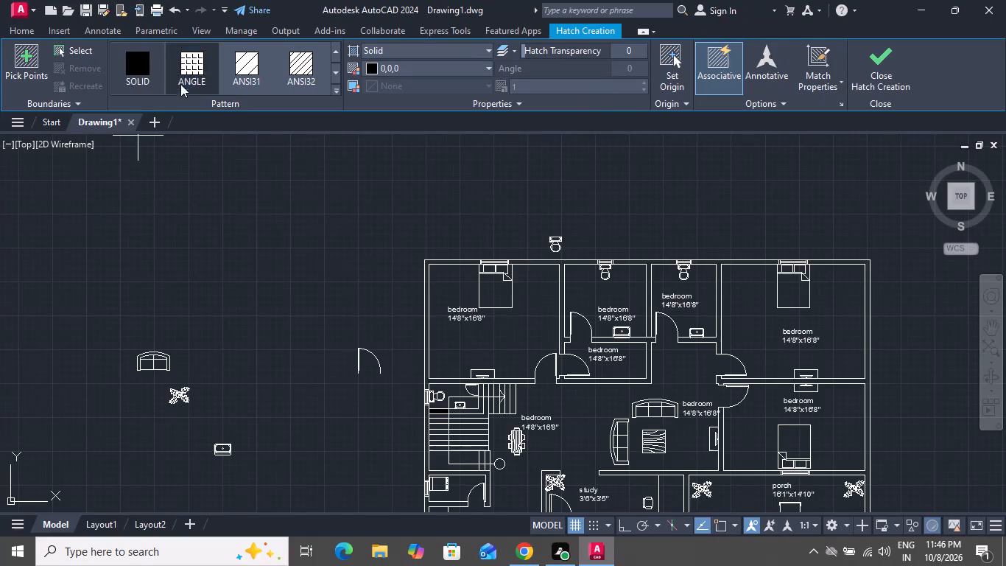
left_click(136, 63)
scroll(411, 280, "up", 3)
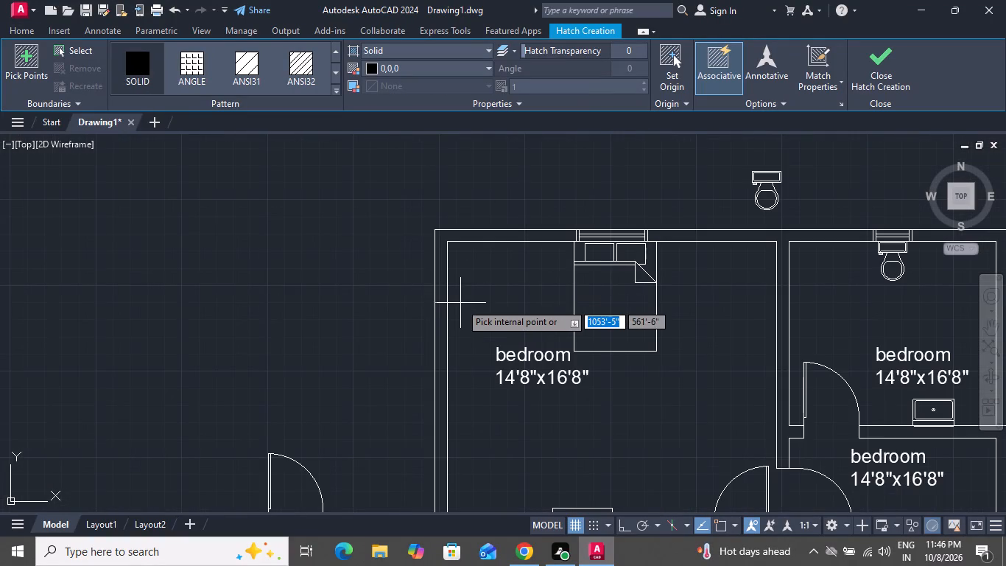
scroll(462, 301, "up", 2)
left_click(421, 307)
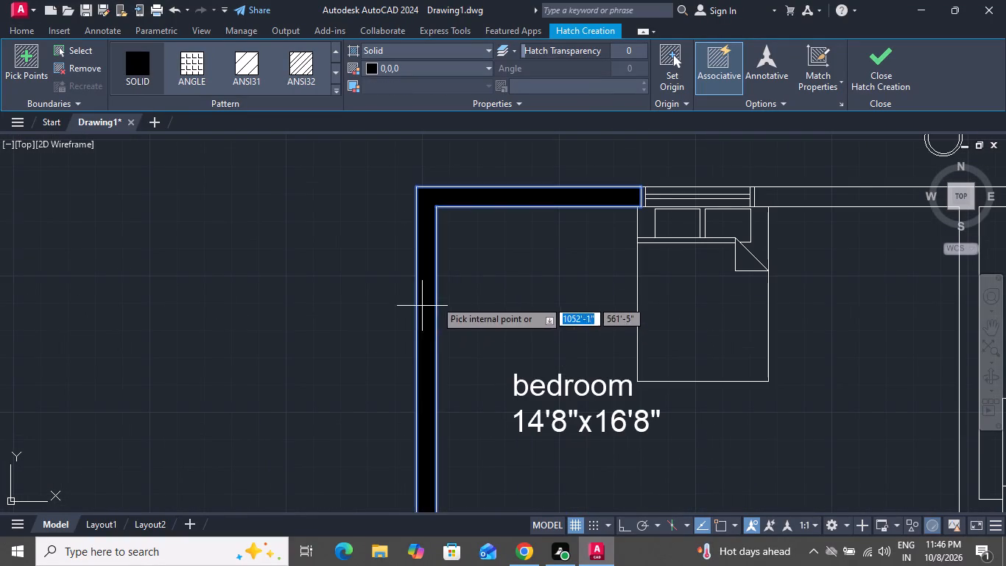
left_click(808, 193)
Extend the solid hatch to the wall between the two northern toilet rooms and the wall junction west of the northeast bedroom.
scroll(502, 291, "down", 2)
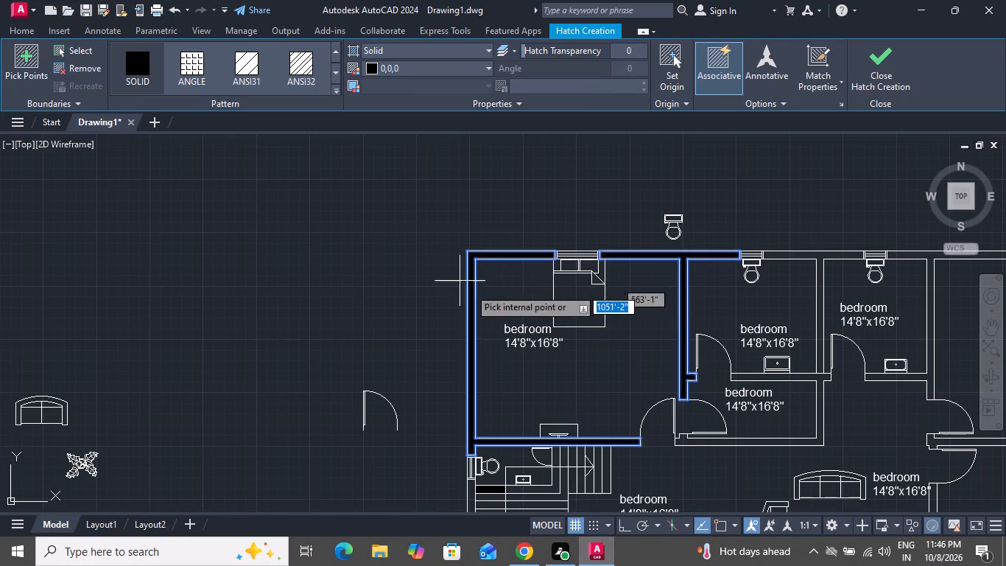
scroll(502, 257, "down", 1)
scroll(692, 292, "up", 4)
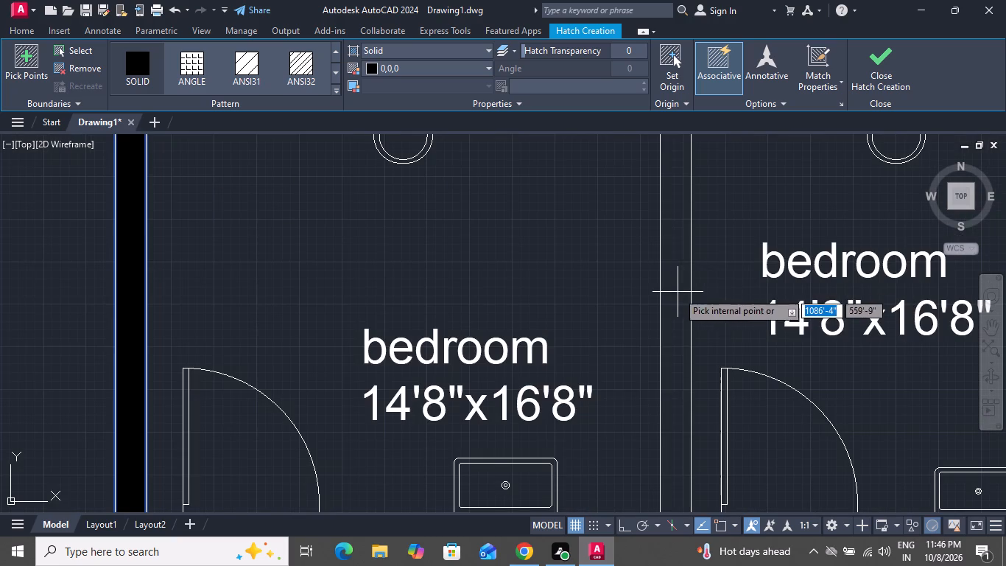
left_click(676, 293)
scroll(705, 372, "up", 1)
scroll(705, 372, "down", 3)
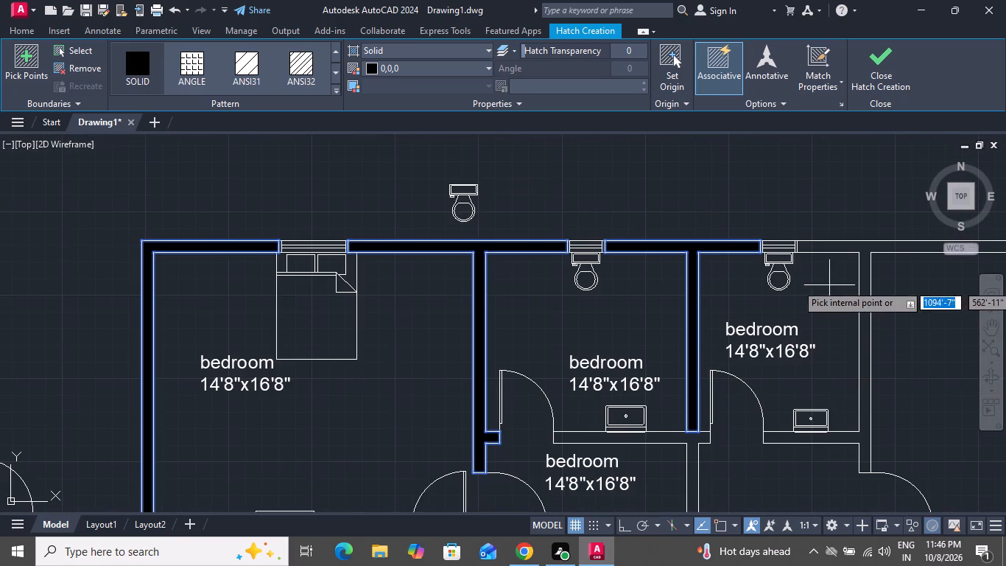
left_click(868, 251)
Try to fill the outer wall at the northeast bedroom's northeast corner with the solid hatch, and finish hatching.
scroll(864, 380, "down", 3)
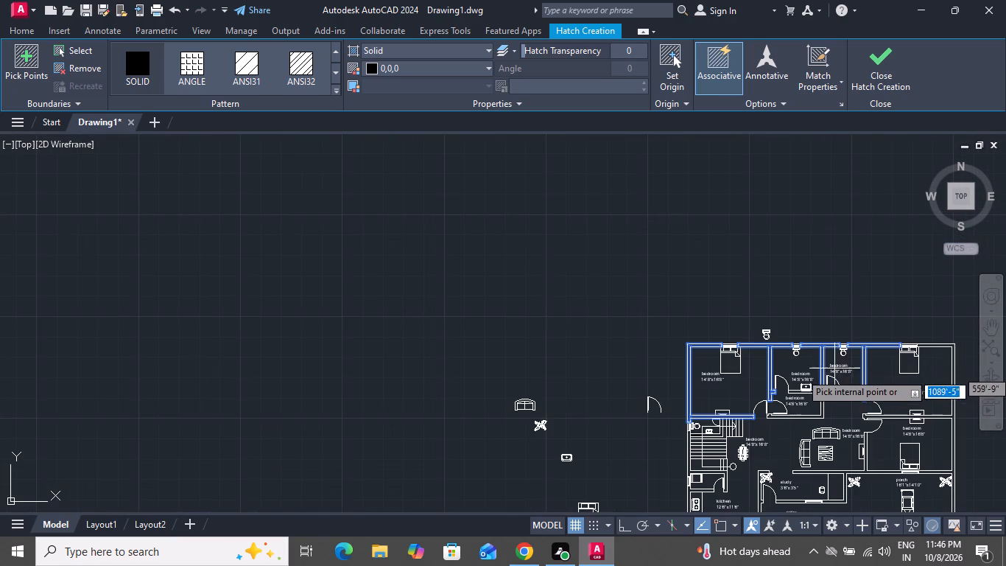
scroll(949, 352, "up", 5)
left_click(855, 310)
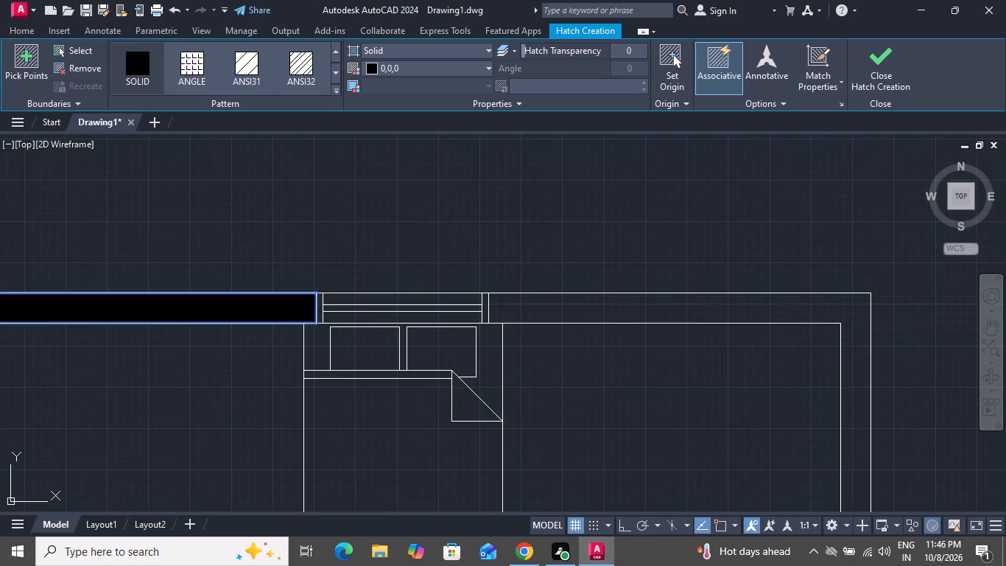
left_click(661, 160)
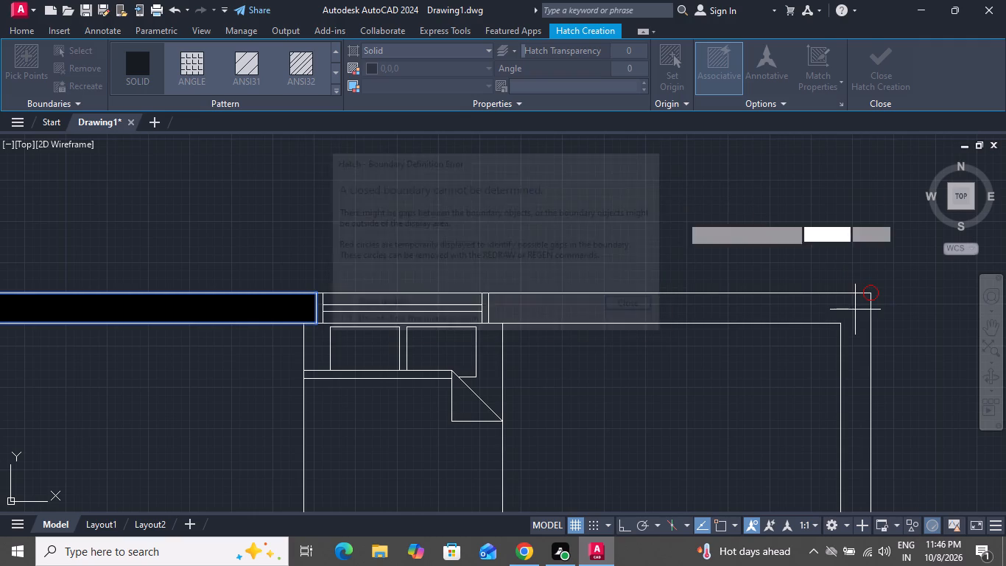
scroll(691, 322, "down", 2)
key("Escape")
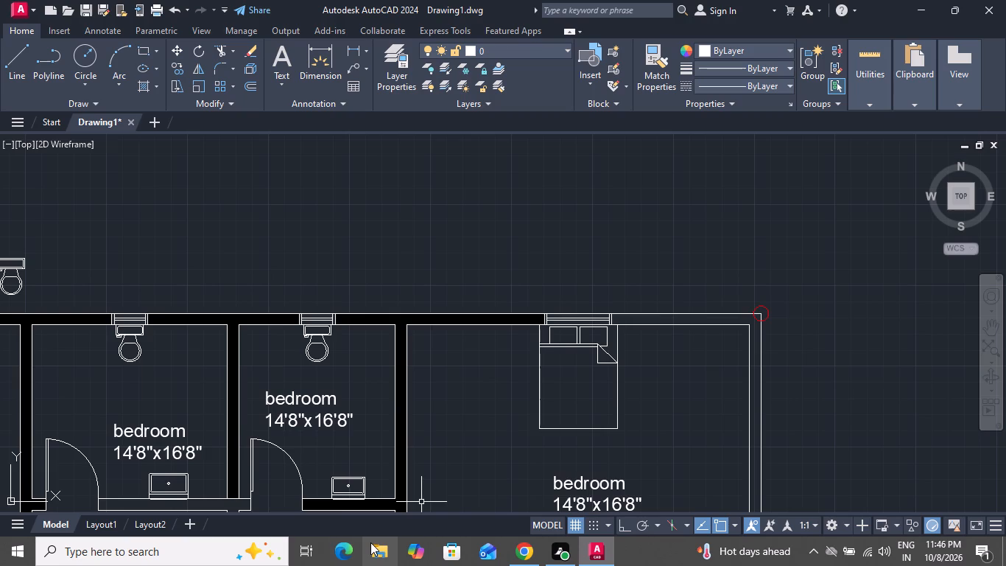
Change the room name in the western northern toilet room's label to "bath".
scroll(352, 557, "down", 1)
scroll(278, 410, "down", 1)
middle_click_drag(363, 408, 370, 336)
middle_click(370, 336)
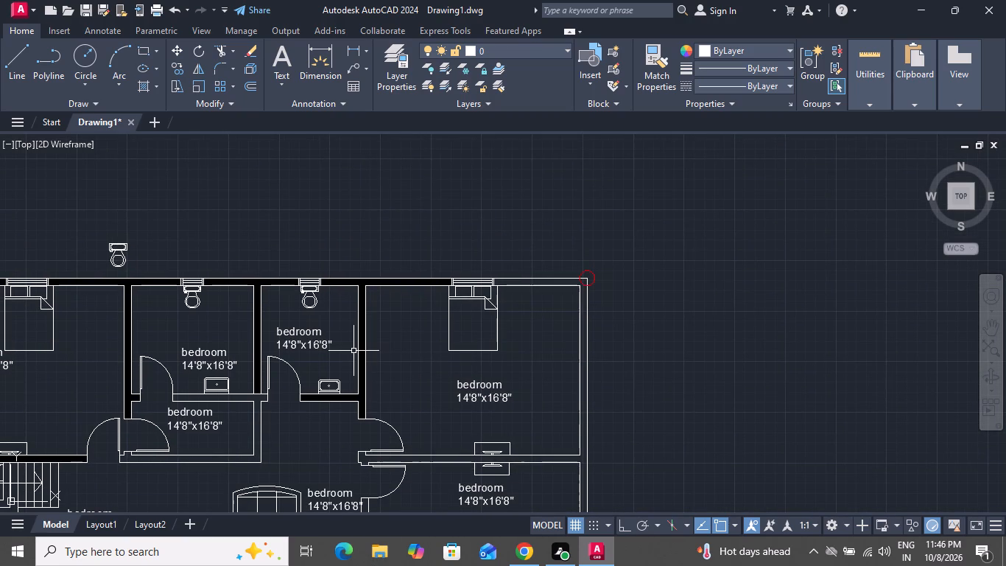
scroll(353, 351, "down", 1)
scroll(269, 362, "up", 3)
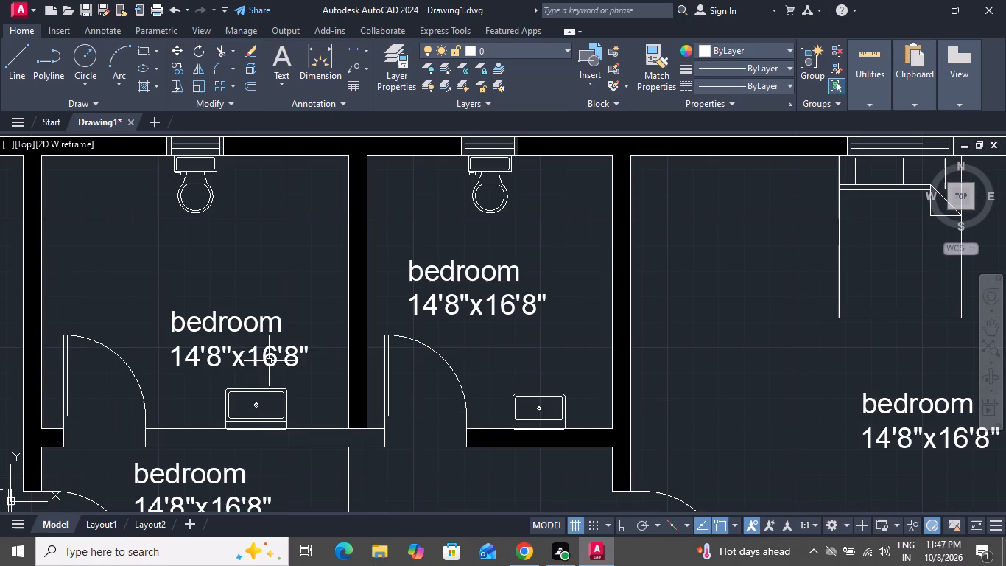
scroll(265, 347, "up", 1)
scroll(229, 345, "down", 1)
scroll(229, 345, "up", 1)
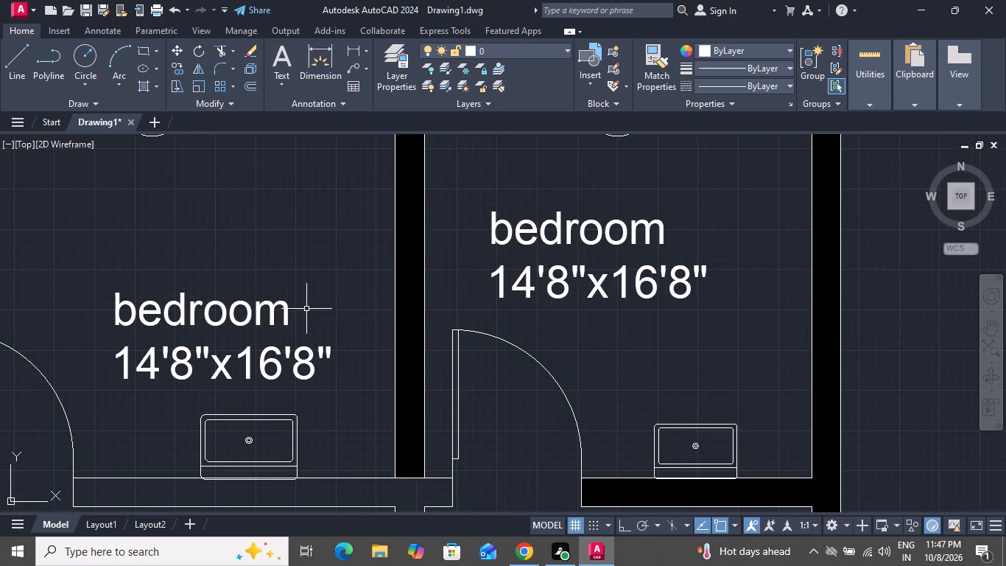
left_click(282, 310)
left_click(290, 310)
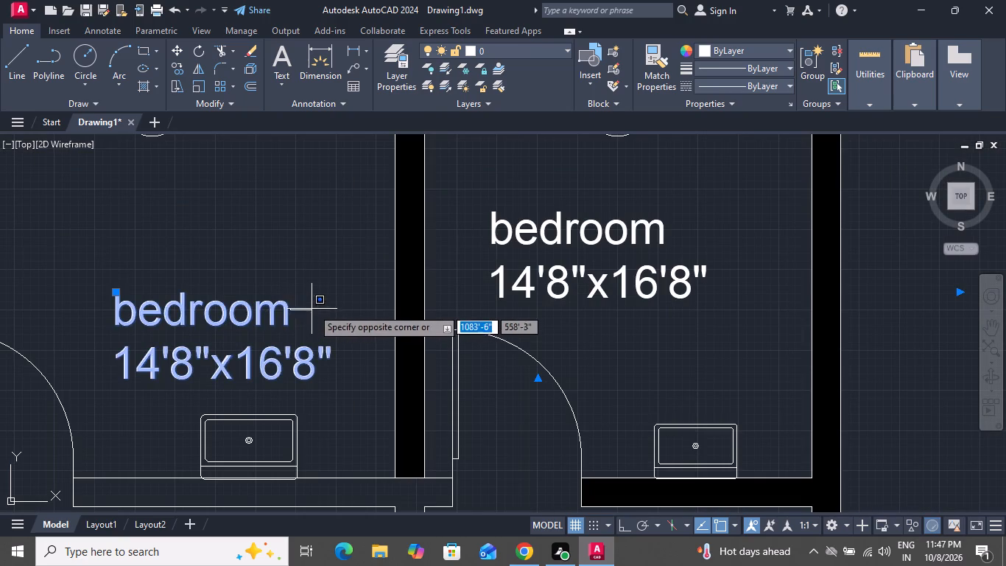
scroll(313, 307, "down", 1)
scroll(313, 309, "up", 1)
double_click(285, 312)
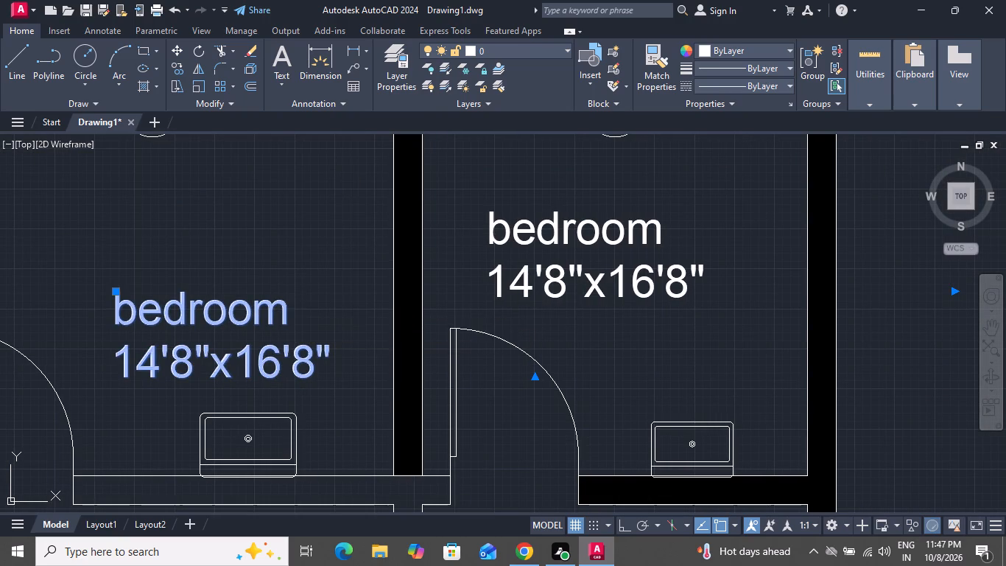
key("BackSpace")
key("BackSpace")
key("BackSpace")
key("BackSpace")
key("BackSpace")
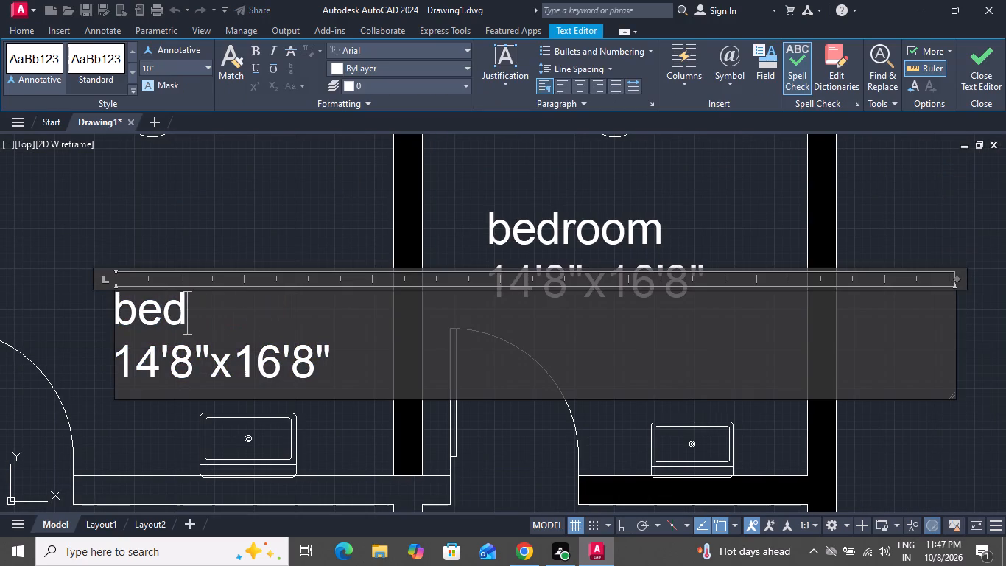
key("BackSpace")
key("BackSpace")
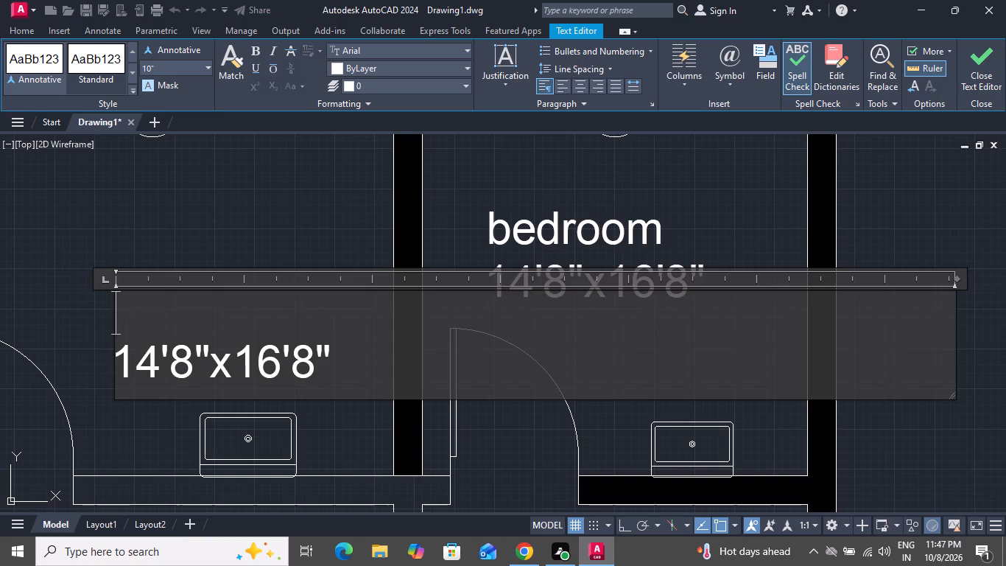
type("bath")
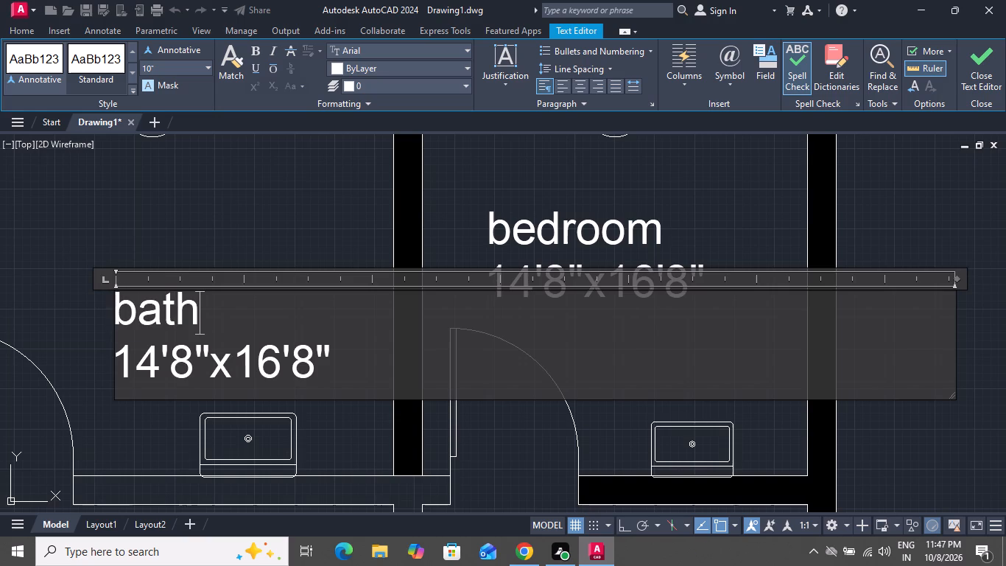
Replace the size line of the western toilet room's label with 7'8"x6'8".
left_click(335, 356)
key("BackSpace")
key("BackSpace")
key("BackSpace")
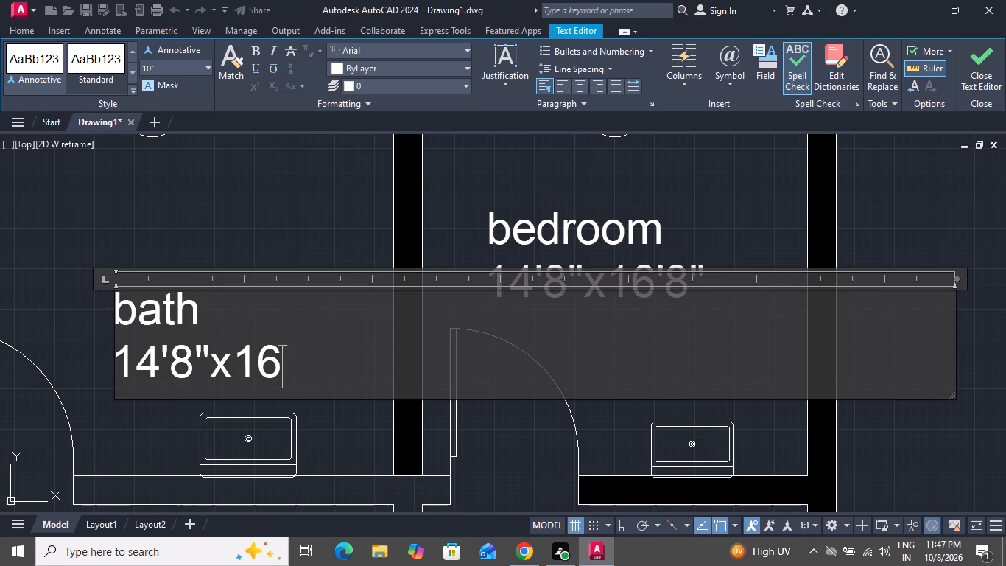
key("BackSpace")
key("BackSpace")
key("BackSpace")
key("BackSpace")
key("BackSpace")
key("BackSpace")
key("BackSpace")
key("BackSpace")
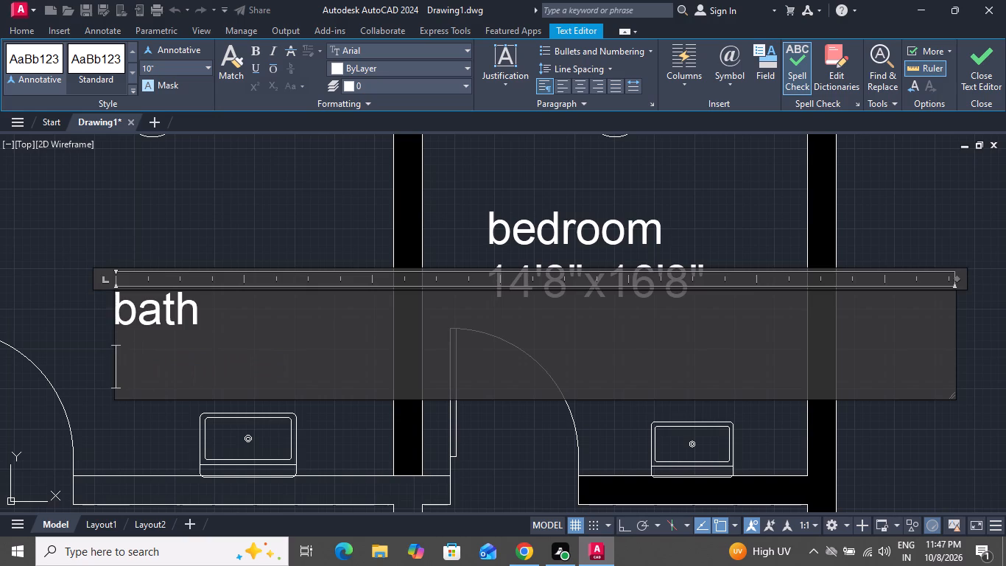
type("7'8\"")
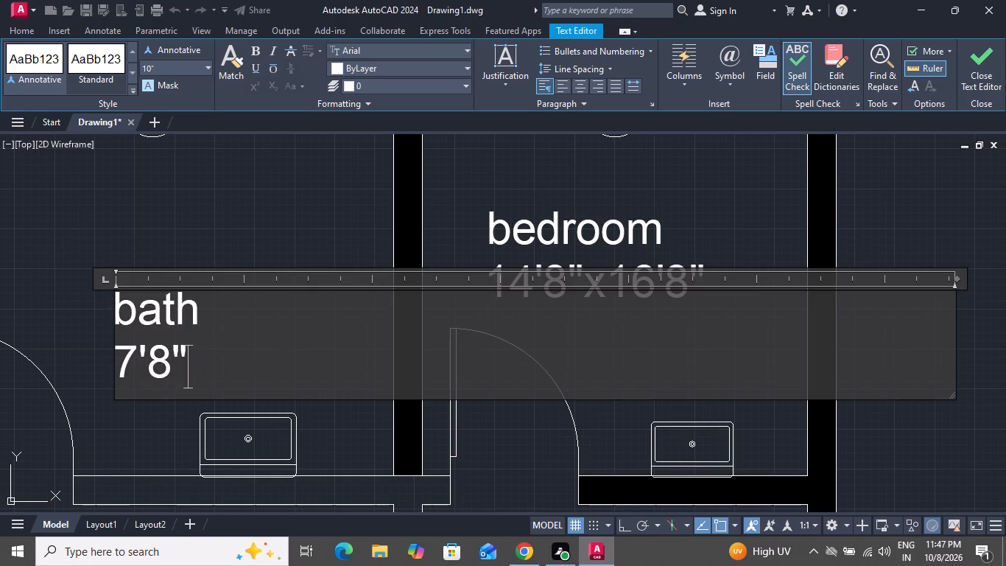
key("x")
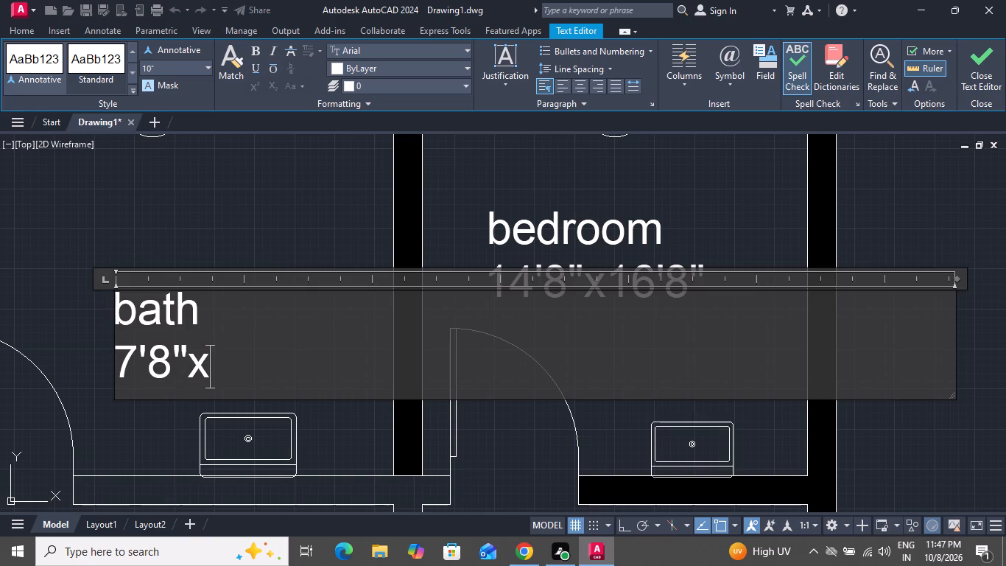
type("6'8\"")
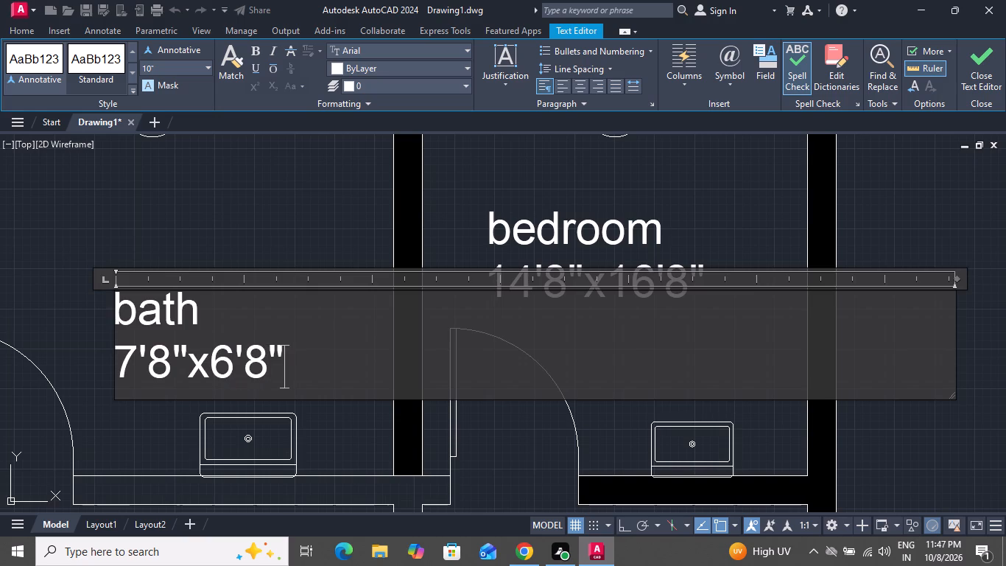
Change the room name in the eastern northern toilet room's label to "bath".
left_click(267, 241)
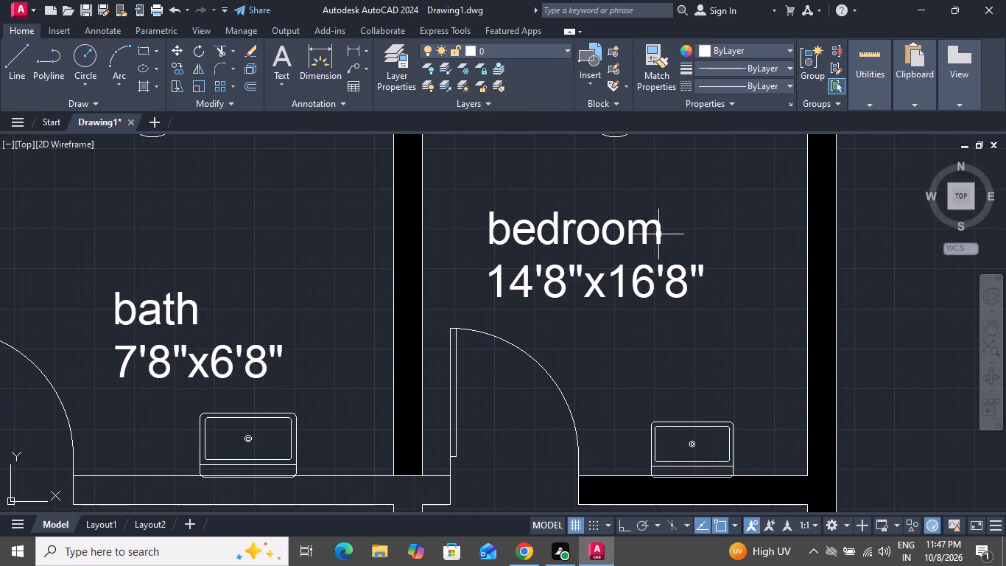
double_click(658, 234)
key("BackSpace")
key("BackSpace")
key("BackSpace")
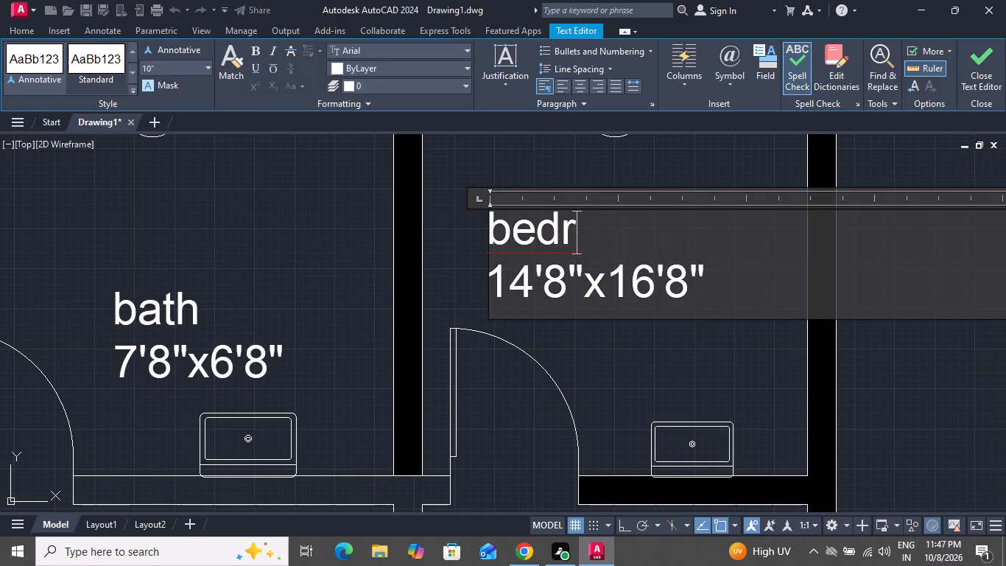
key("BackSpace")
key("BackSpace")
key("BackSpace")
key("BackSpace")
key("BackSpace")
key("BackSpace")
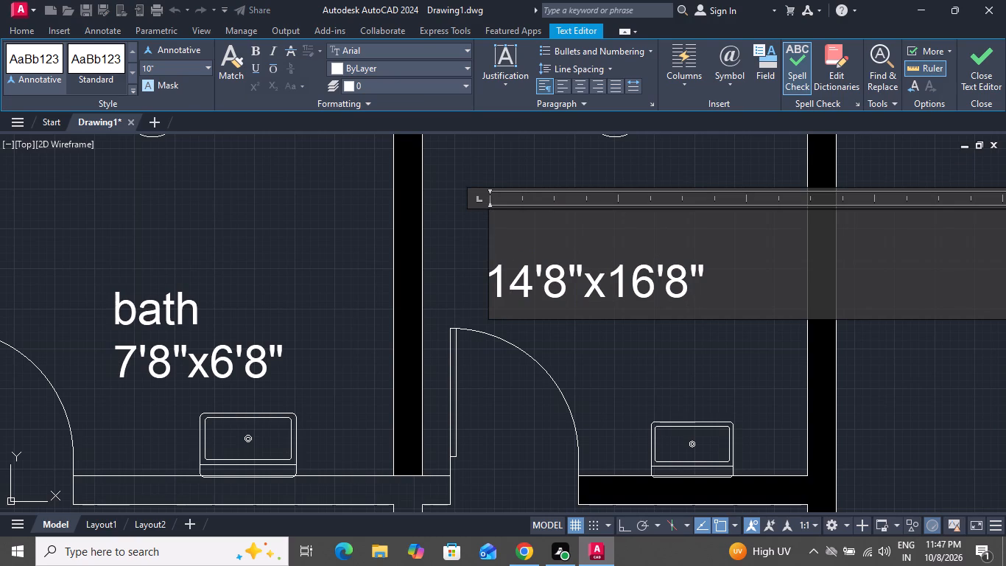
type("bath")
Replace the size line of the eastern toilet room's label with 7'8"x6'8".
left_click(711, 283)
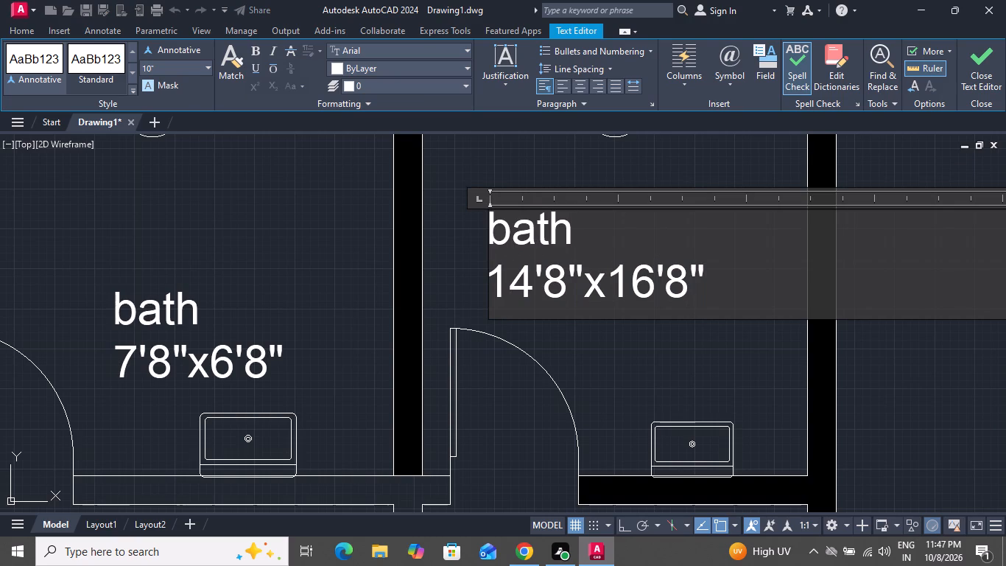
key("BackSpace")
key("BackSpace")
key("BackSpace")
key("BackSpace")
key("BackSpace")
key("BackSpace")
key("BackSpace")
key("BackSpace")
key("BackSpace")
key("BackSpace")
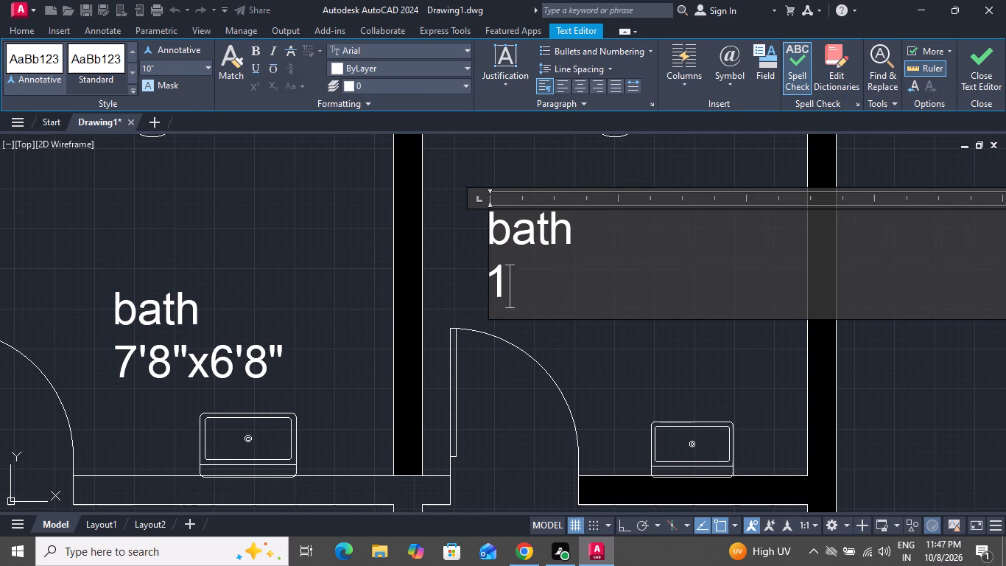
key("BackSpace")
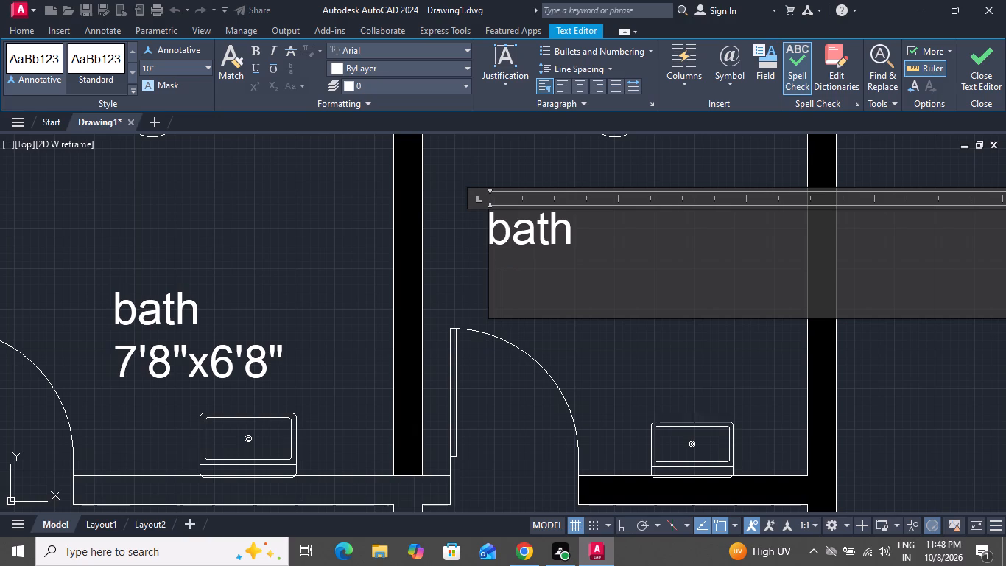
type("7'8\"x")
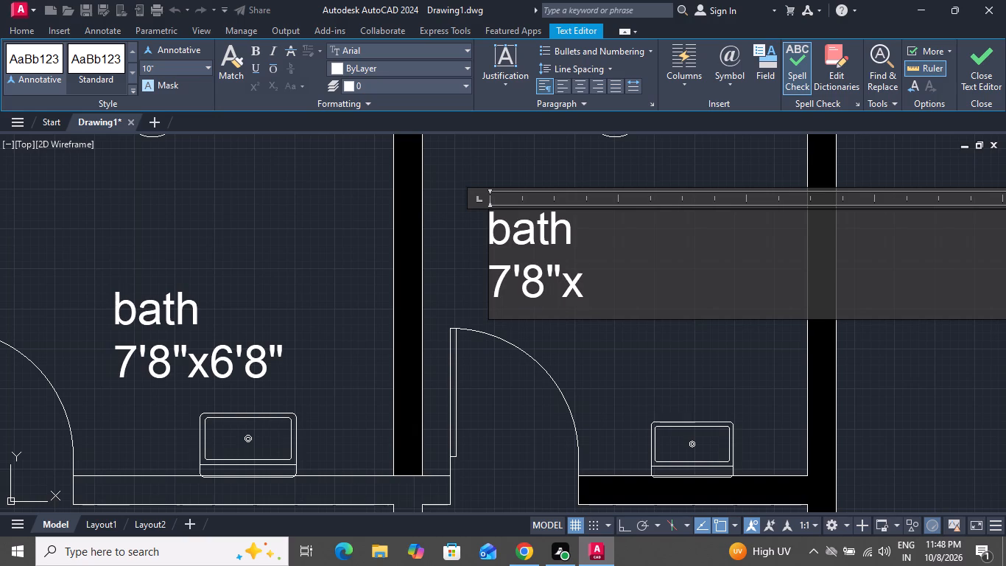
key("6")
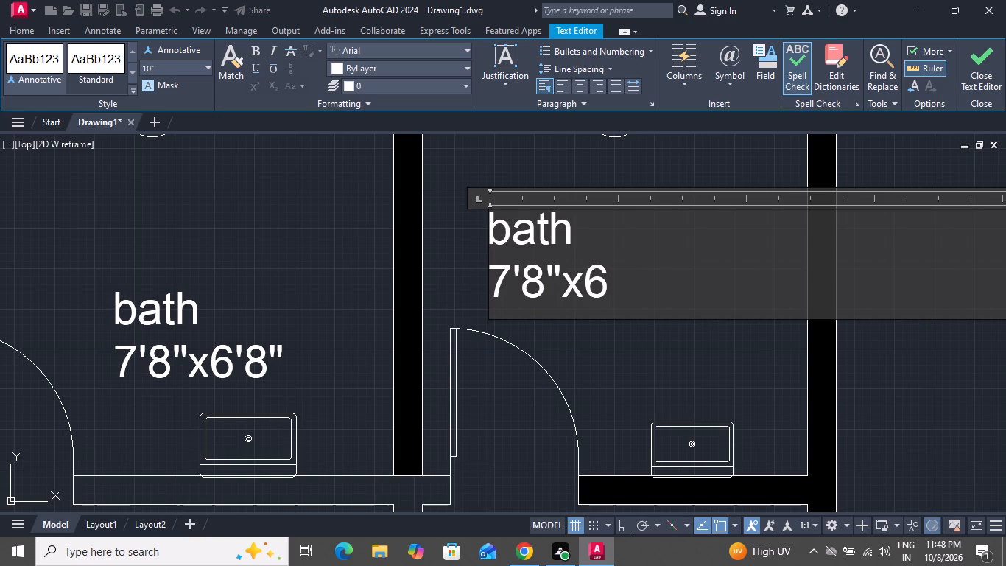
key("apostrophe")
key("8")
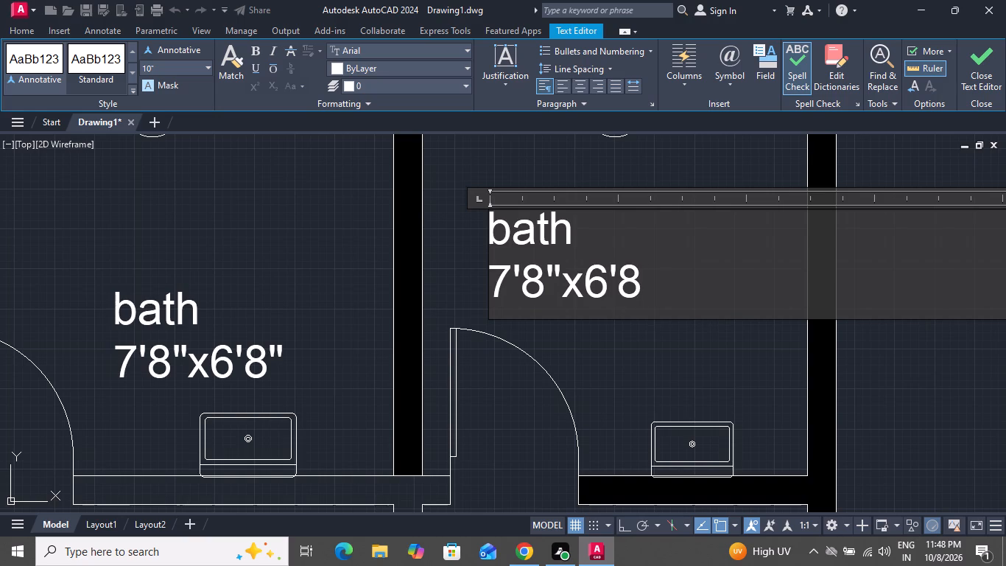
key("shift+quotedbl")
left_click(785, 352)
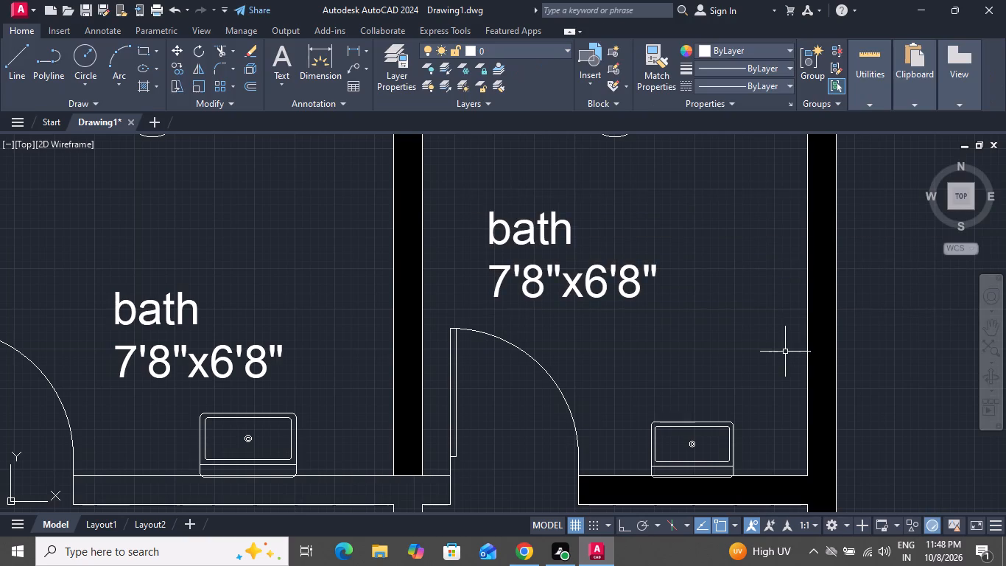
Change the room name in the label of the small room south of the western bath to "dressing".
scroll(749, 363, "down", 3)
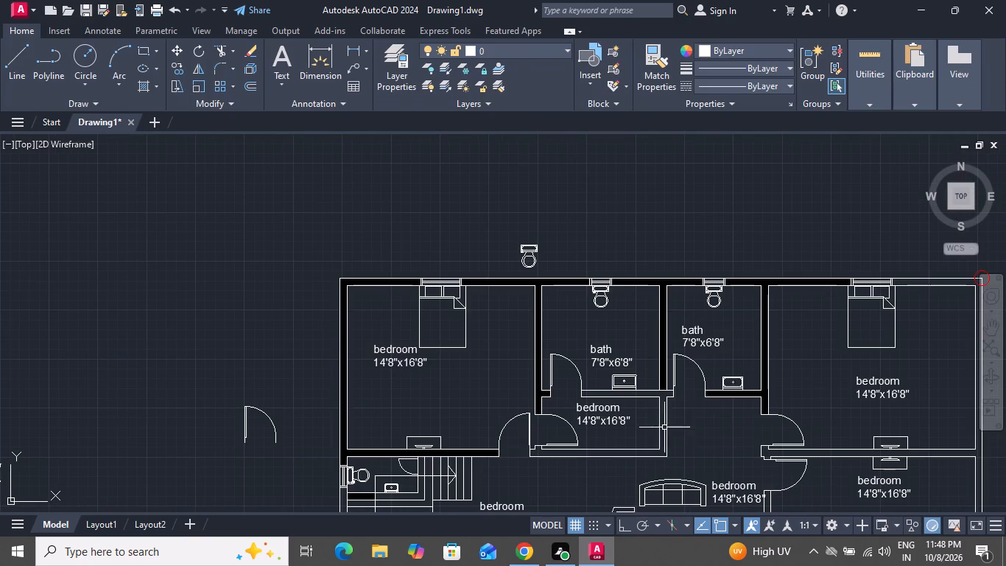
scroll(616, 425, "up", 2)
double_click(617, 390)
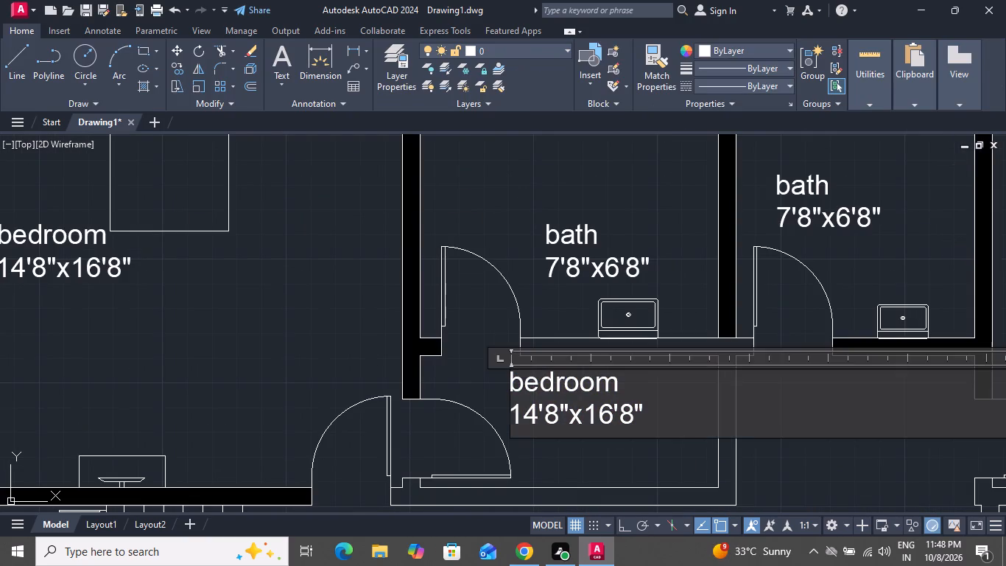
key("BackSpace")
key("BackSpace")
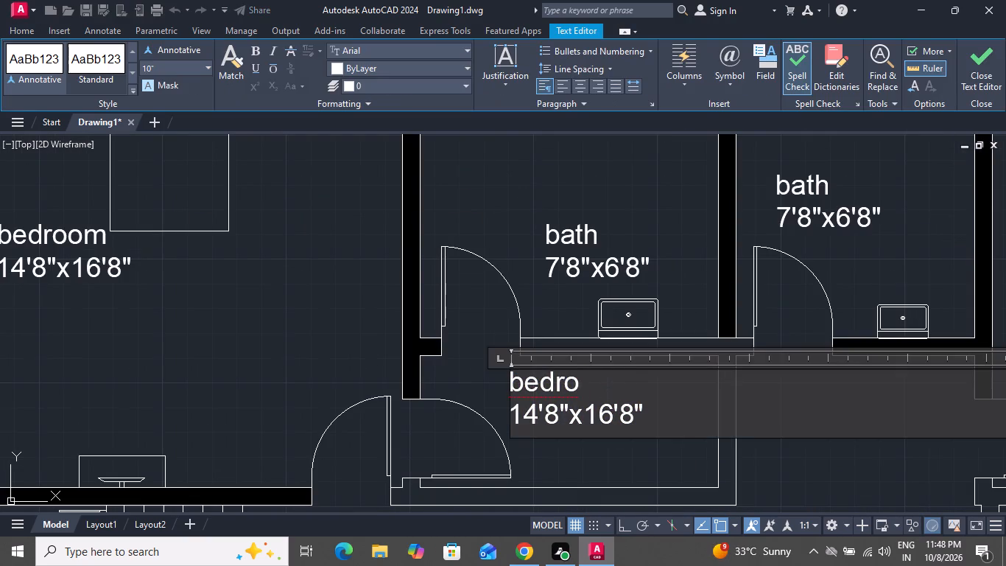
key("BackSpace")
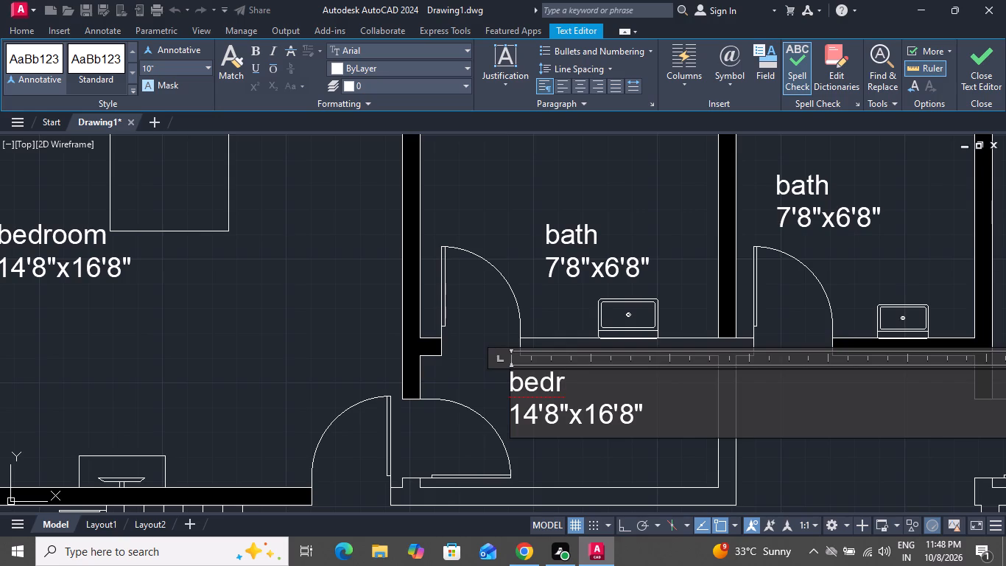
key("BackSpace")
key("BackSpace")
key("BackSpace")
key("BackSpace")
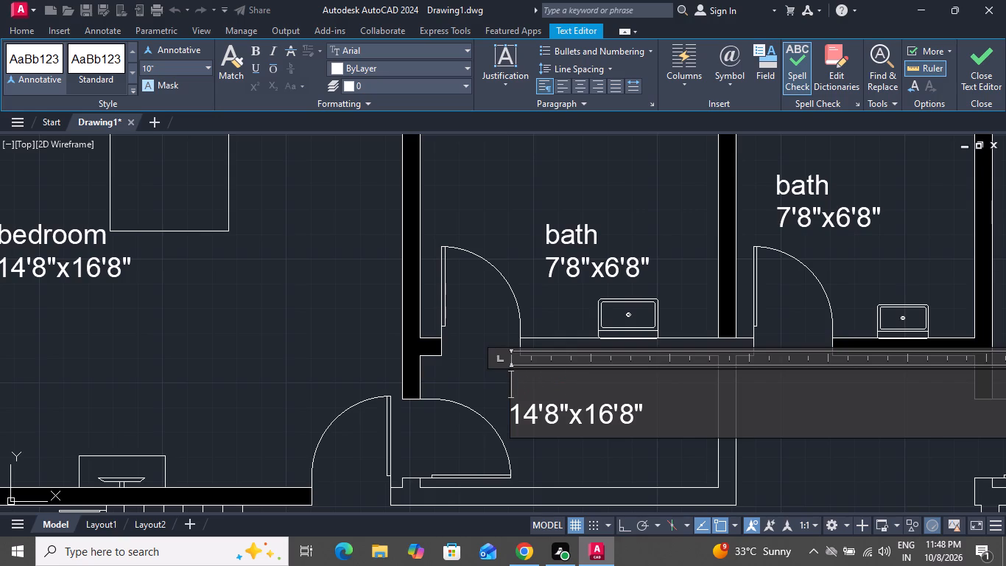
type("dres")
type("sing")
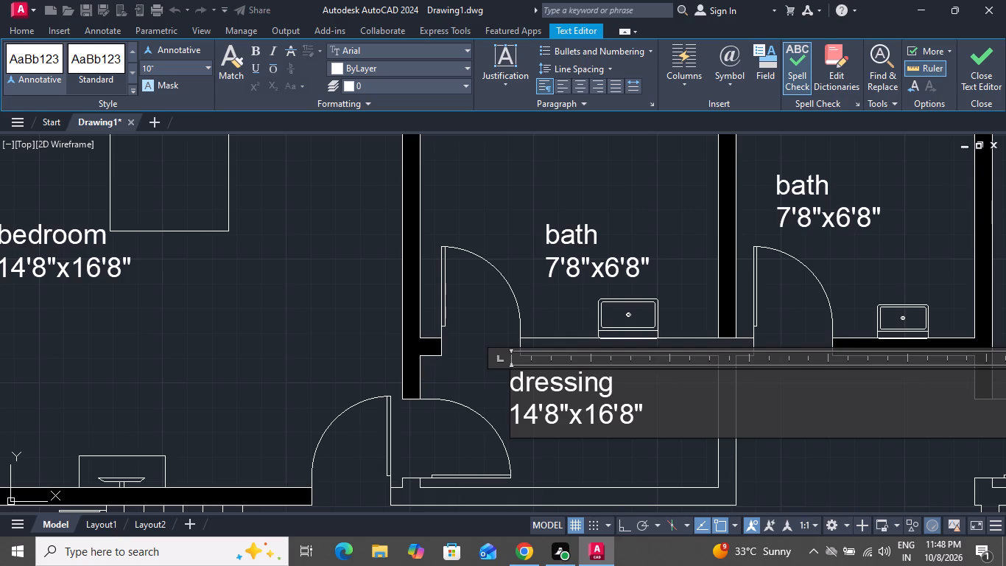
Replace the size line of the dressing room's label with 6'x5'6".
left_click(696, 408)
key("BackSpace")
key("BackSpace")
key("BackSpace")
key("BackSpace")
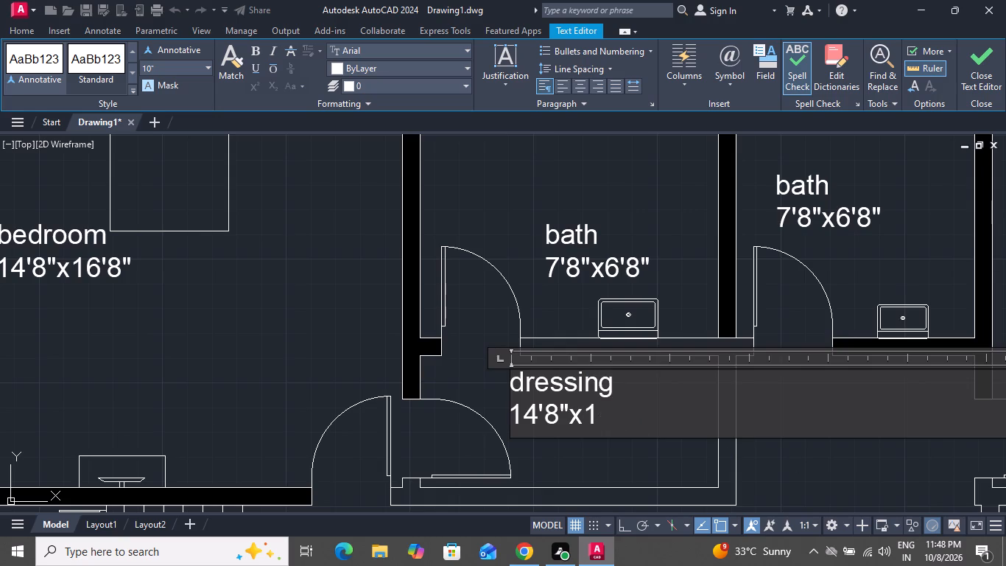
key("BackSpace")
key("BackSpace")
key("BackSpace")
key("BackSpace")
key("BackSpace")
key("BackSpace")
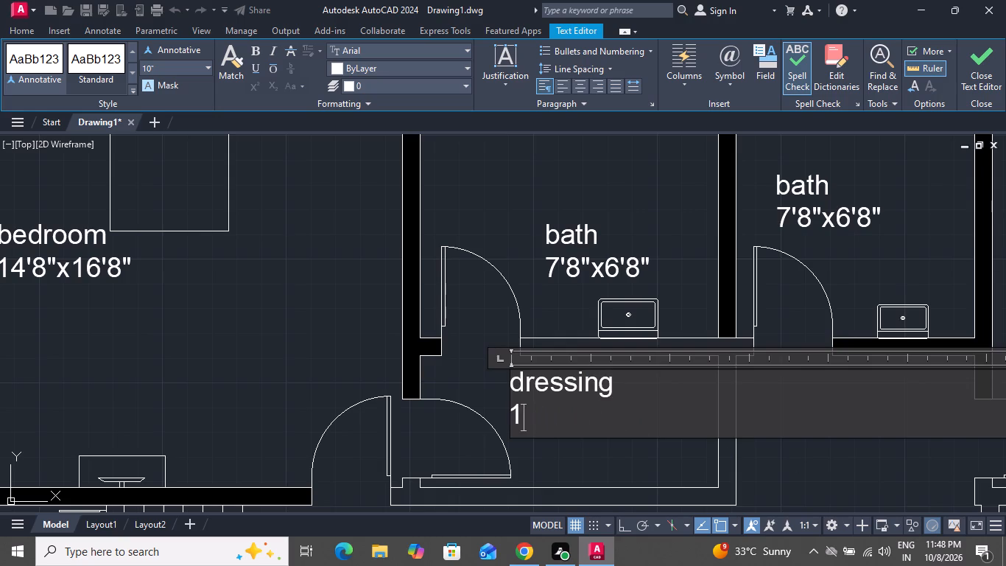
key("BackSpace")
type("6'")
key("x")
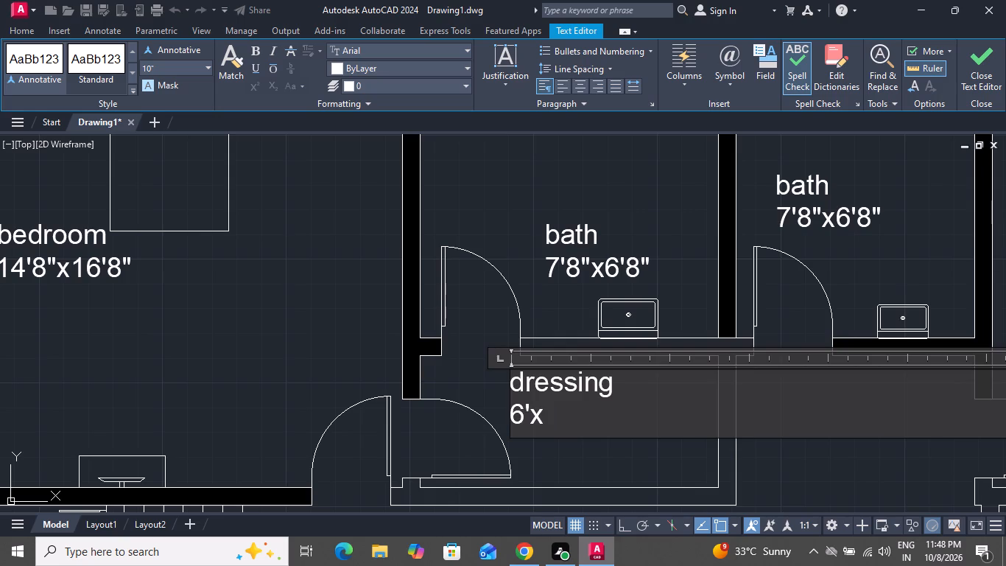
type("5'")
type("6\"")
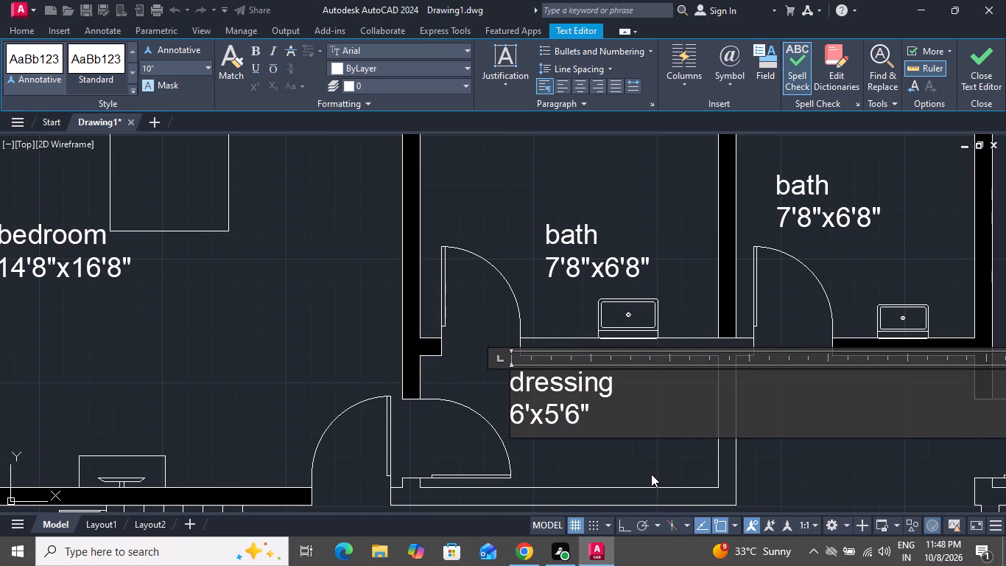
left_click(651, 466)
Move the dressing label slightly southwest within its room.
left_click(606, 387)
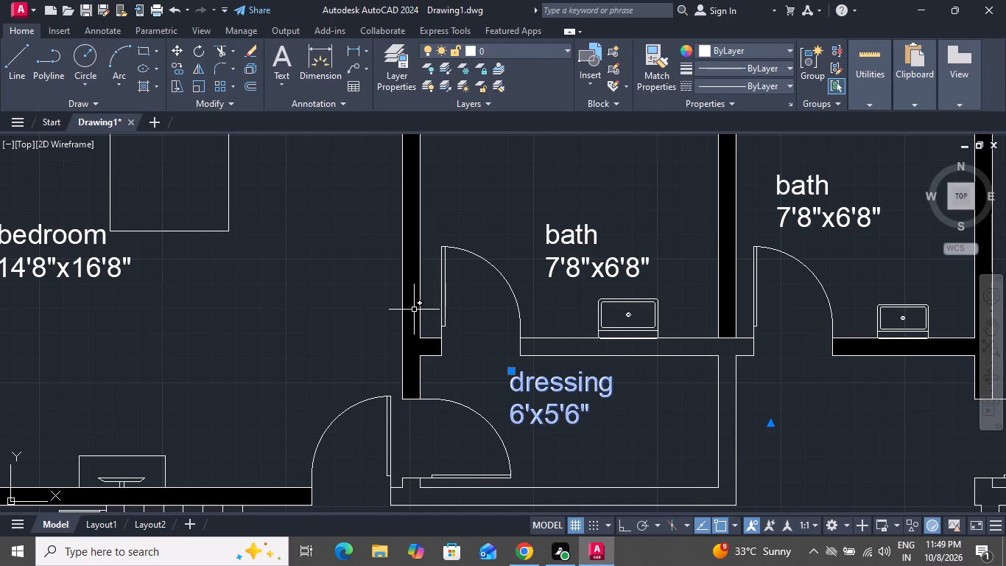
left_click(169, 49)
left_click(542, 417)
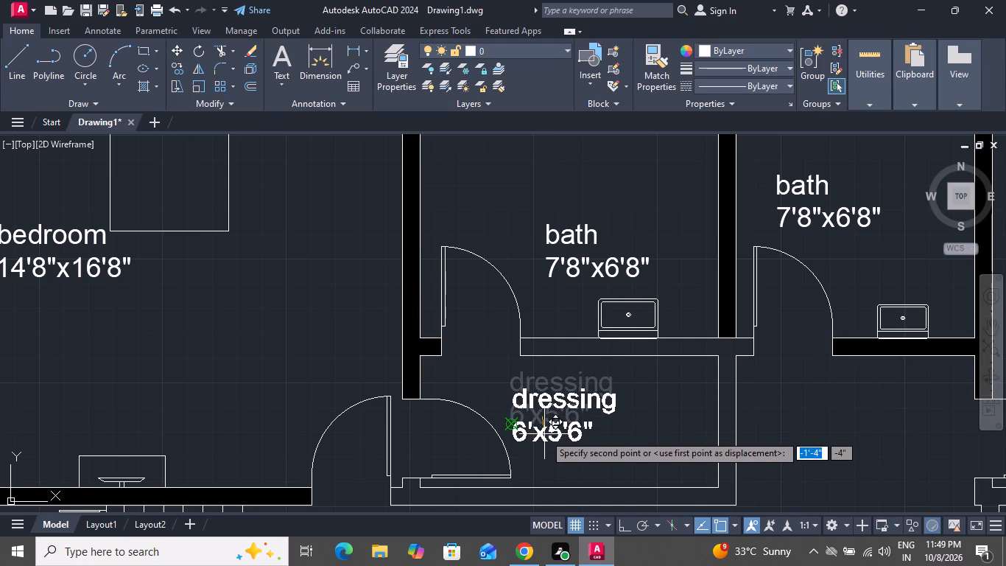
left_click(544, 436)
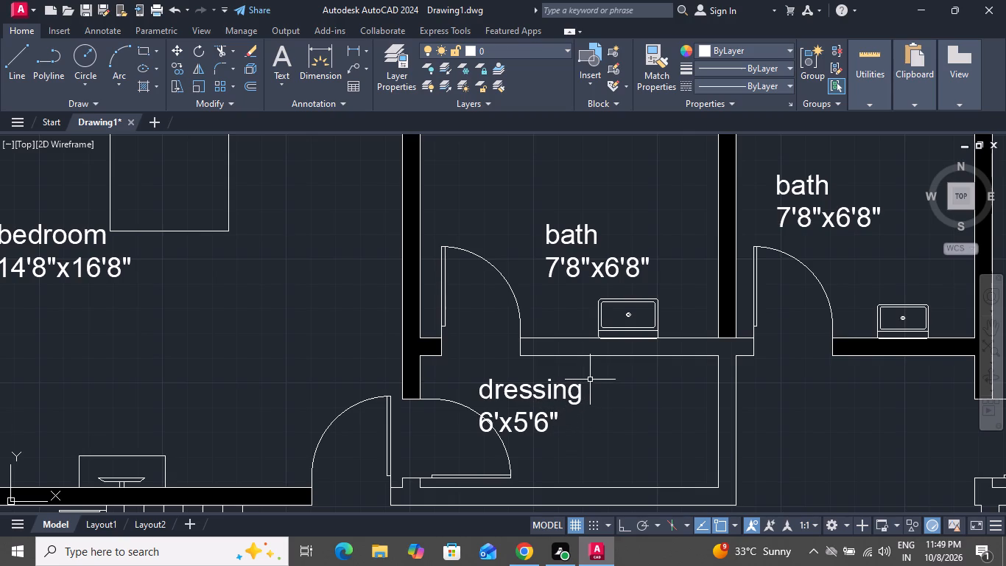
Draw a vertical line from the dressing room's north wall to its south wall, near the east wall, as a wardrobe front.
left_click(19, 54)
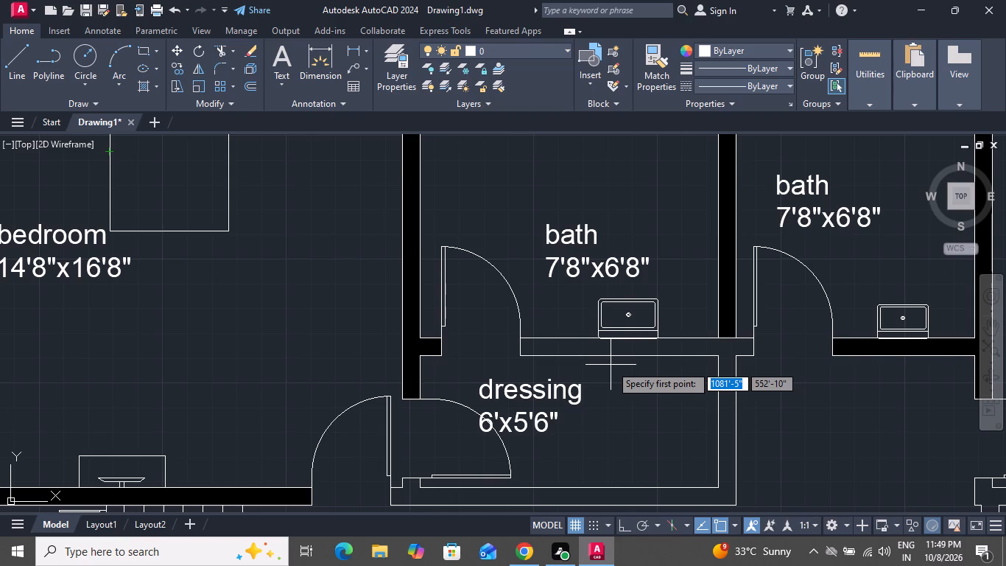
scroll(580, 360, "down", 2)
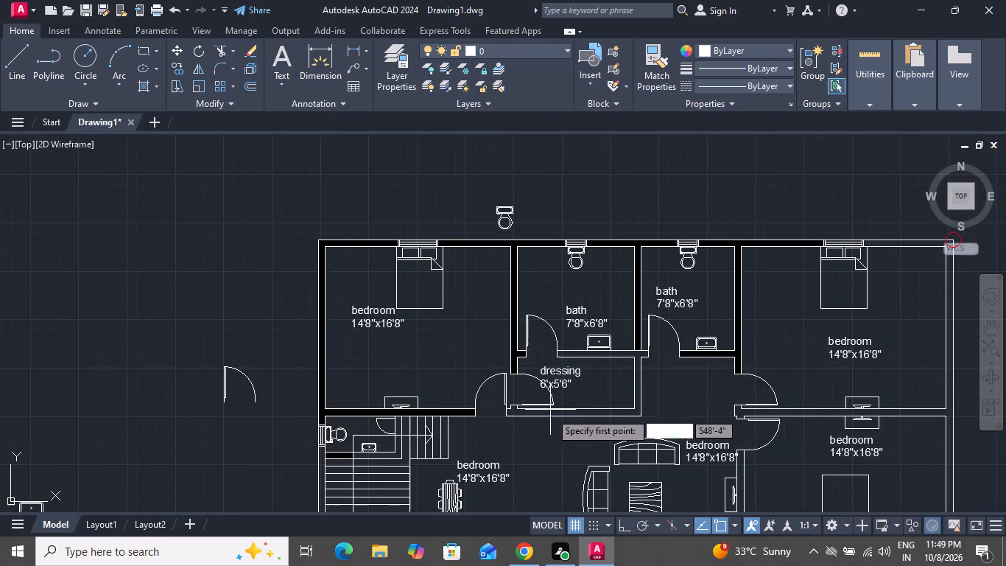
scroll(546, 413, "up", 3)
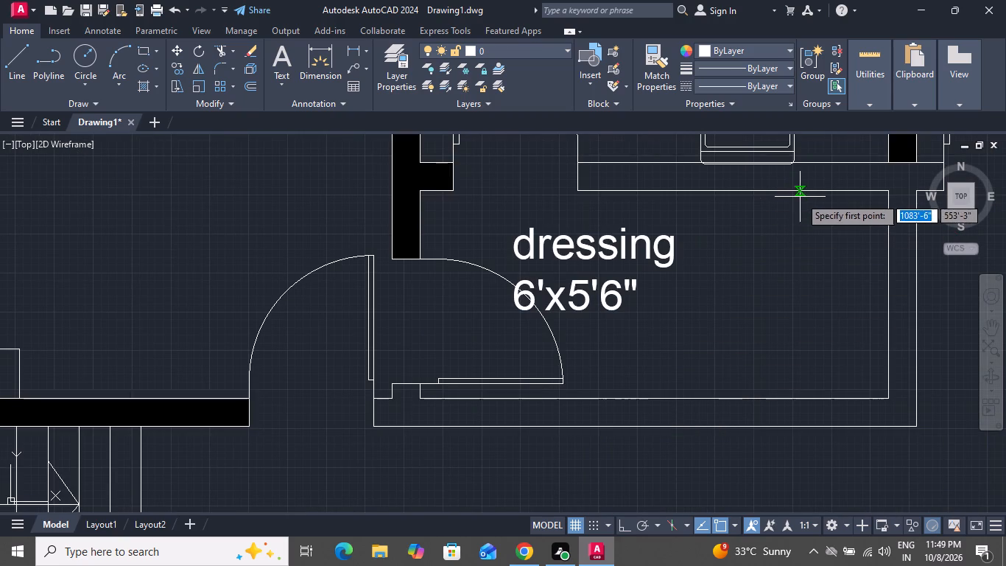
left_click(813, 191)
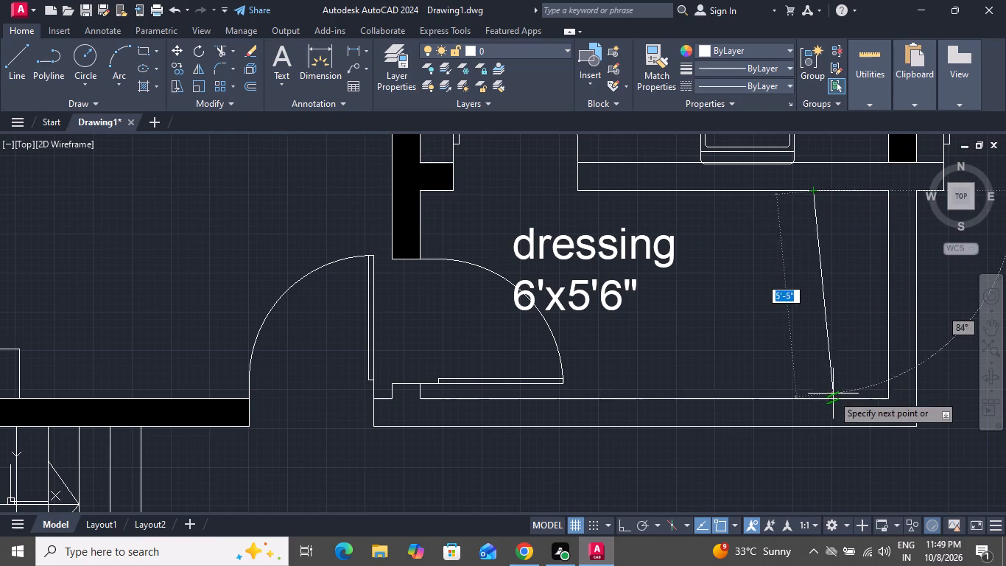
left_click(810, 394)
right_click(736, 334)
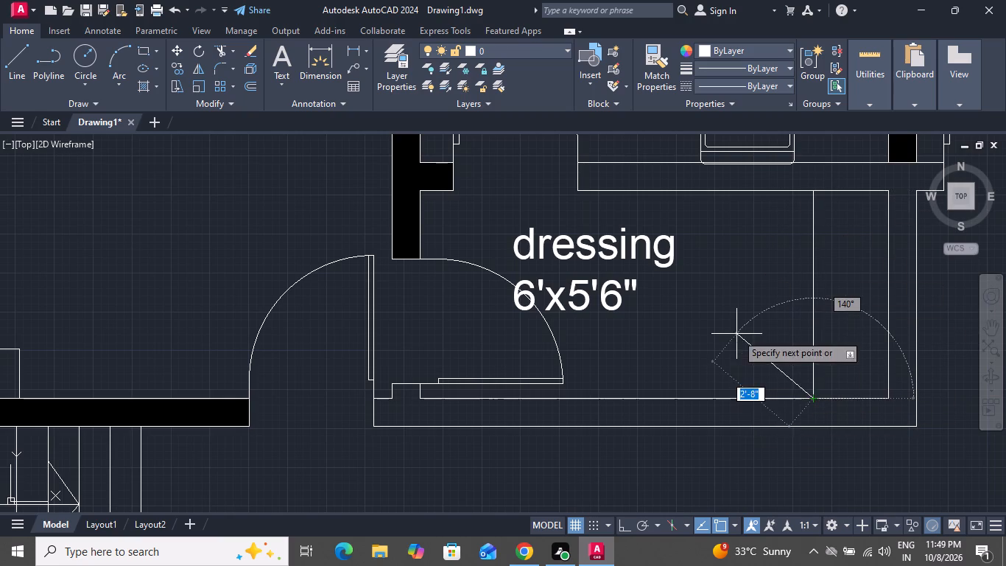
left_click(783, 352)
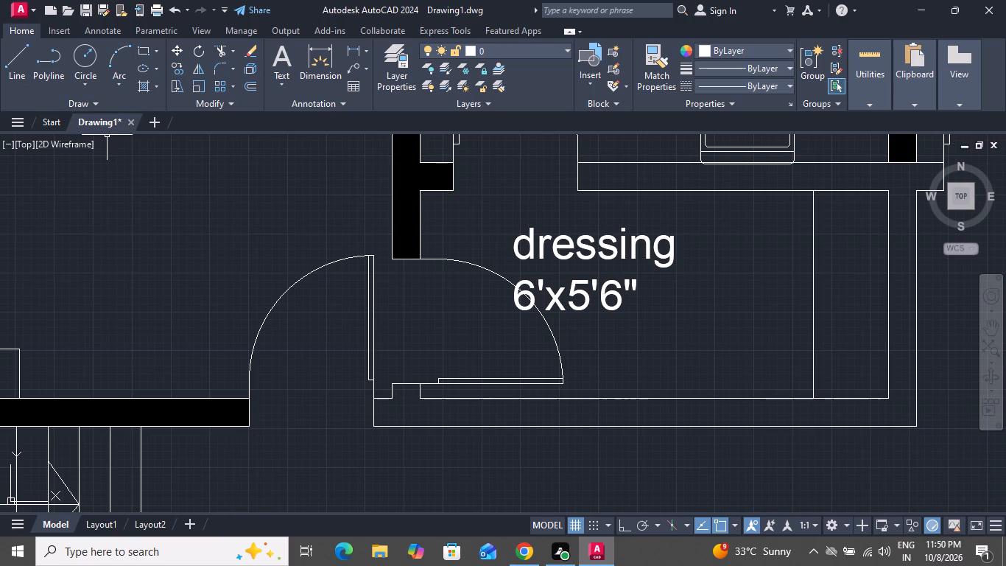
Draw a vertical line about 5'-7" long down the middle of the wardrobe, from the dressing room's north wall to its south wall.
left_click(13, 56)
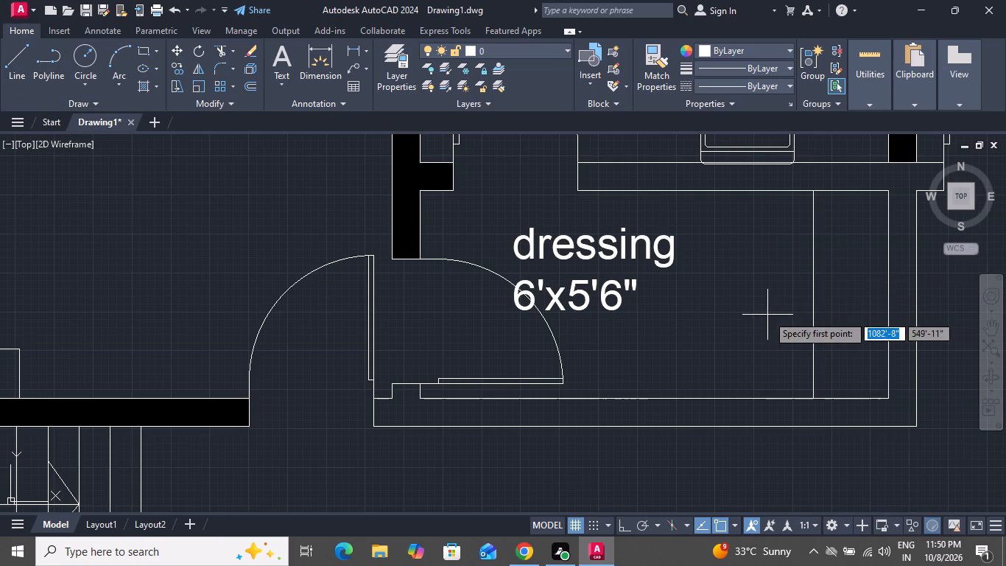
scroll(754, 326, "down", 1)
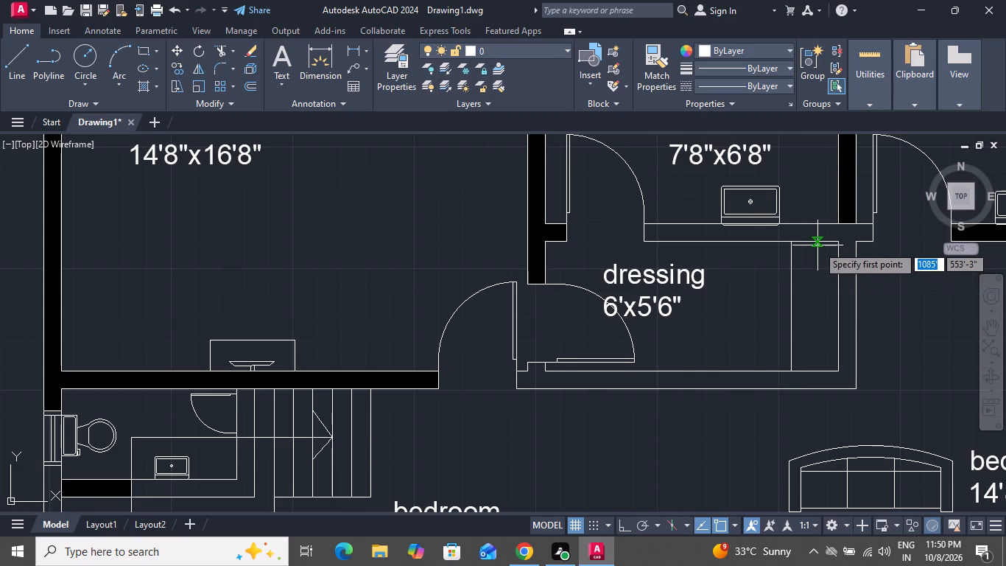
left_click(815, 243)
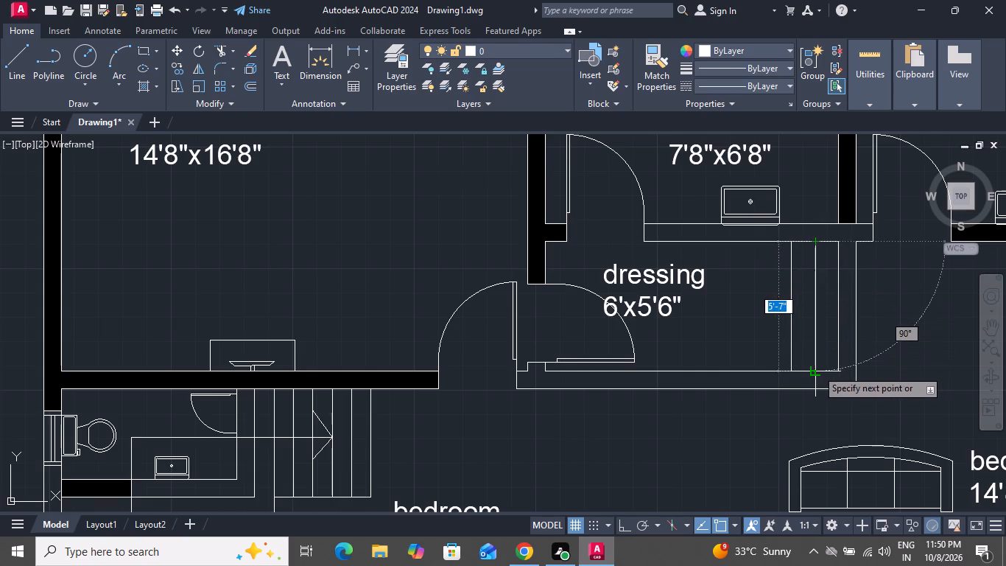
left_click(815, 372)
right_click(815, 364)
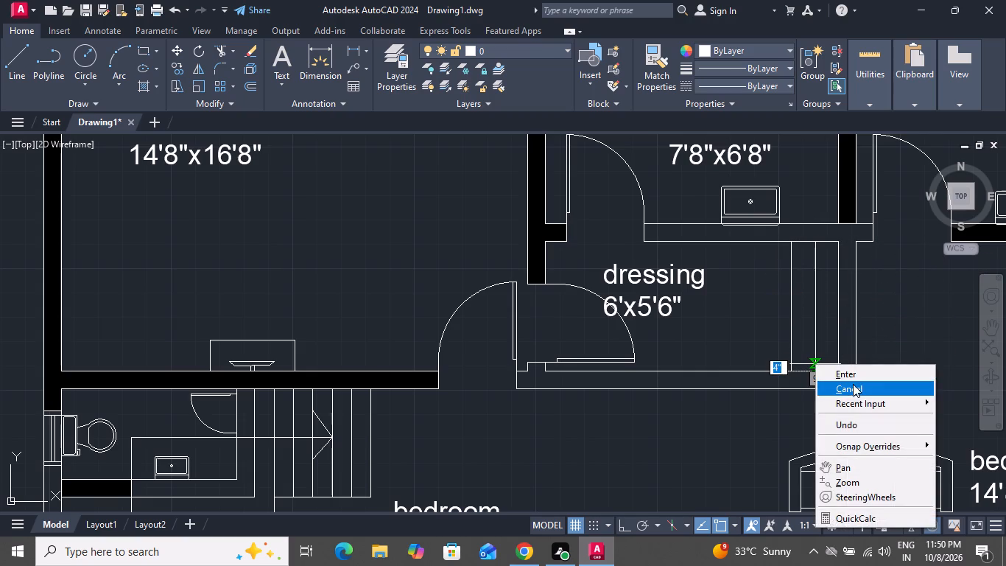
left_click(854, 395)
Draw a short horizontal hanger line across the wardrobe's middle line, just south of the dressing room's north wall.
left_click(10, 67)
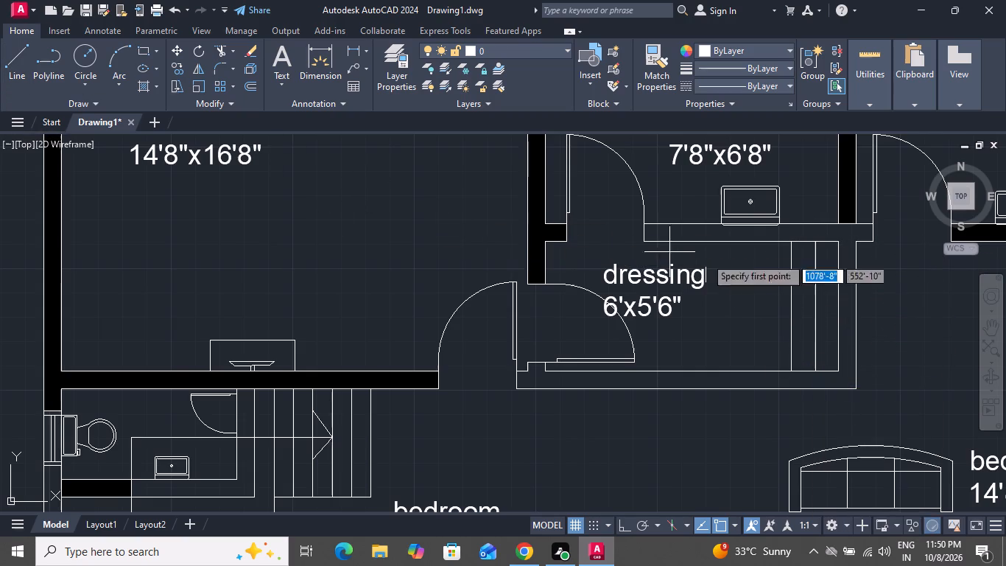
scroll(771, 253, "up", 2)
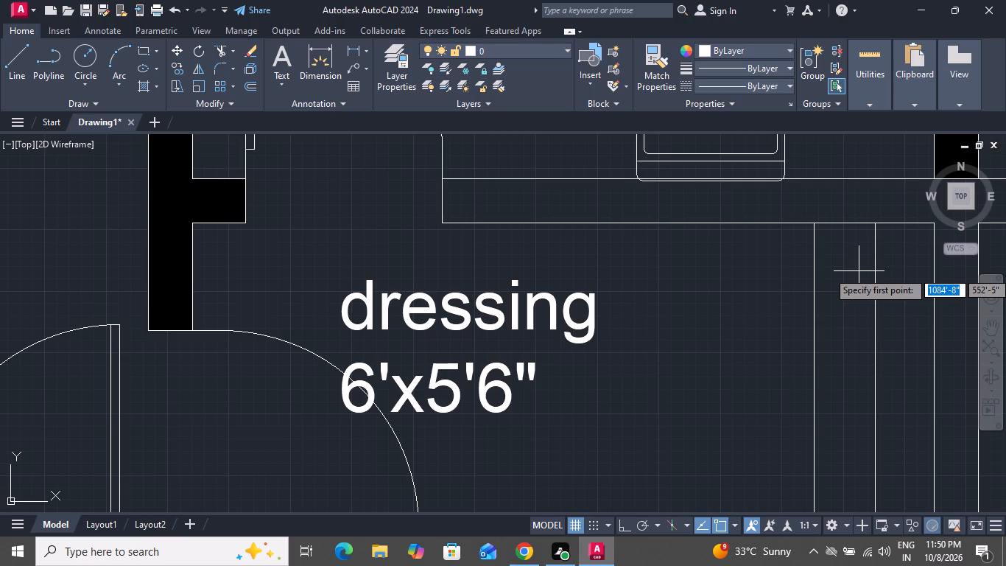
scroll(864, 288, "up", 2)
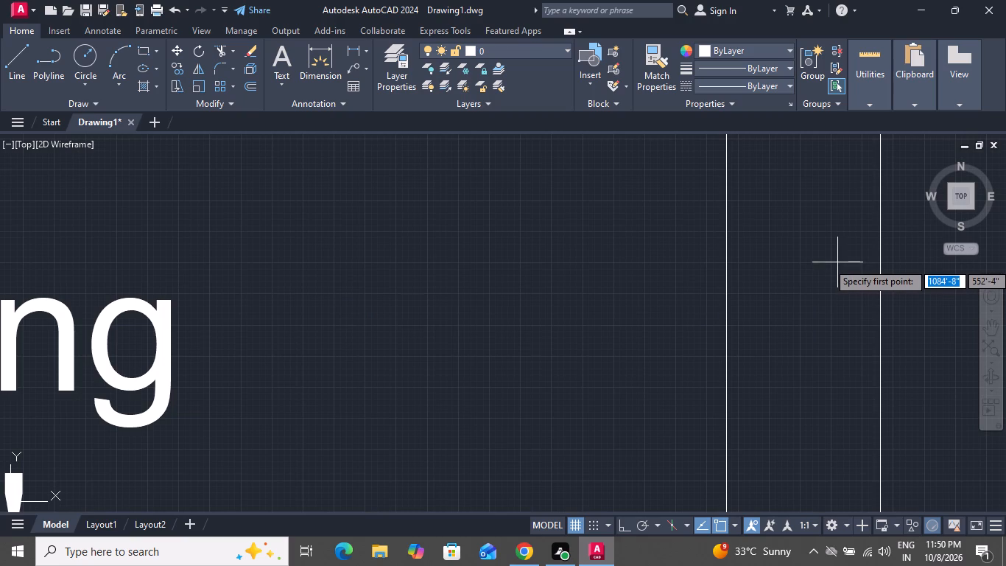
scroll(848, 251, "up", 1)
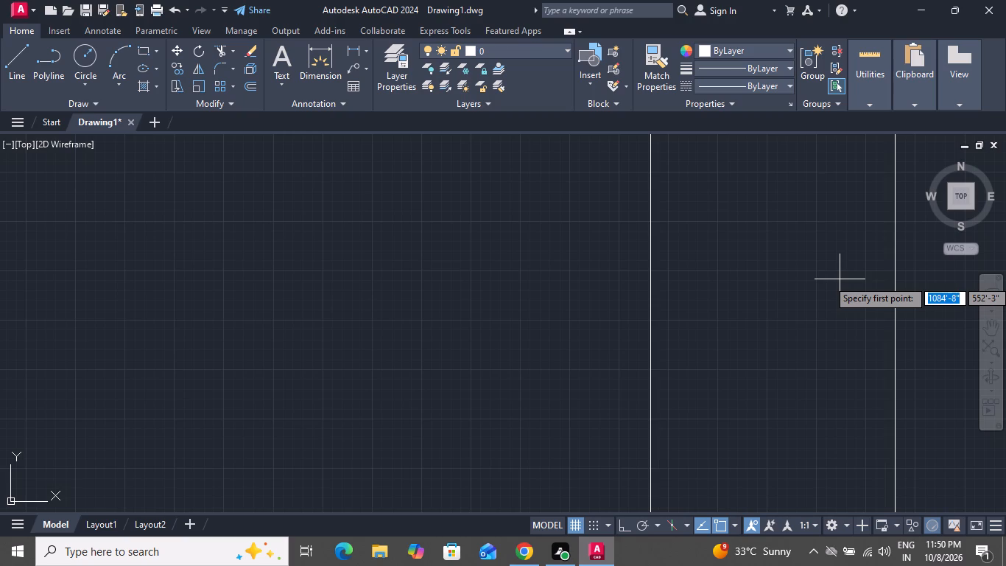
scroll(832, 288, "down", 4)
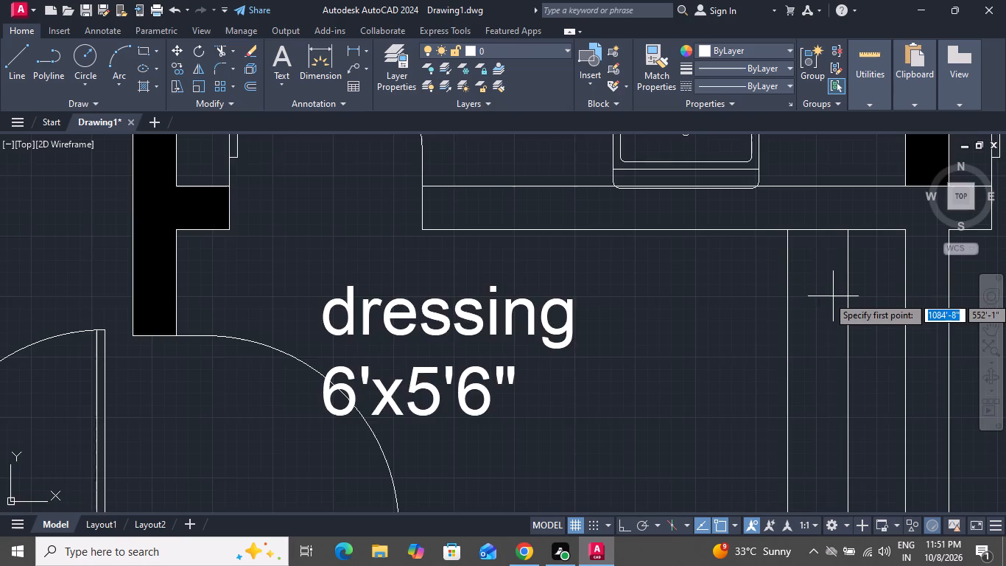
scroll(833, 296, "up", 1)
left_click(807, 224)
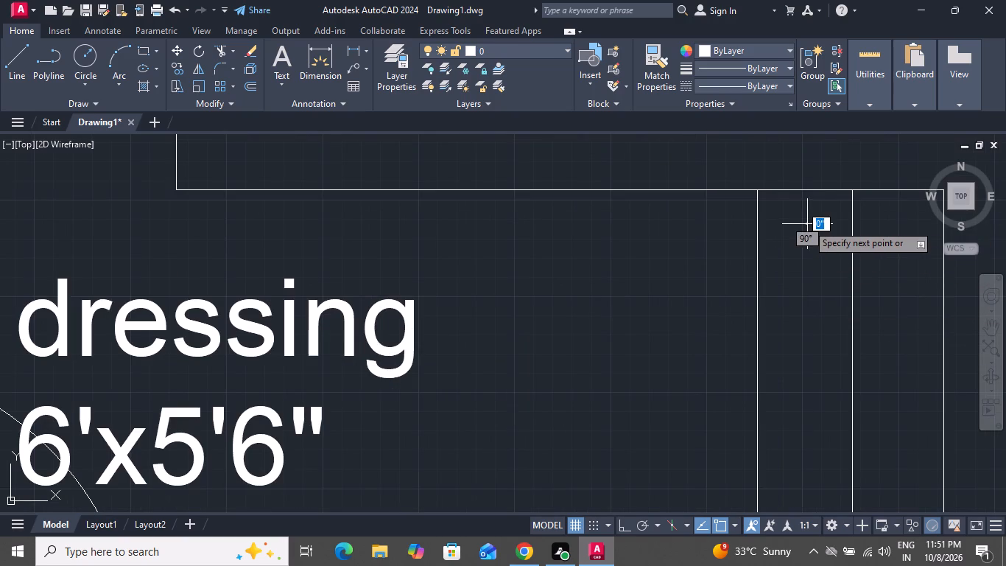
left_click(895, 225)
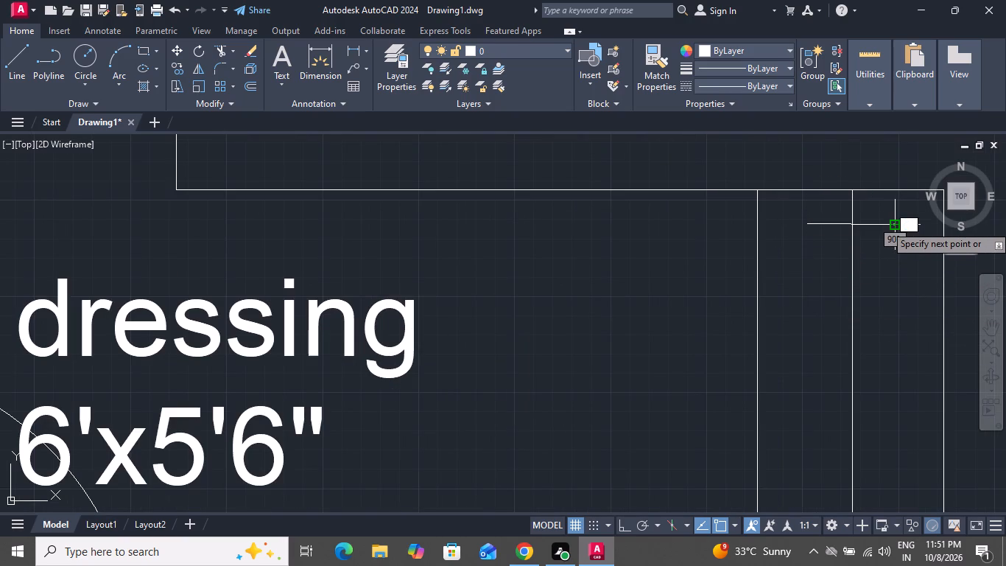
right_click(895, 225)
left_click(912, 242)
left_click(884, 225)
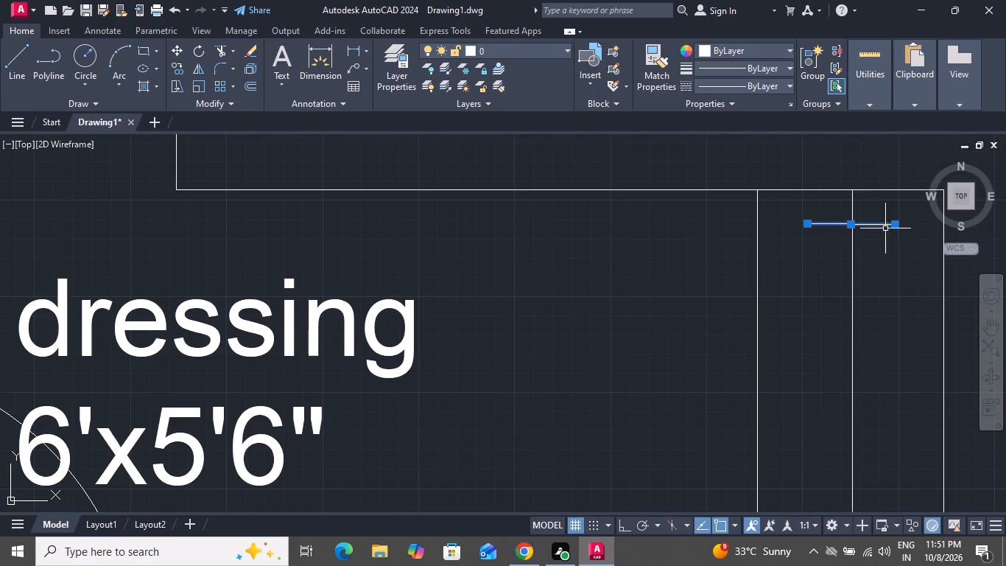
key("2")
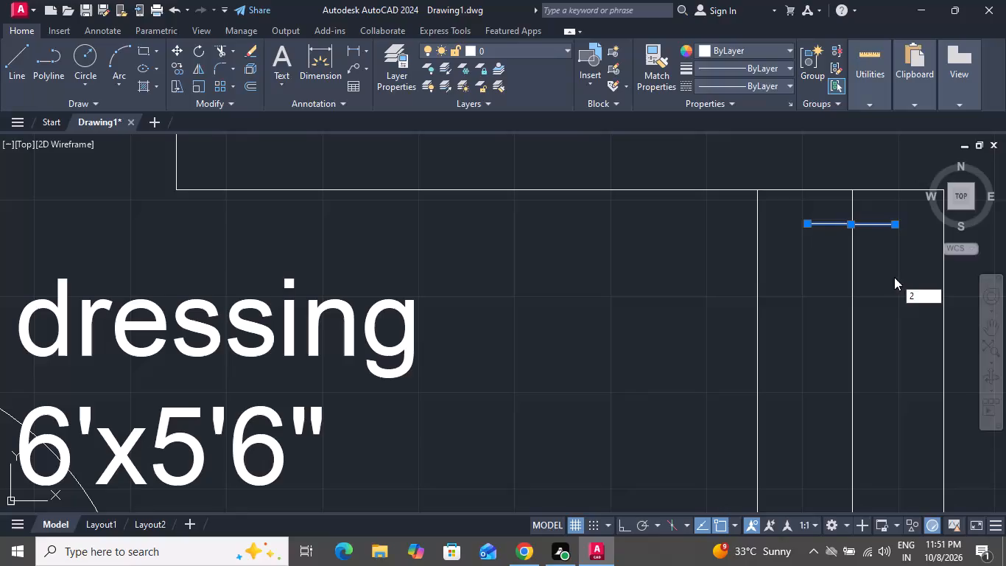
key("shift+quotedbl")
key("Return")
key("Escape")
Offset the short hanger line southward at 2" spacing to make three copies along the wardrobe's middle line.
type("o 2")
key("shift+quotedbl")
key("Return")
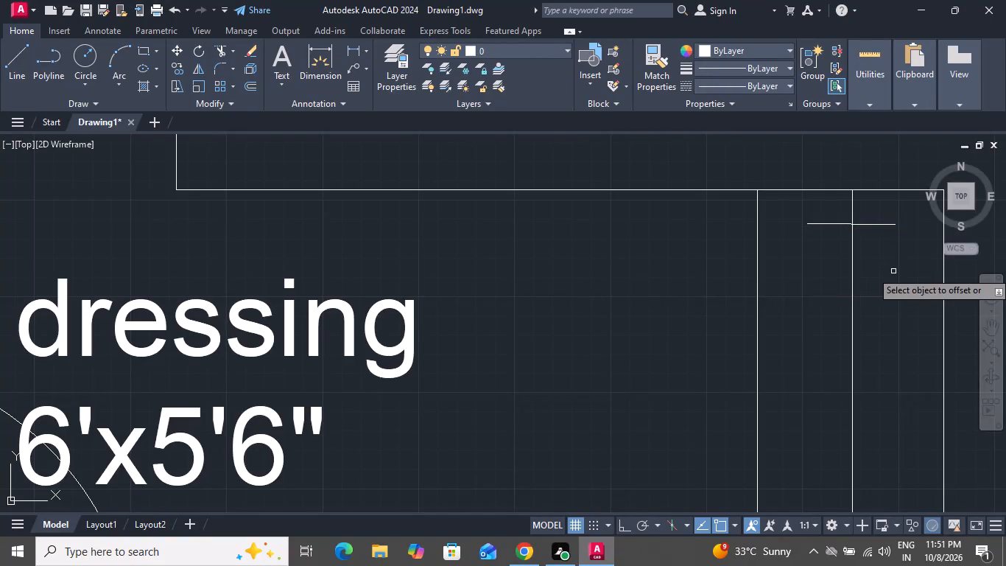
left_click(871, 226)
left_click(877, 254)
left_click(877, 243)
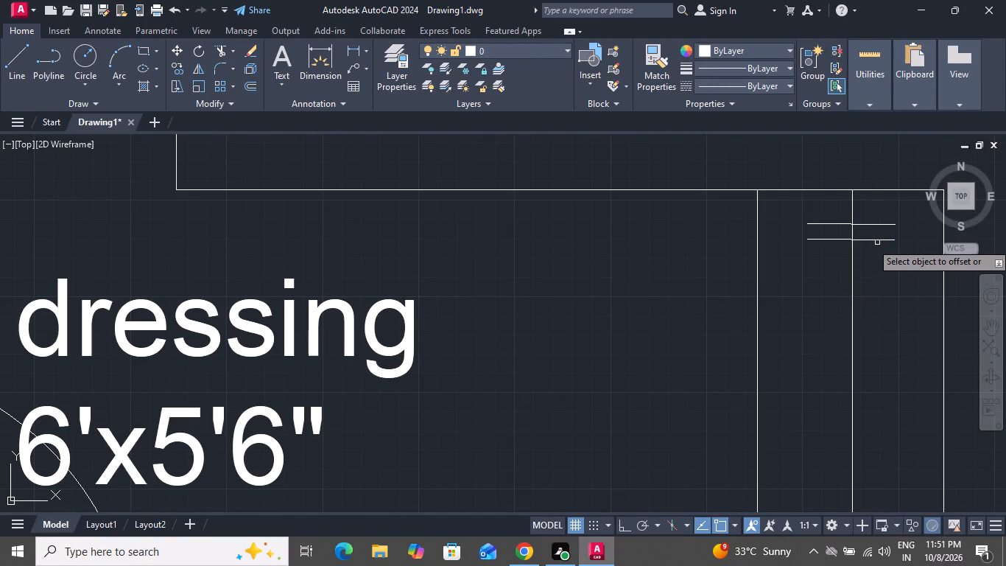
left_click(882, 278)
left_click(877, 241)
left_click(884, 290)
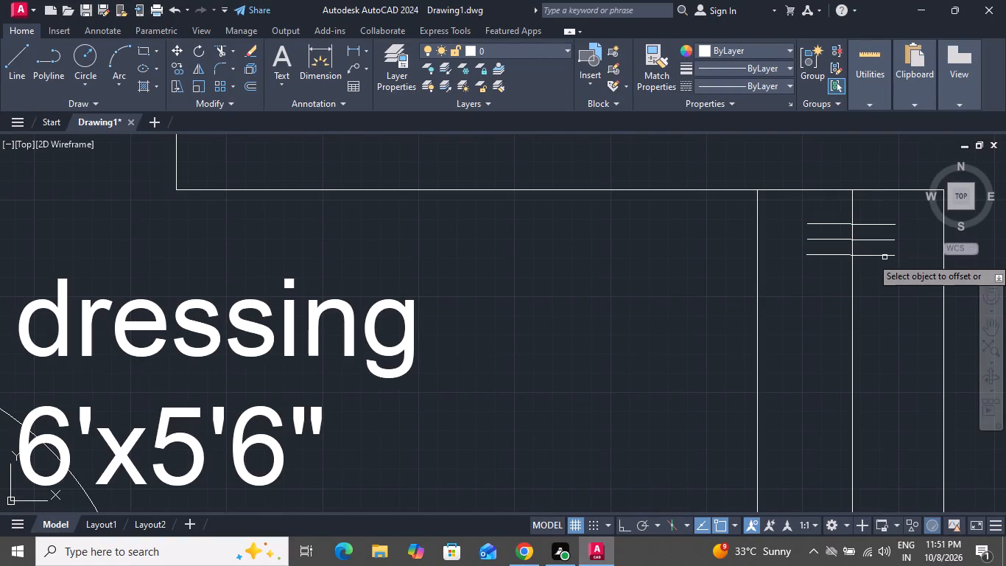
left_click(884, 257)
left_click(884, 286)
left_click(884, 274)
left_click(878, 307)
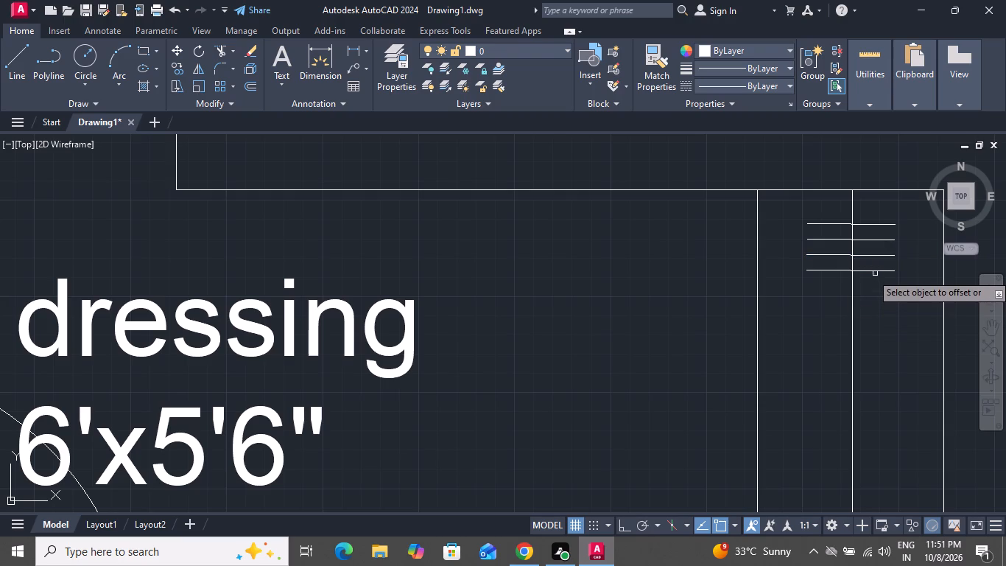
Add four more hanger lines by offsetting the southernmost one 2" southward each time.
left_click(874, 273)
left_click(867, 272)
left_click(877, 301)
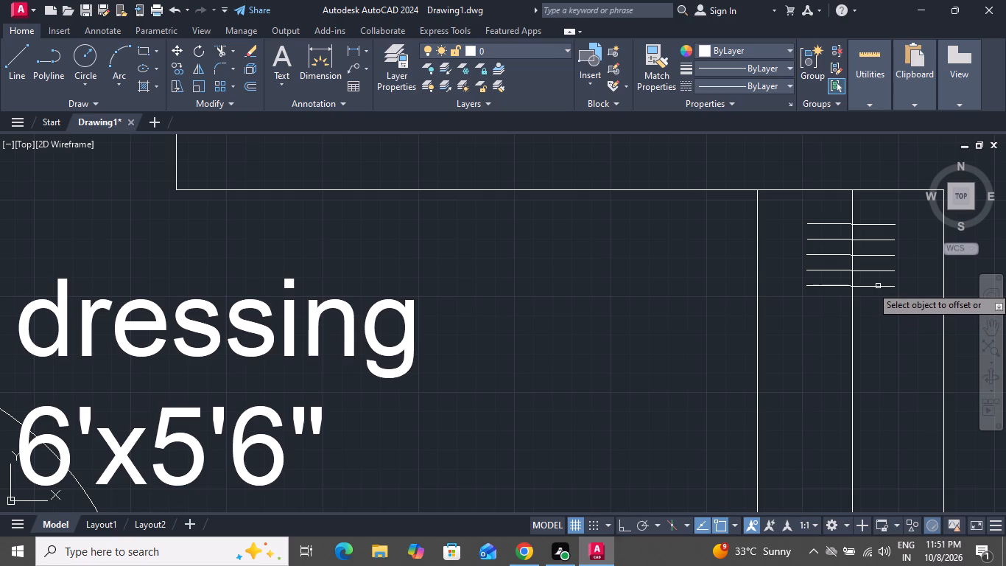
left_click(878, 286)
left_click(898, 360)
left_click(880, 300)
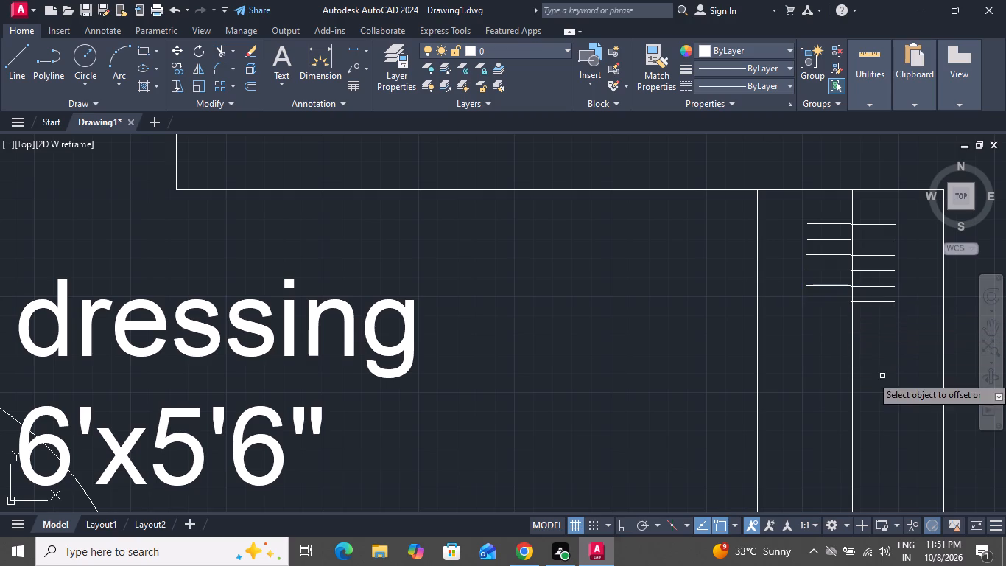
left_click(882, 376)
left_click(887, 303)
left_click(887, 340)
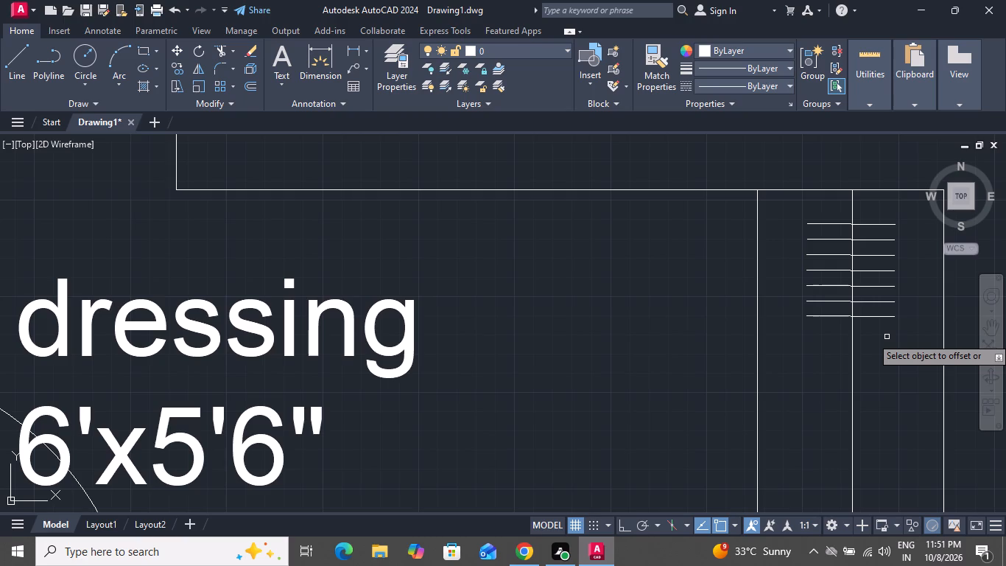
left_click(870, 318)
left_click(921, 413)
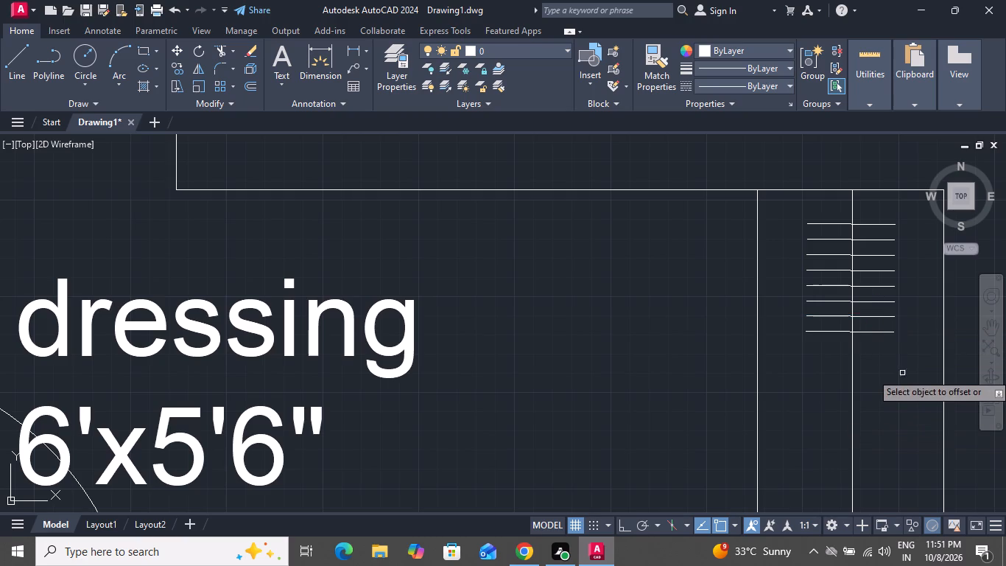
Extend the hanger row southward with three further copies offset at 2" spacing.
left_click_drag(878, 333, 892, 357)
left_click(924, 416)
left_click(874, 358)
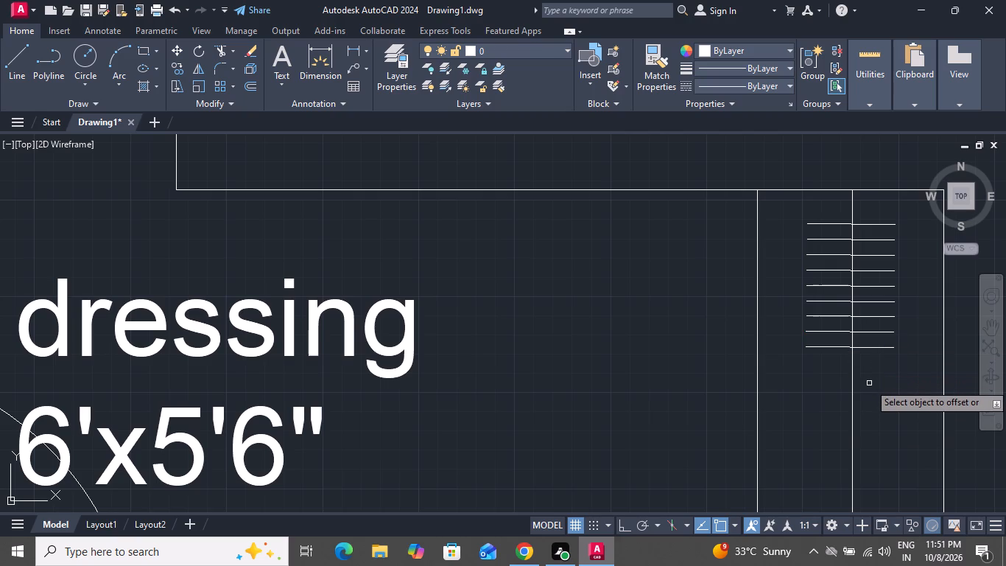
left_click(861, 345)
left_click(913, 414)
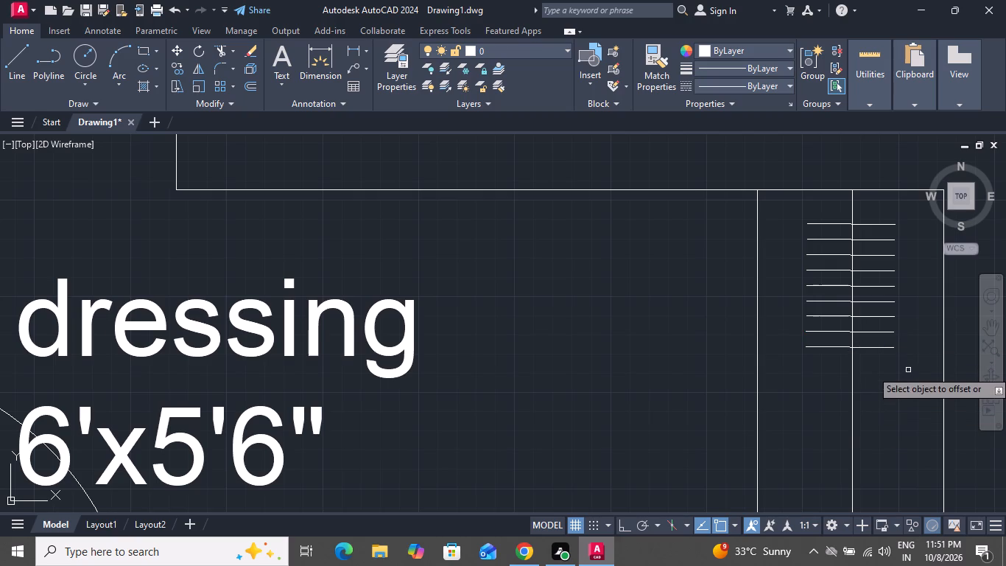
left_click(887, 350)
left_click(896, 405)
left_click(876, 360)
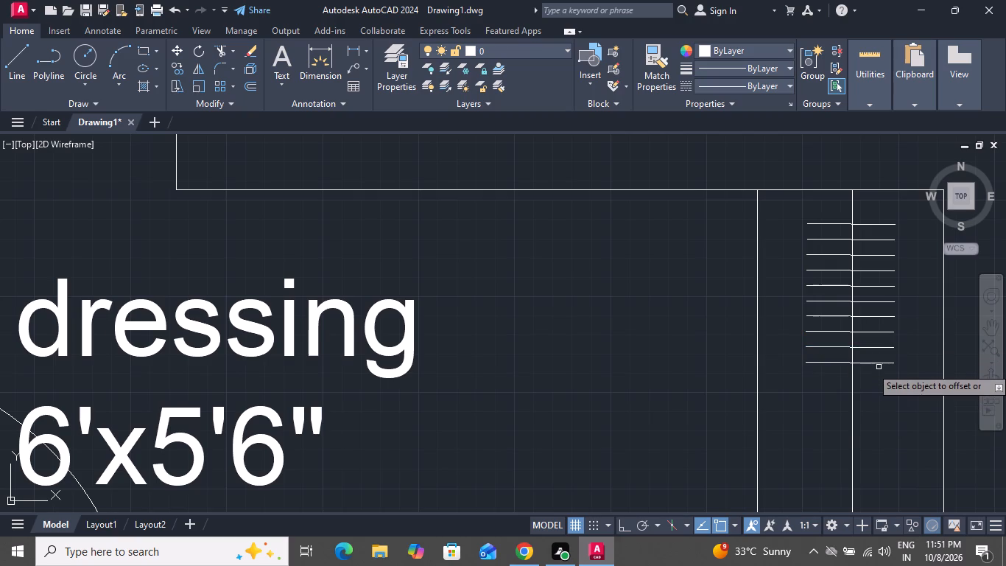
left_click_drag(879, 367, 883, 382)
left_click_drag(886, 365, 890, 373)
left_click(898, 405)
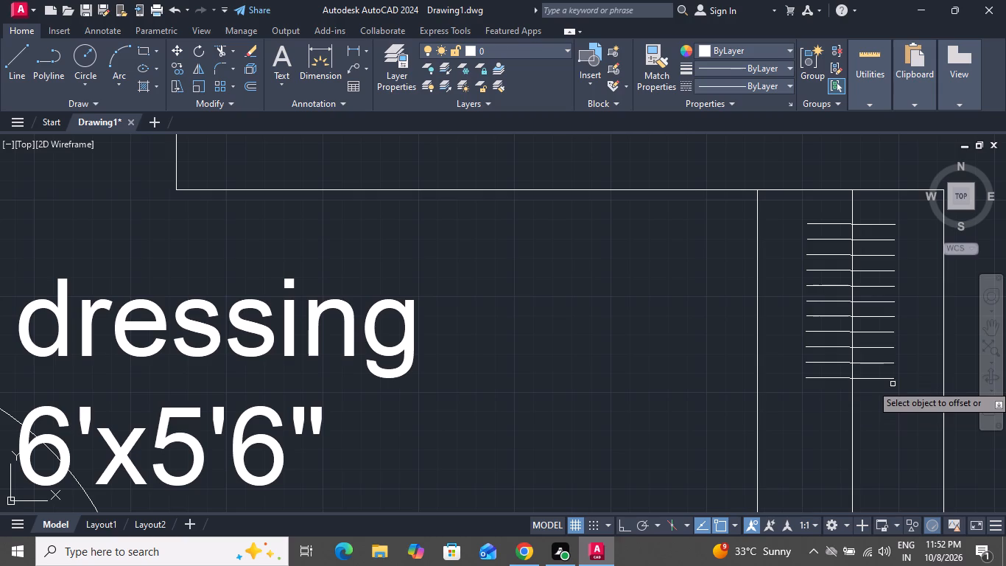
Offset the southernmost hanger line in turn to add four more lines 2" apart.
left_click(887, 377)
left_click(882, 427)
left_click_drag(879, 394, 882, 405)
left_click_drag(890, 447, 892, 441)
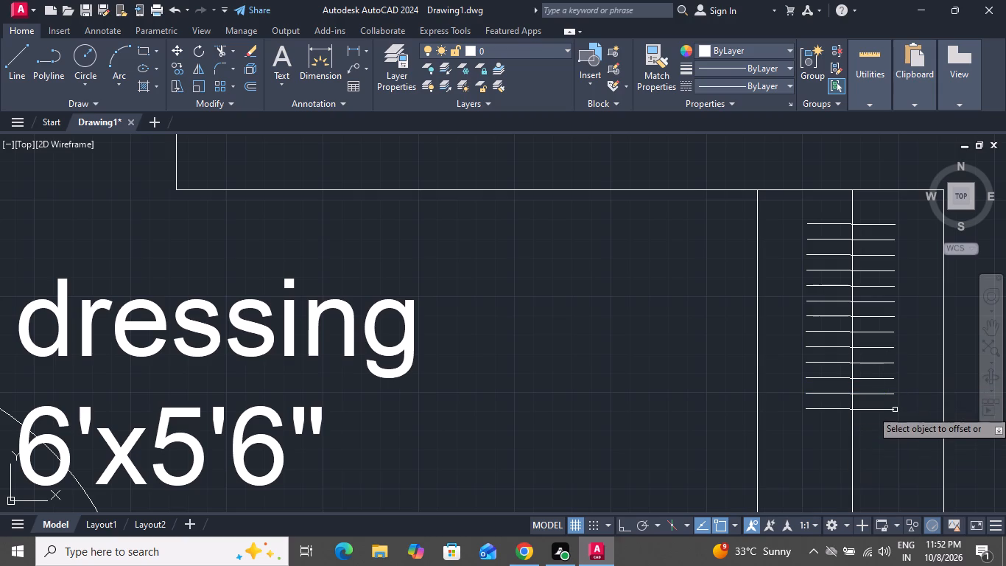
left_click_drag(895, 409, 895, 418)
left_click(895, 433)
left_click_drag(891, 424, 889, 441)
left_click(887, 461)
scroll(887, 393, "down", 1)
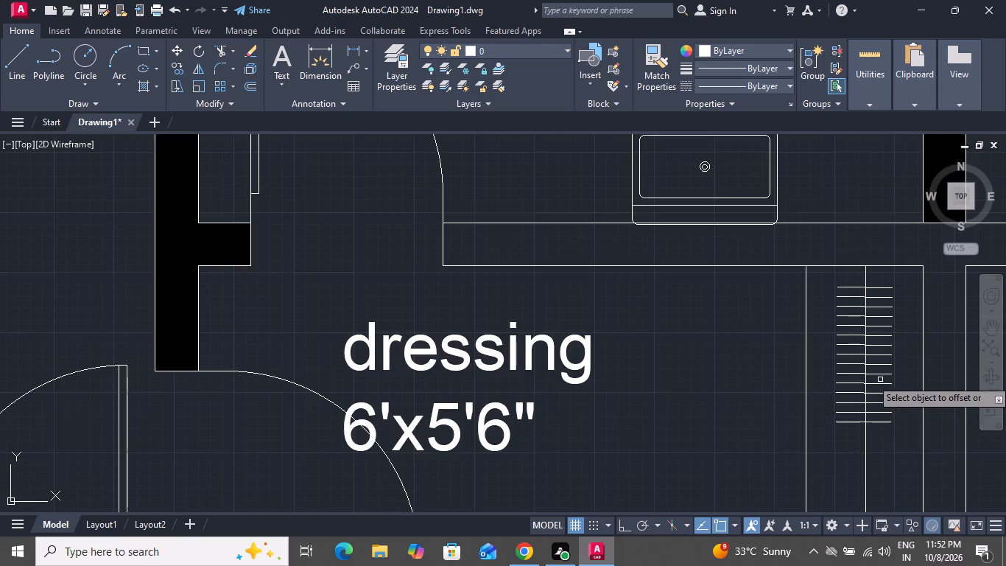
Continue the hanger row down the wardrobe with four additional 2" offsets.
middle_click_drag(876, 382, 860, 347)
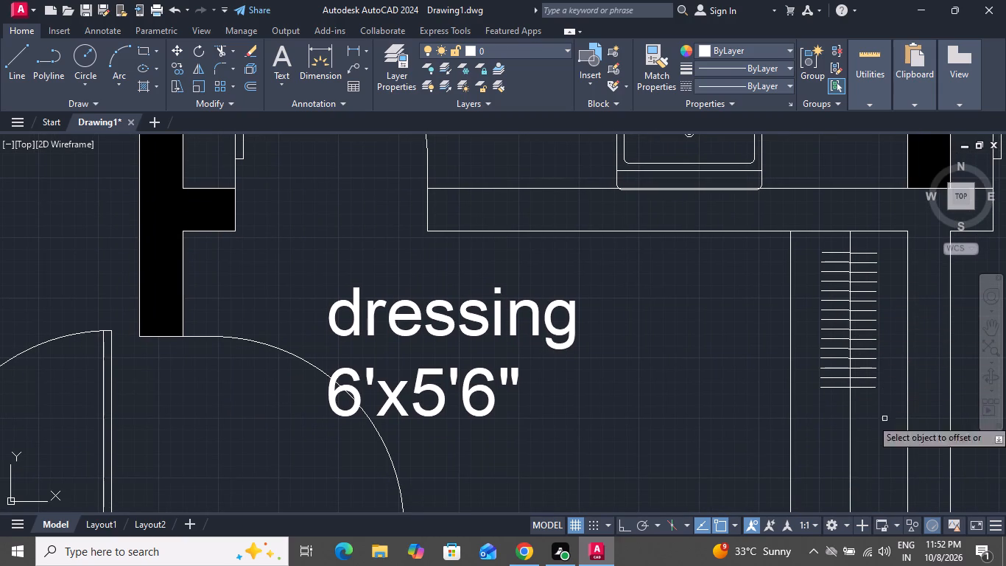
scroll(891, 439, "up", 1)
left_click(837, 357)
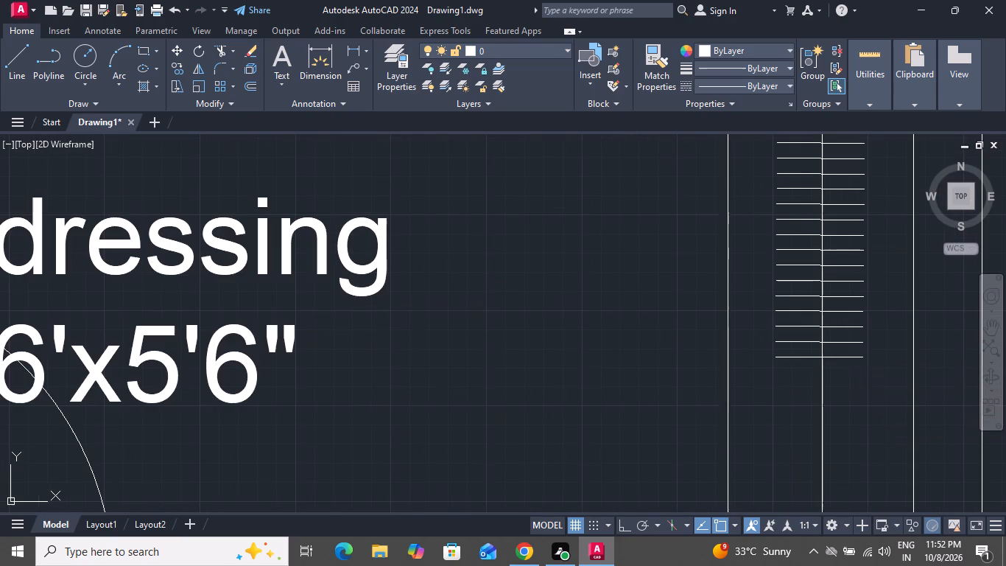
left_click(855, 408)
left_click_drag(850, 371, 849, 394)
left_click(853, 430)
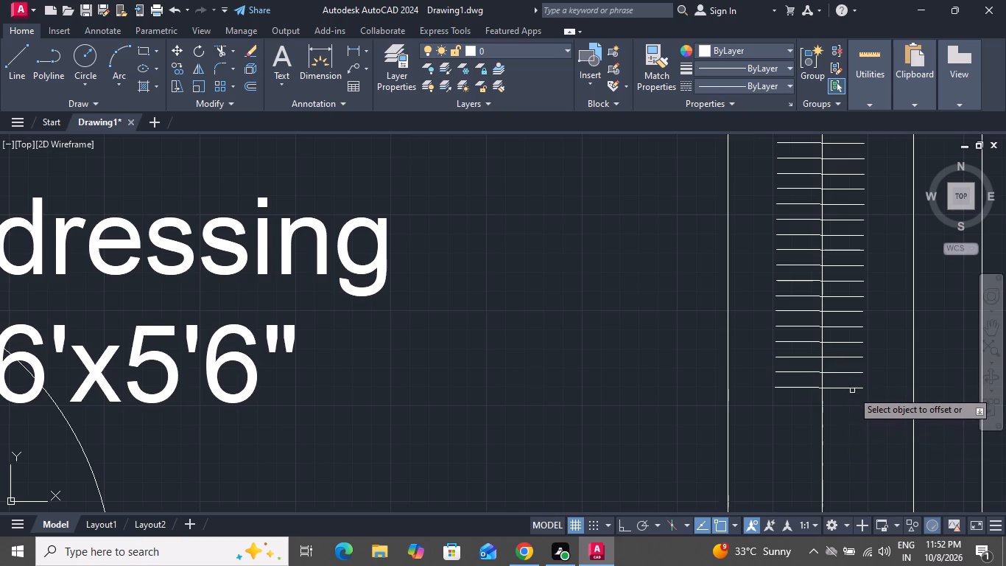
left_click_drag(852, 389, 859, 413)
left_click(875, 456)
left_click(853, 404)
left_click(851, 446)
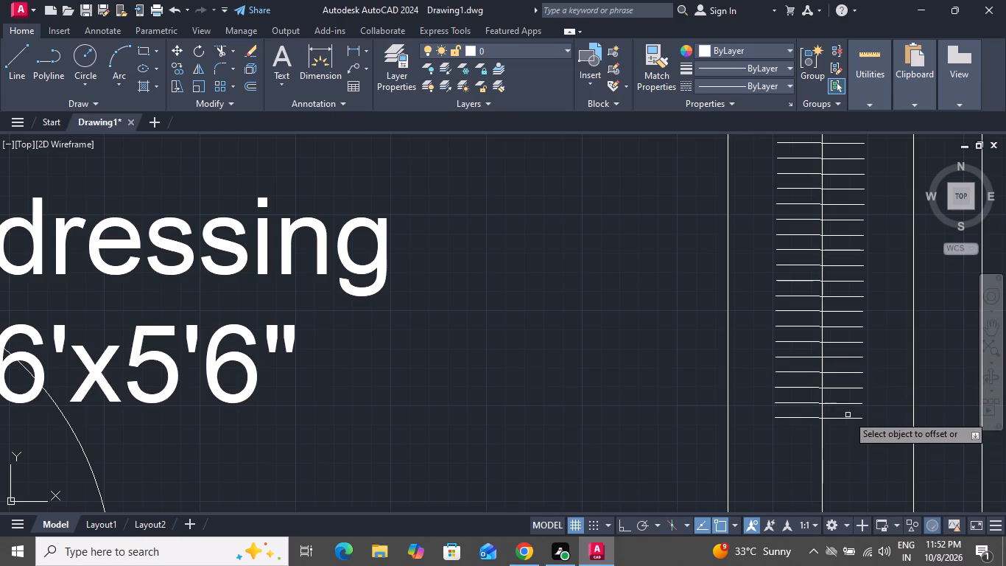
Add four more wardrobe hanger lines by offsetting the southernmost one 2" southward each time.
left_click(848, 419)
left_click(848, 463)
left_click(851, 431)
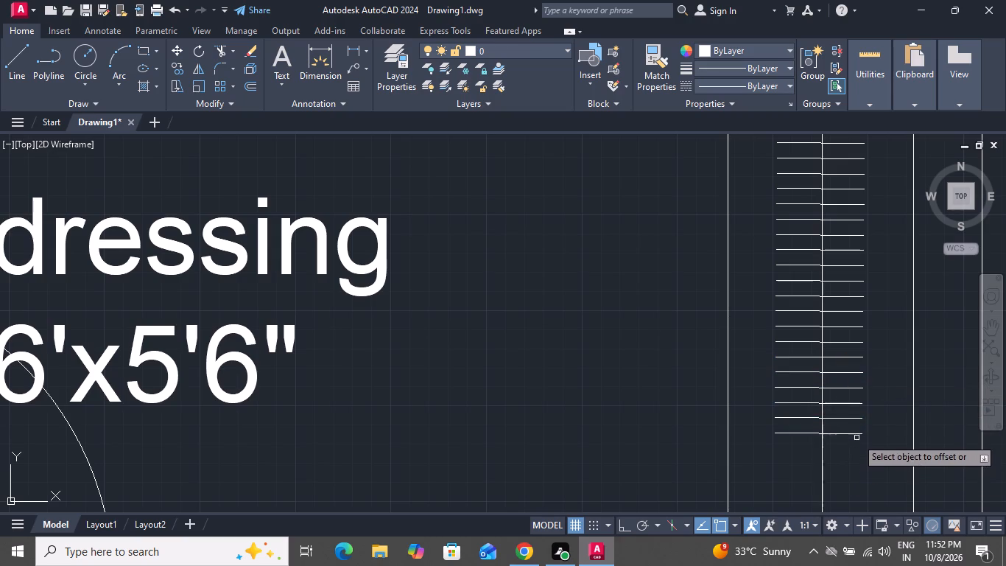
left_click(856, 436)
left_click(854, 478)
left_click(853, 450)
left_click(853, 493)
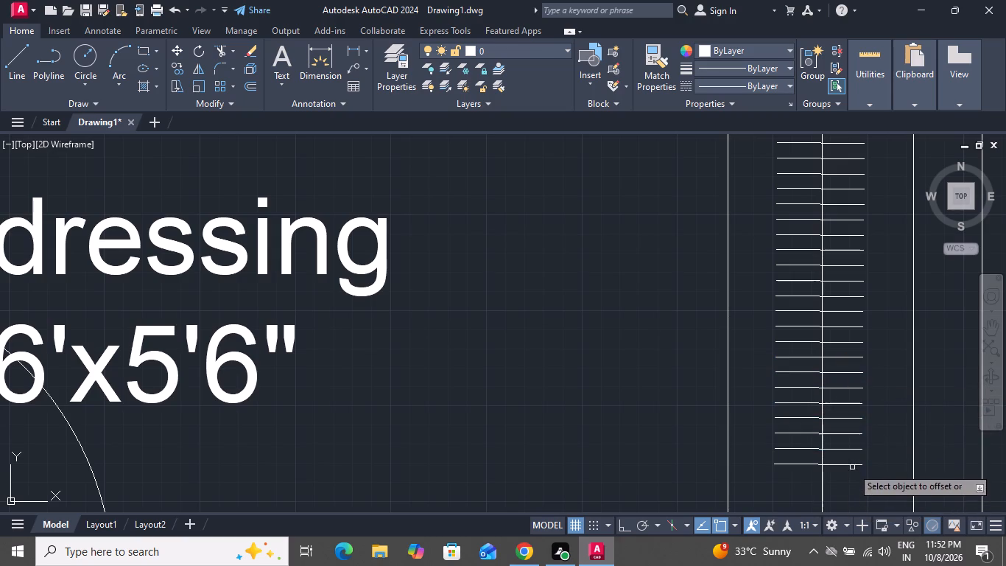
left_click_drag(852, 465, 852, 503)
left_click(854, 483)
Continue the hanger row southward with four further copies offset at 2" spacing.
scroll(857, 437, "down", 1)
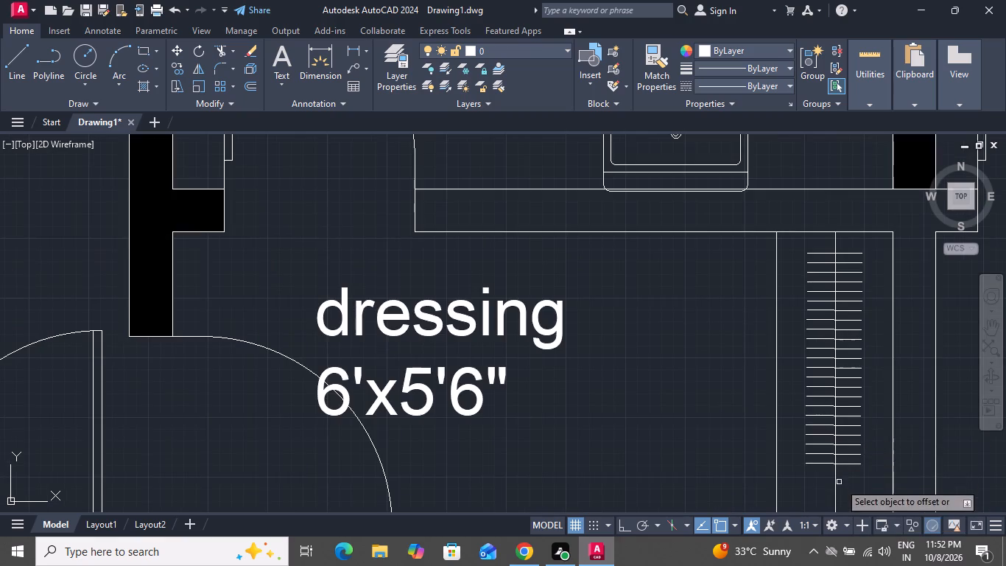
scroll(854, 461, "up", 1)
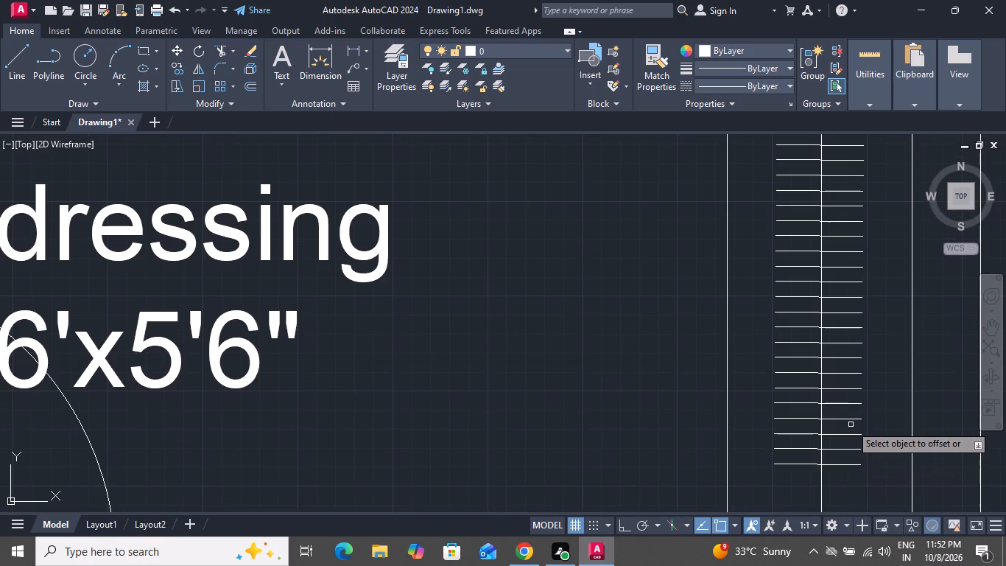
left_click(840, 467)
left_click(841, 484)
left_click(846, 481)
left_click(852, 511)
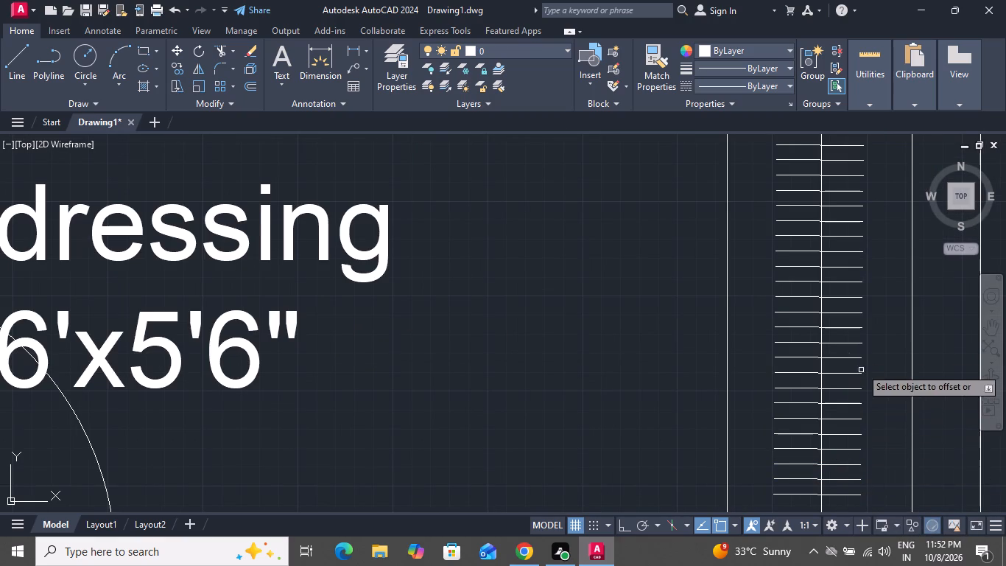
scroll(861, 361, "up", 1)
scroll(861, 357, "down", 3)
scroll(864, 435, "up", 2)
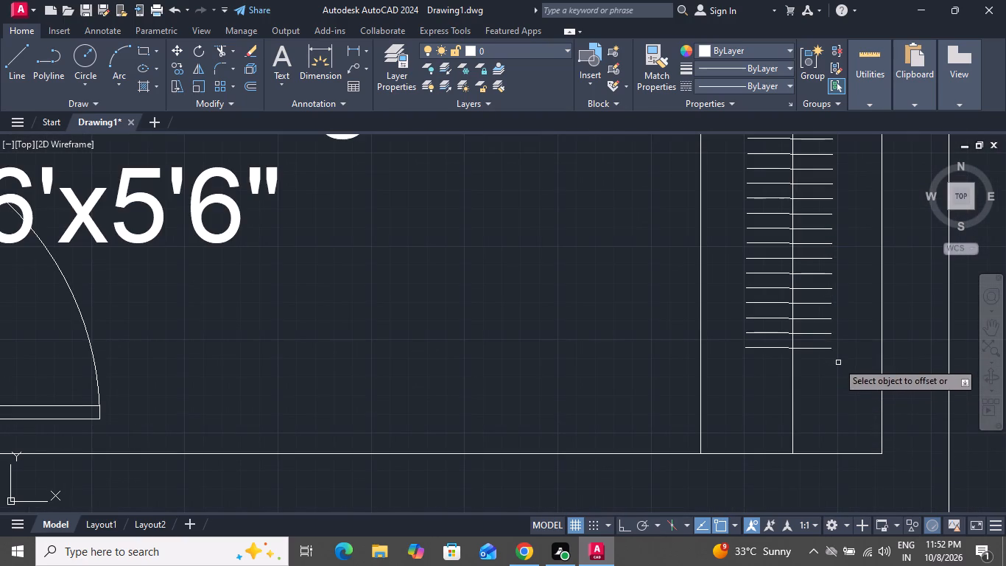
left_click_drag(821, 350, 823, 357)
left_click(832, 399)
left_click(825, 365)
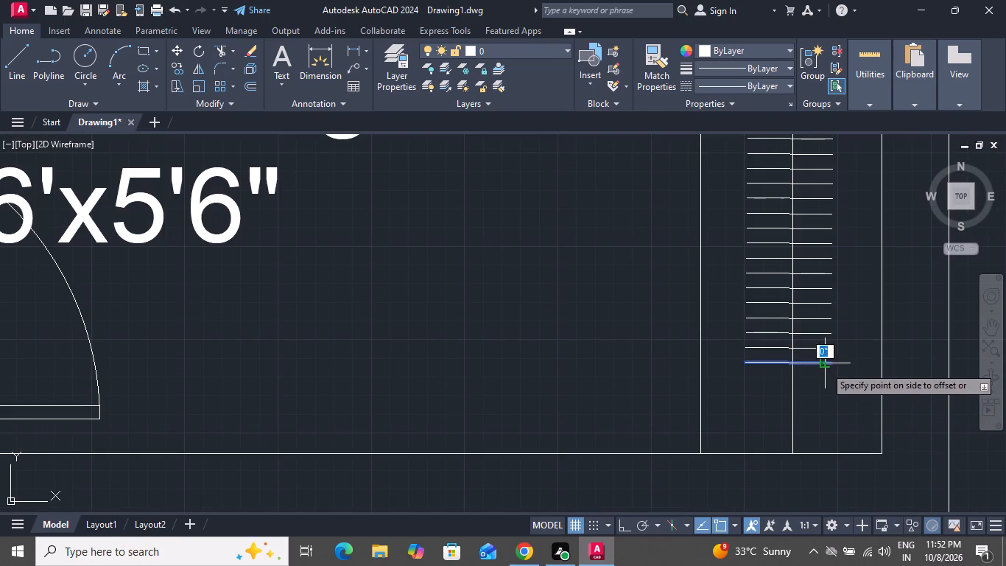
left_click(819, 409)
Complete the hanger row near the wardrobe's south end with three more 2" offsets and end the Offset command.
left_click_drag(820, 380, 820, 390)
left_click(836, 436)
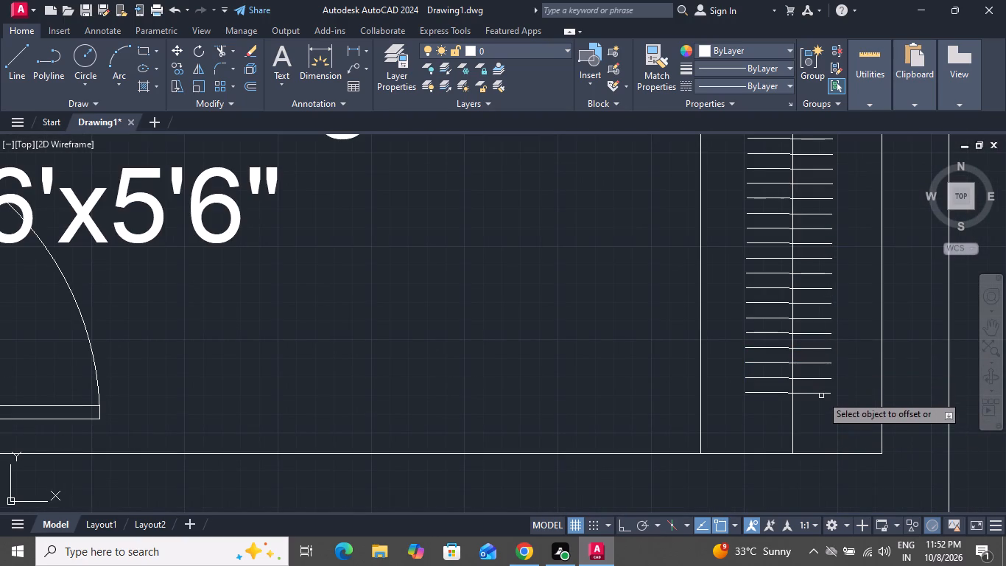
left_click(821, 395)
left_click(823, 433)
left_click(817, 408)
left_click(826, 444)
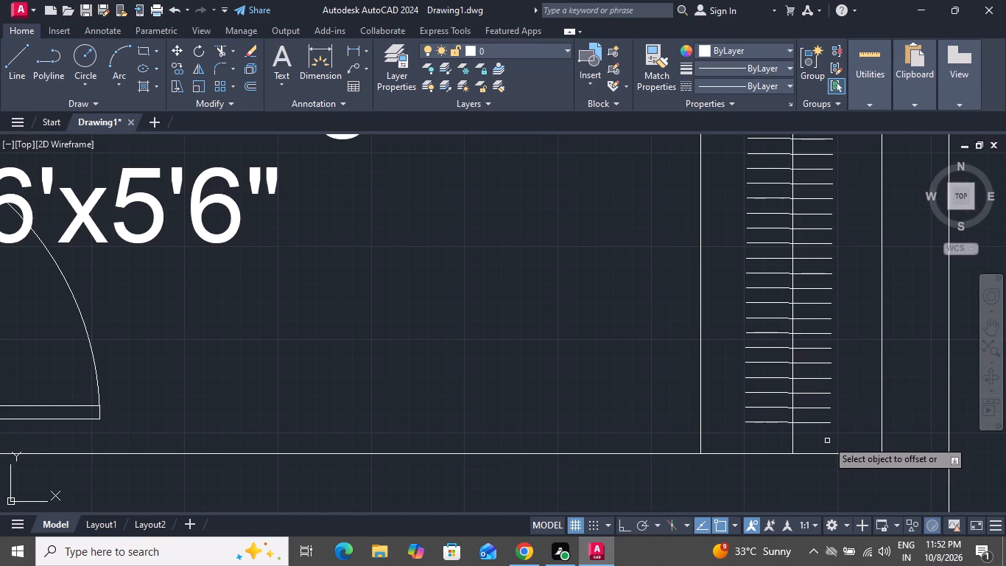
scroll(854, 464, "down", 1)
right_click(712, 299)
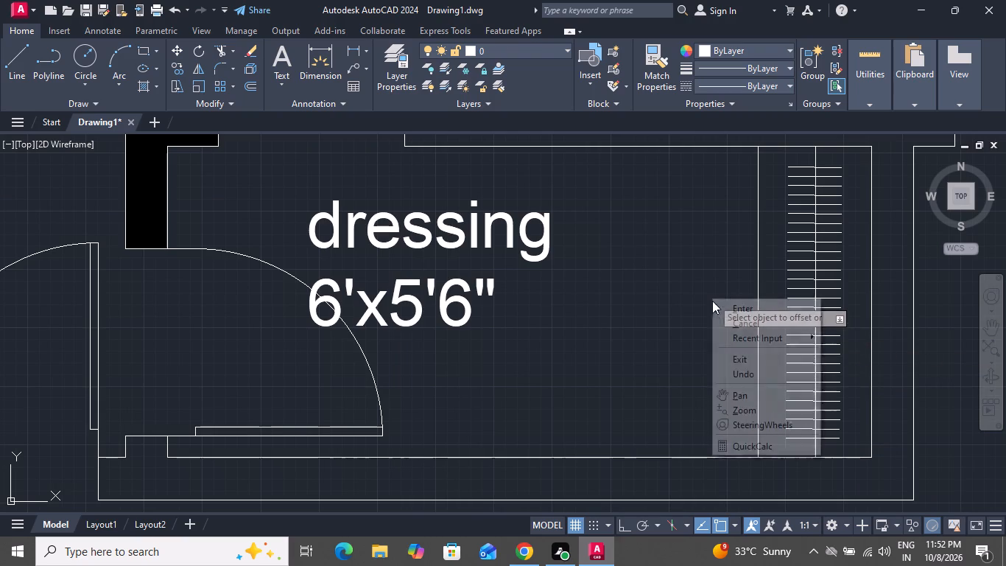
left_click(732, 320)
Move the dressing room label about 2'-7" east and 5" south, clear of the door swing.
left_click(499, 229)
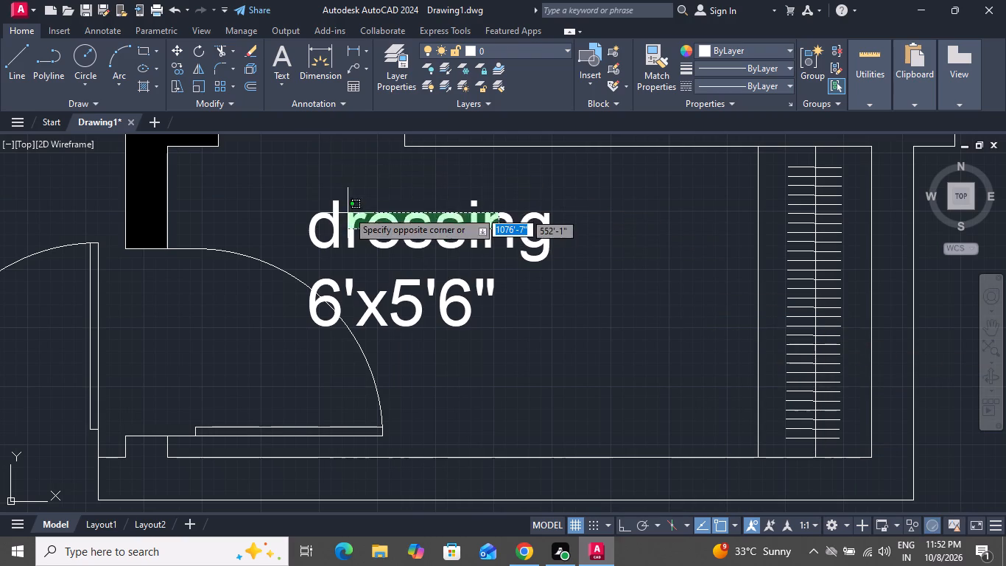
left_click_drag(351, 216, 364, 228)
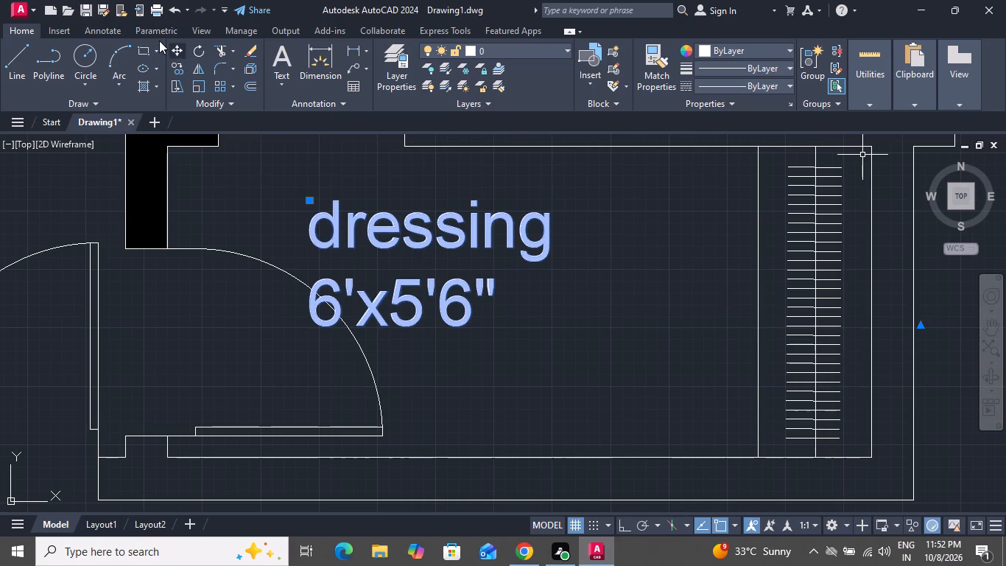
left_click(168, 45)
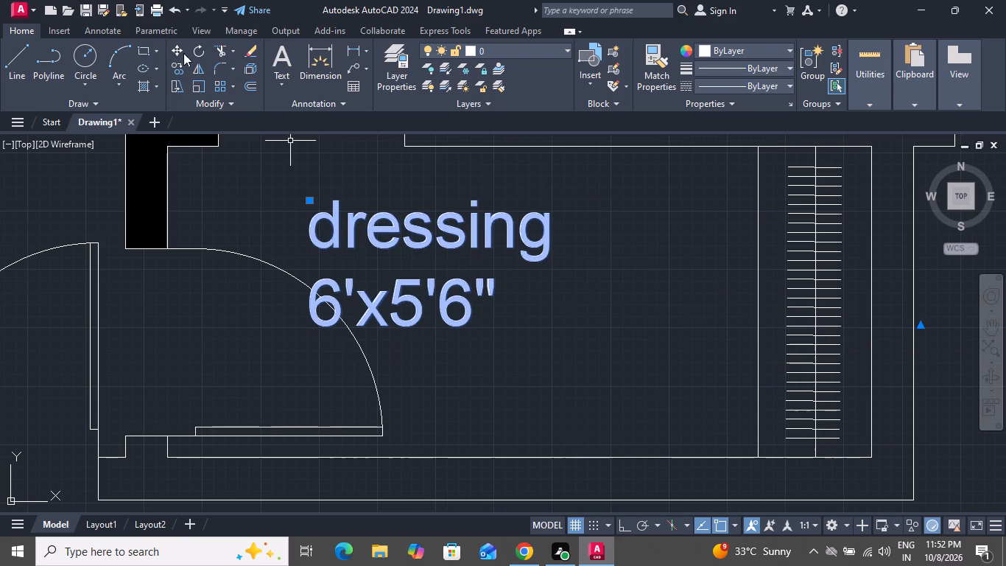
left_click(180, 51)
left_click(395, 281)
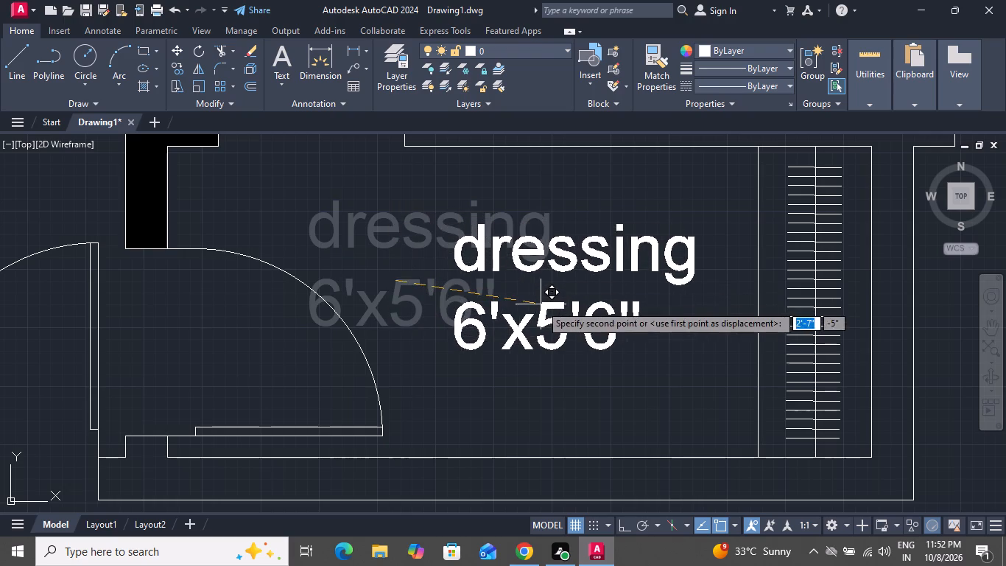
left_click(541, 304)
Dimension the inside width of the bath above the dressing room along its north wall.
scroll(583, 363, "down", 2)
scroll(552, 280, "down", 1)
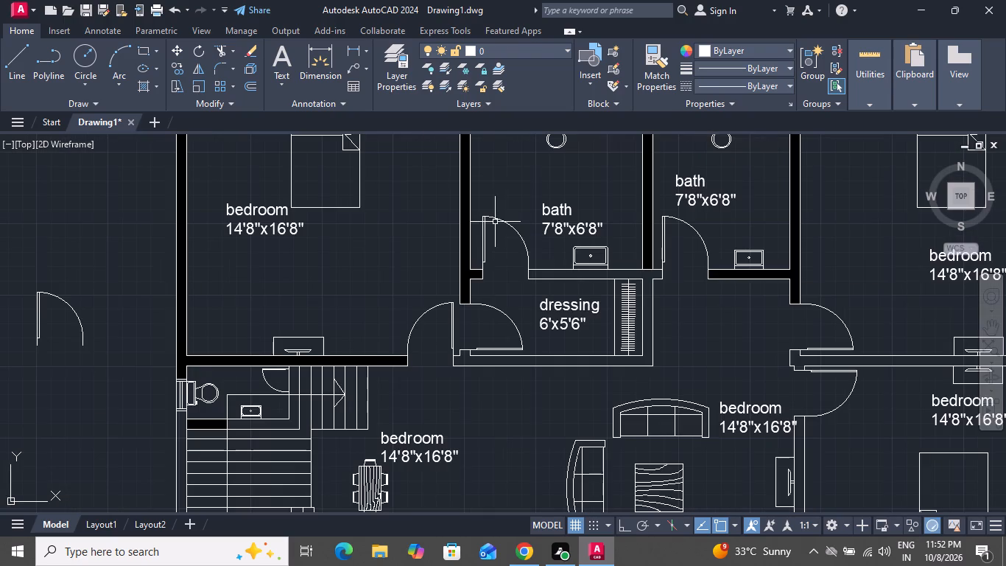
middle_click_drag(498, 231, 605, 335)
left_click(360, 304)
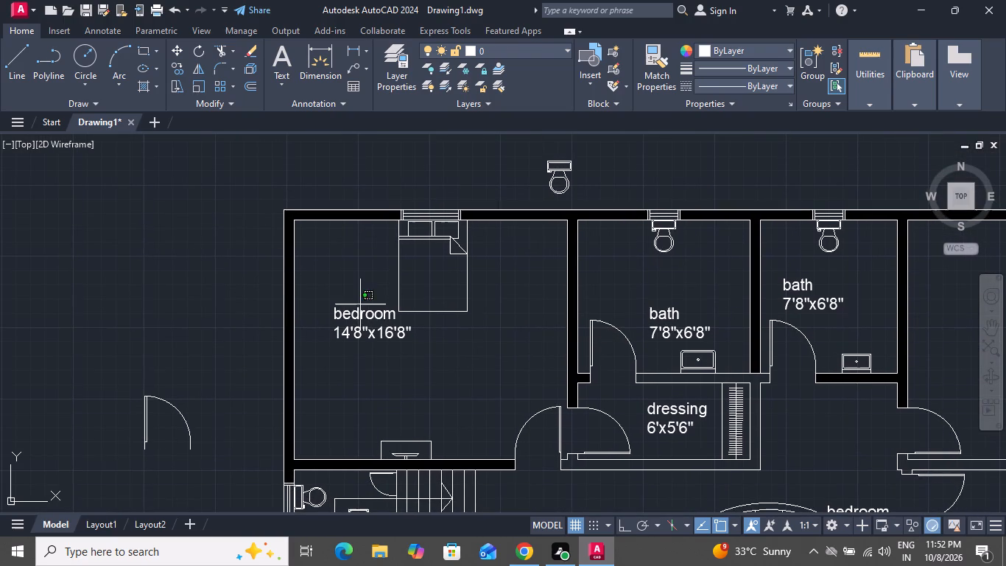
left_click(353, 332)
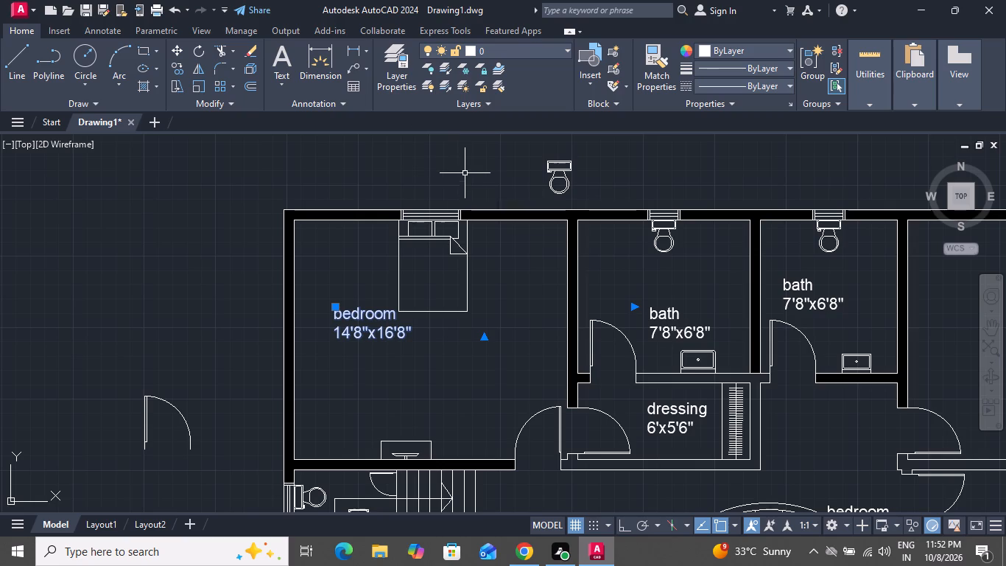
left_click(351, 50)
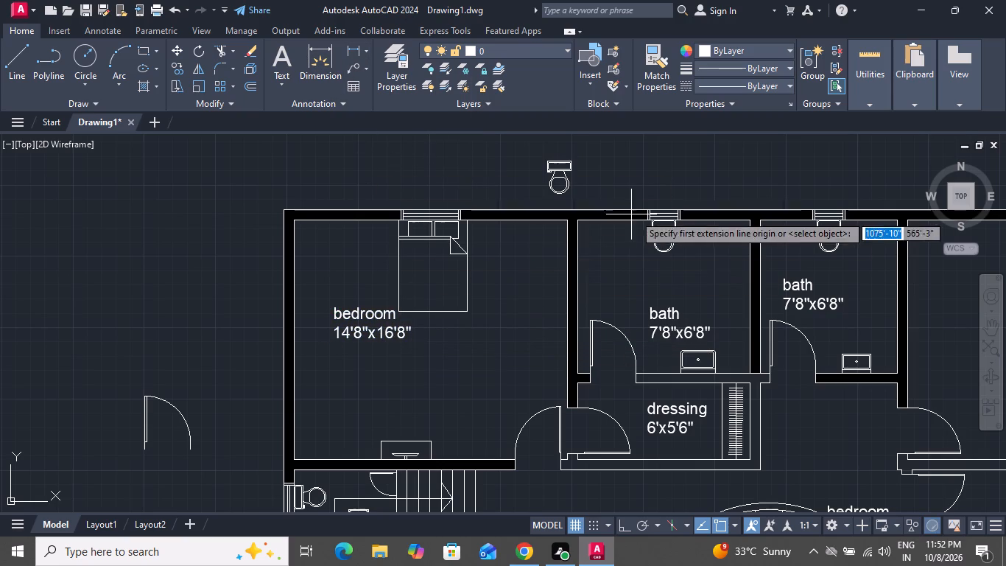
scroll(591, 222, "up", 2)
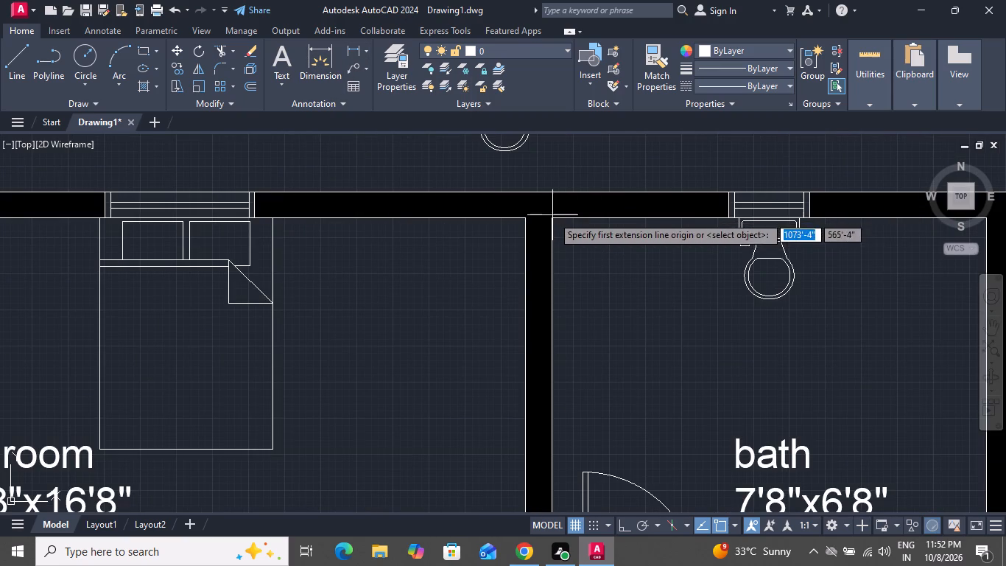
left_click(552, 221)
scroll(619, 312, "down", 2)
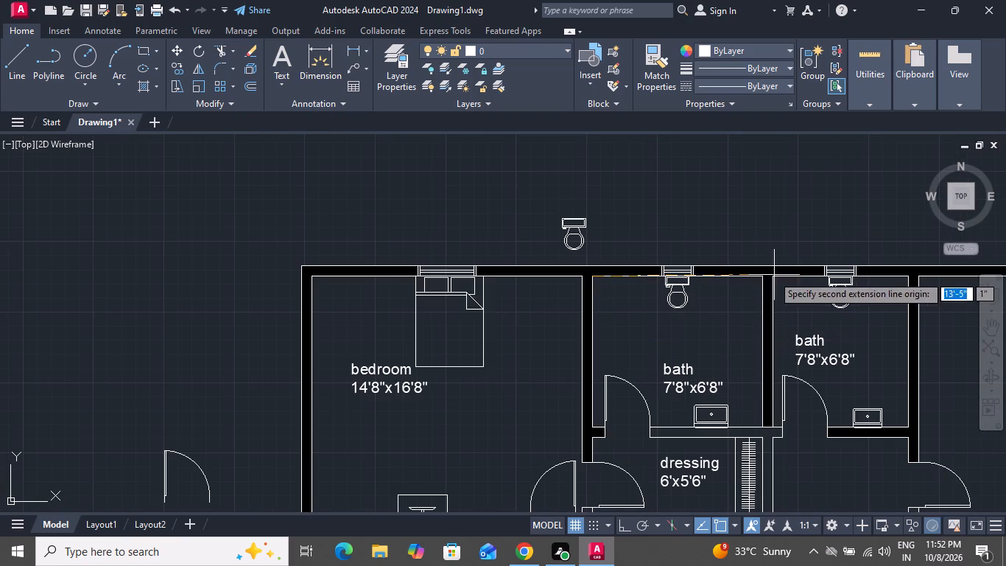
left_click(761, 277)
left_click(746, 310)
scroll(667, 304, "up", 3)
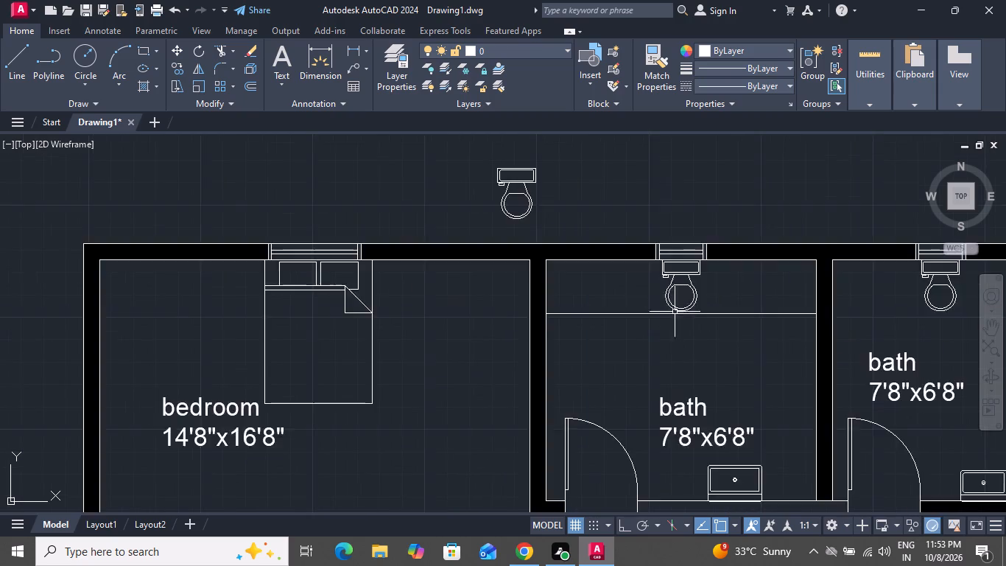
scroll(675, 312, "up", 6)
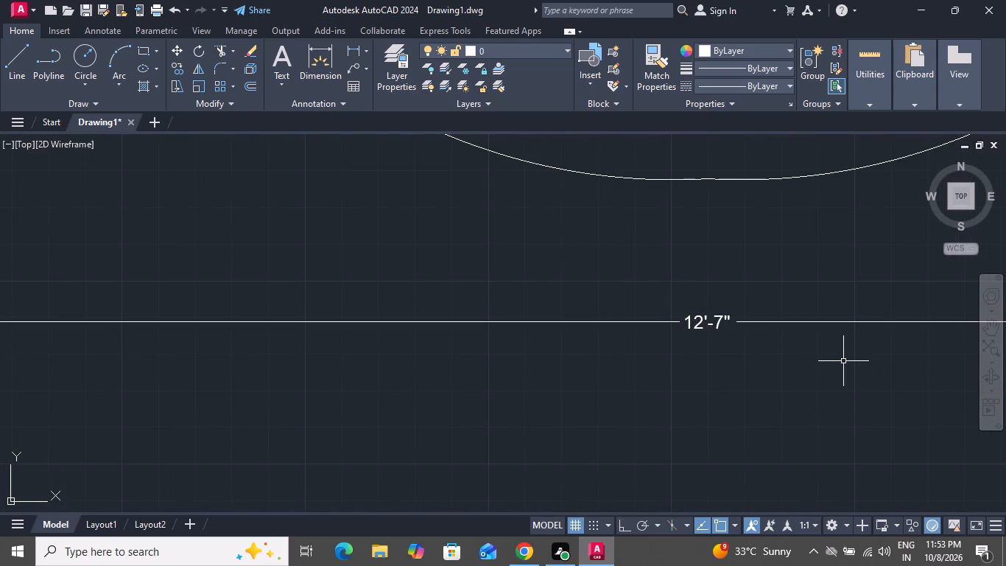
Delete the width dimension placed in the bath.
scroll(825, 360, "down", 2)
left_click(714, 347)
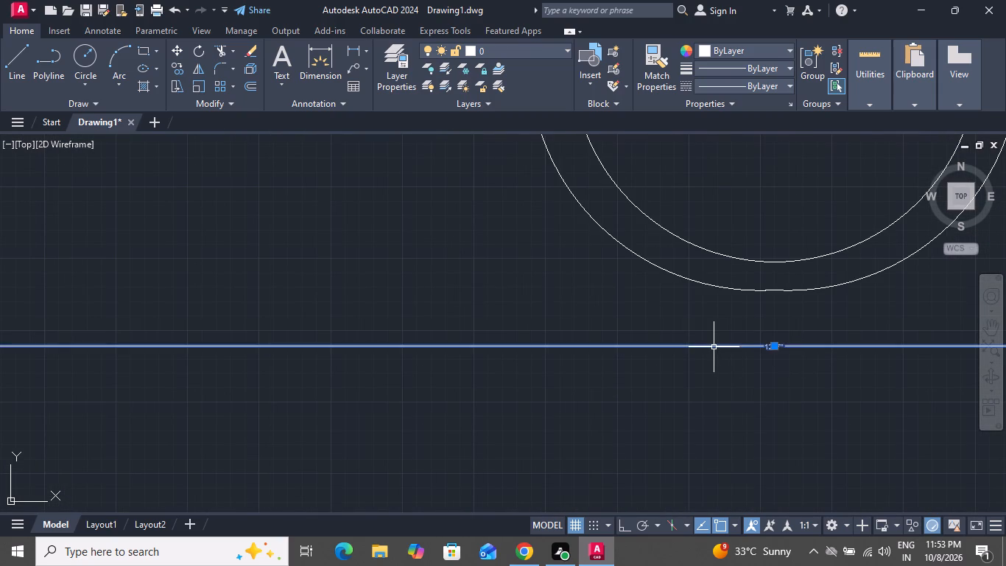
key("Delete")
Move the northwest bedroom's label southeast into the clear floor area below the bed.
scroll(715, 348, "down", 9)
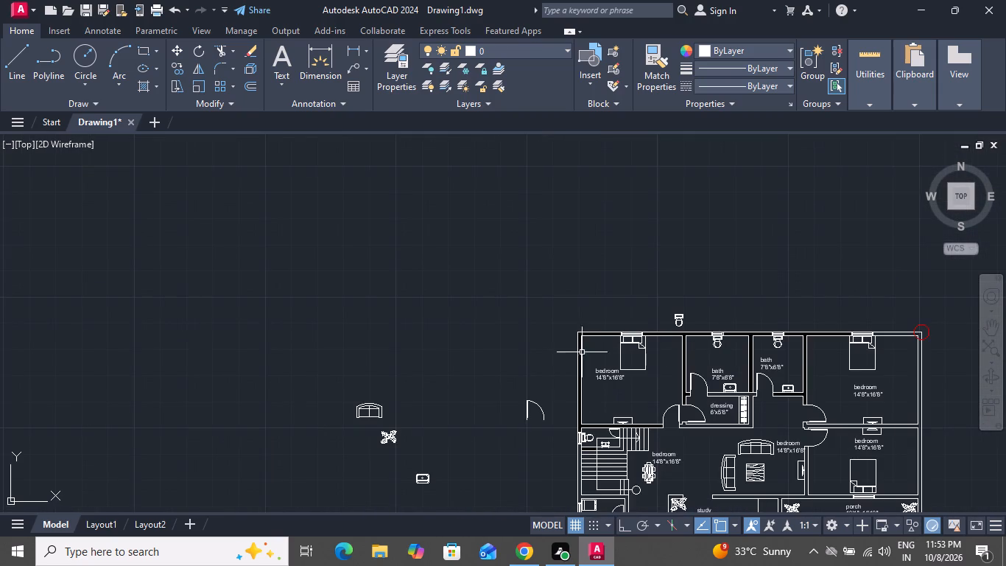
scroll(608, 340, "up", 1)
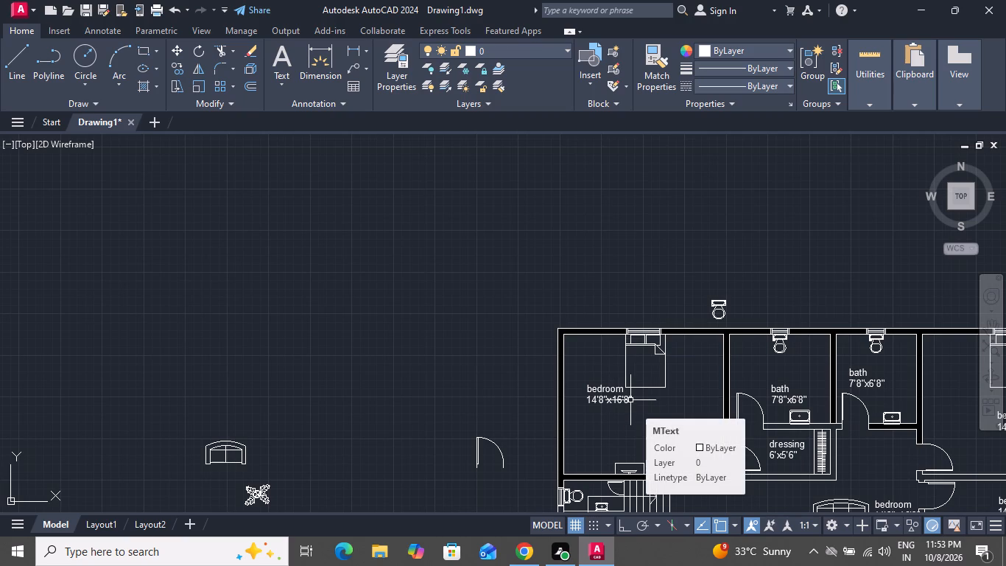
scroll(650, 388, "down", 1)
scroll(651, 436, "up", 1)
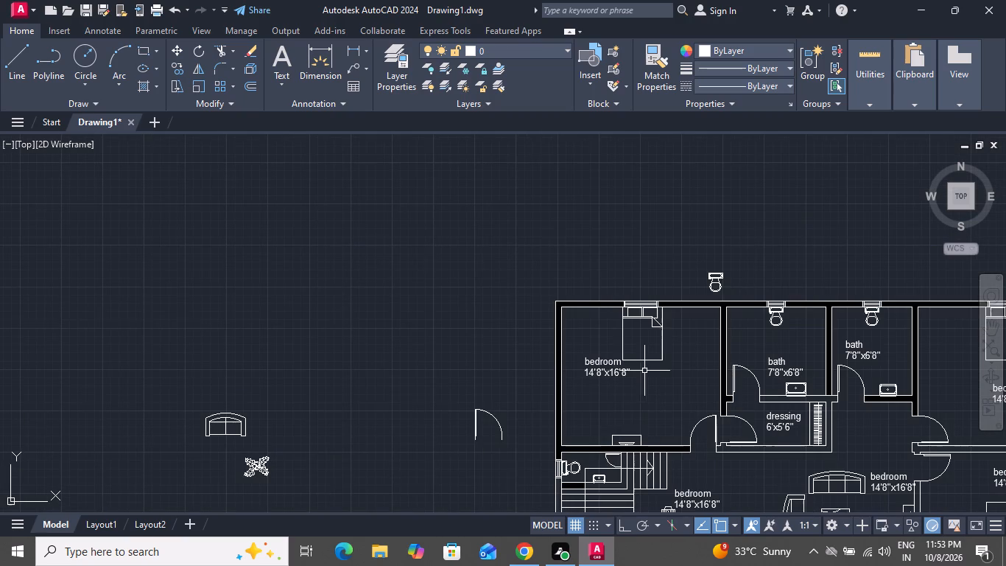
left_click(591, 363)
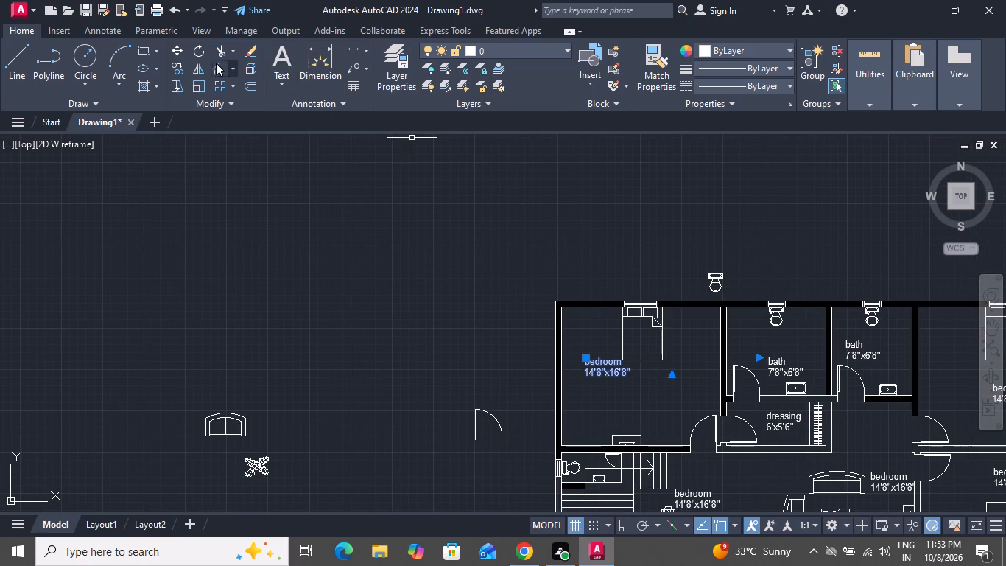
left_click(175, 50)
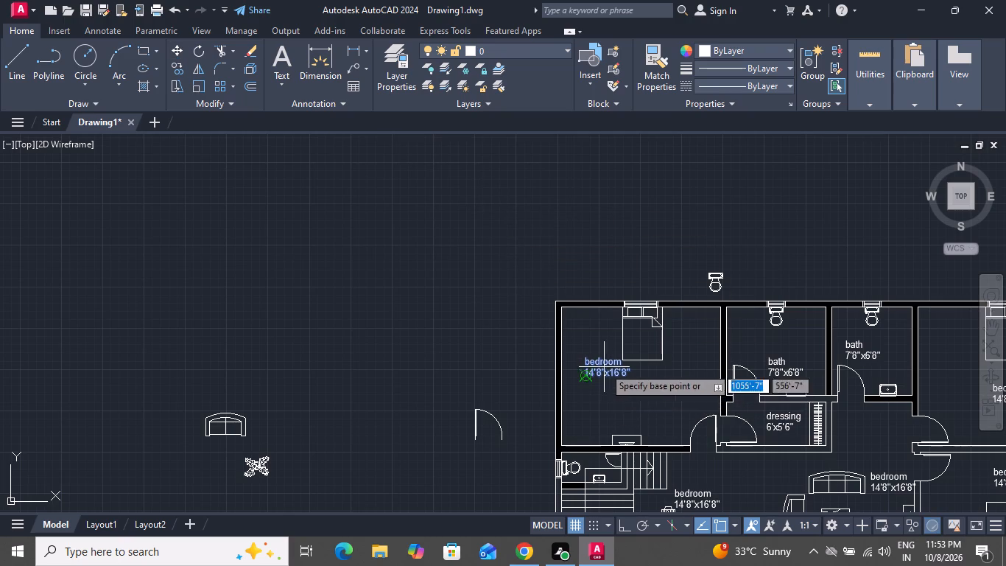
left_click(604, 367)
left_click(622, 403)
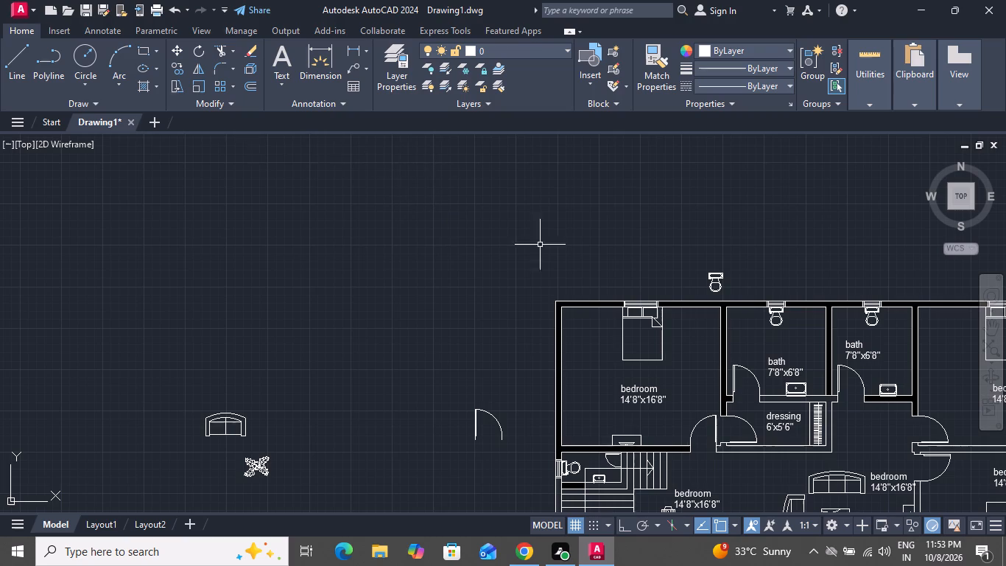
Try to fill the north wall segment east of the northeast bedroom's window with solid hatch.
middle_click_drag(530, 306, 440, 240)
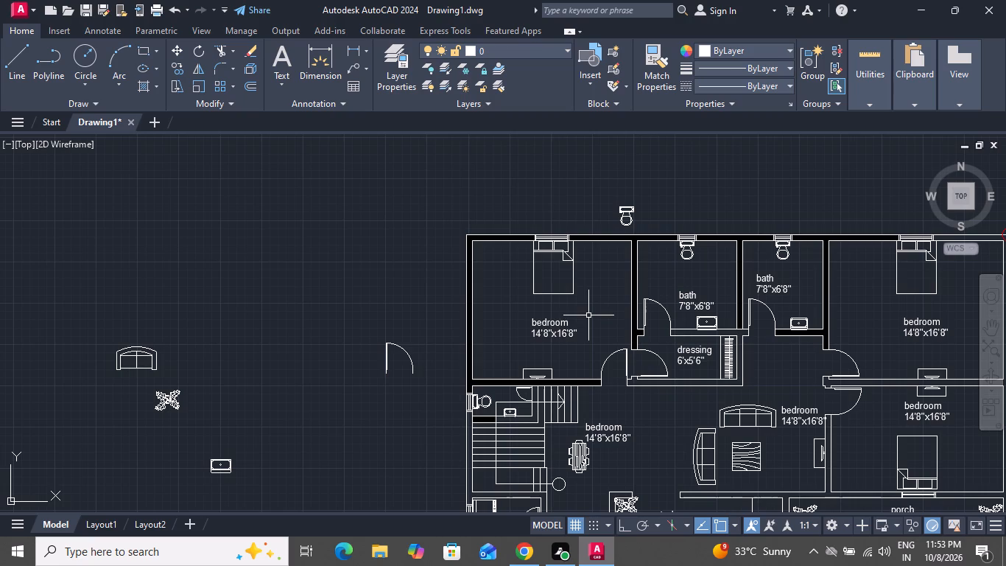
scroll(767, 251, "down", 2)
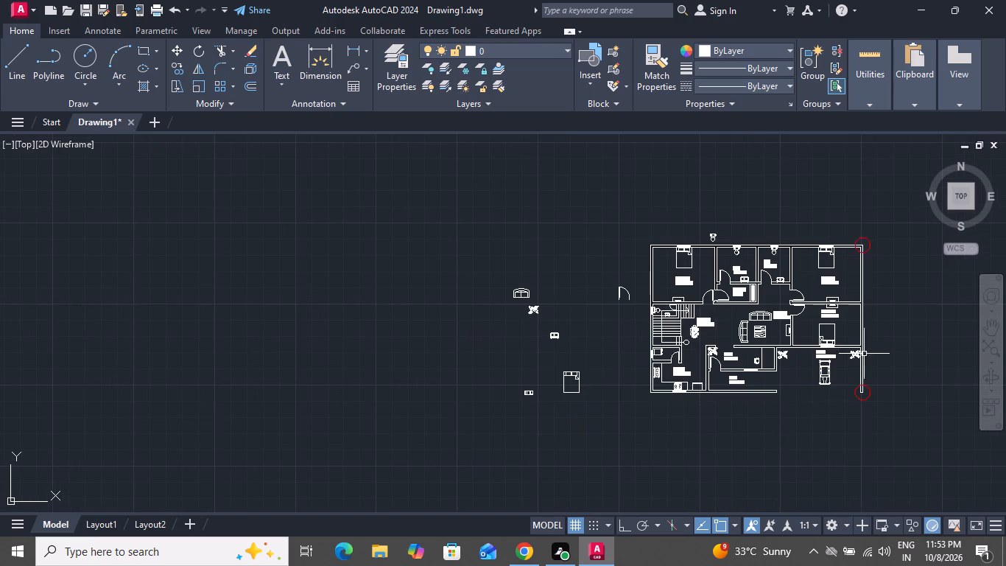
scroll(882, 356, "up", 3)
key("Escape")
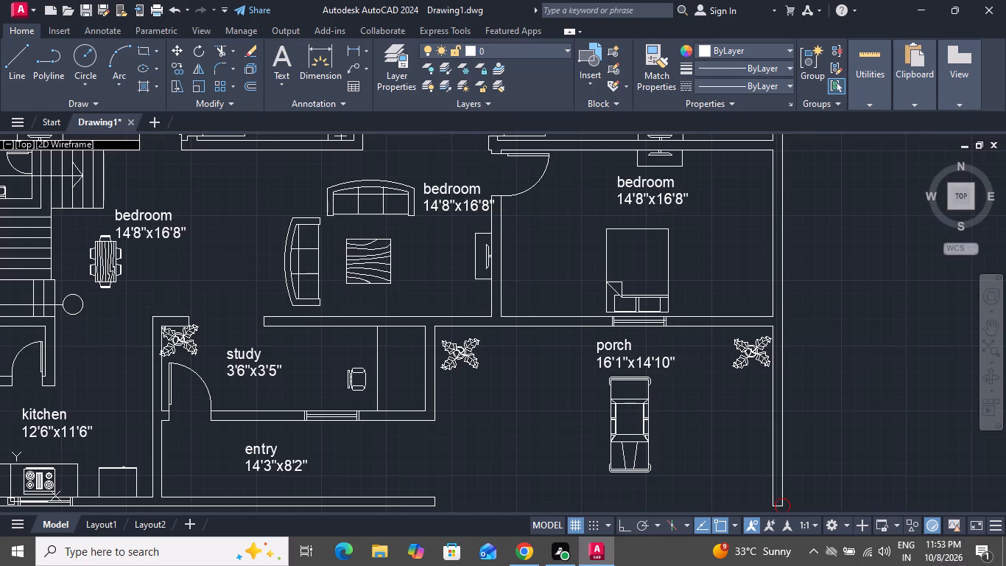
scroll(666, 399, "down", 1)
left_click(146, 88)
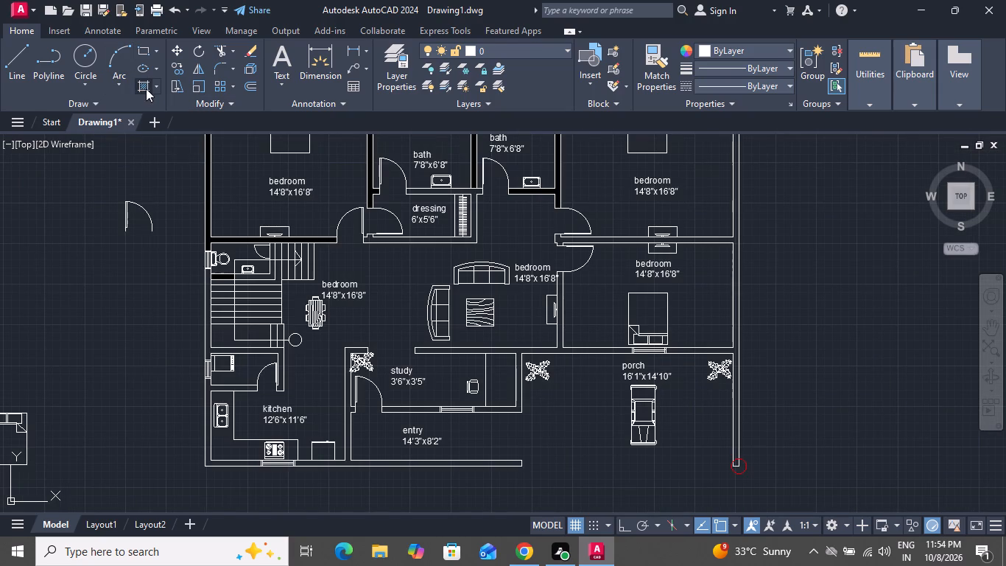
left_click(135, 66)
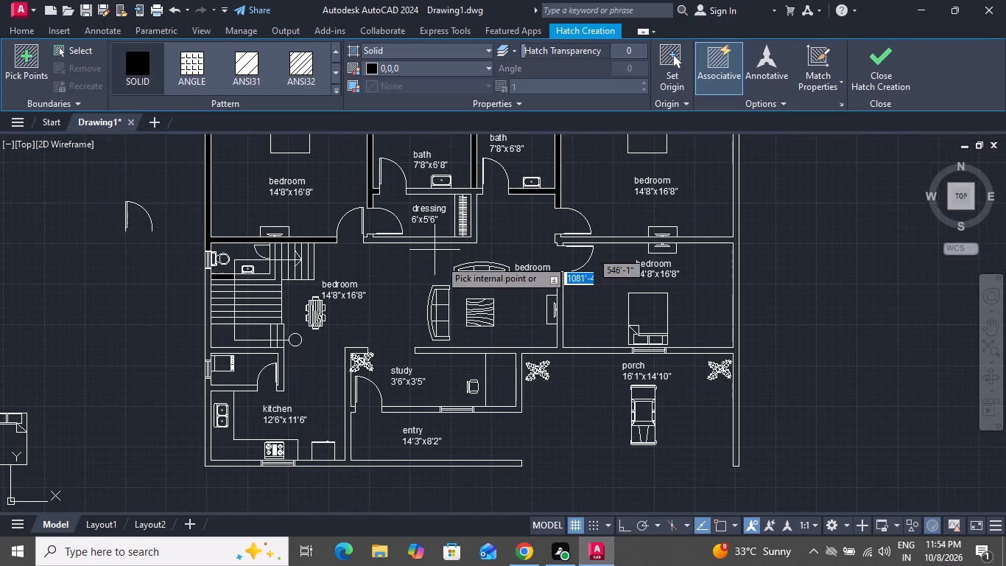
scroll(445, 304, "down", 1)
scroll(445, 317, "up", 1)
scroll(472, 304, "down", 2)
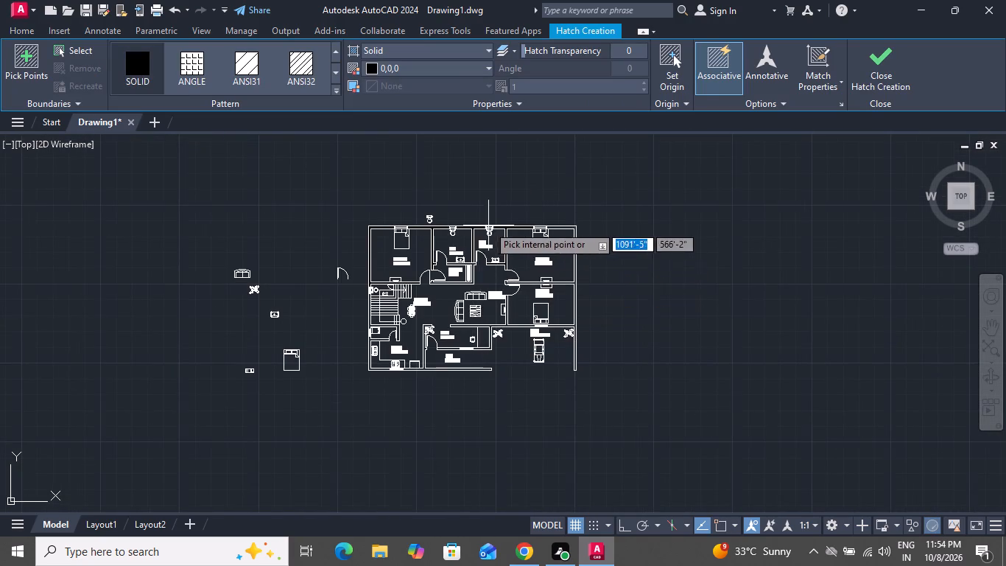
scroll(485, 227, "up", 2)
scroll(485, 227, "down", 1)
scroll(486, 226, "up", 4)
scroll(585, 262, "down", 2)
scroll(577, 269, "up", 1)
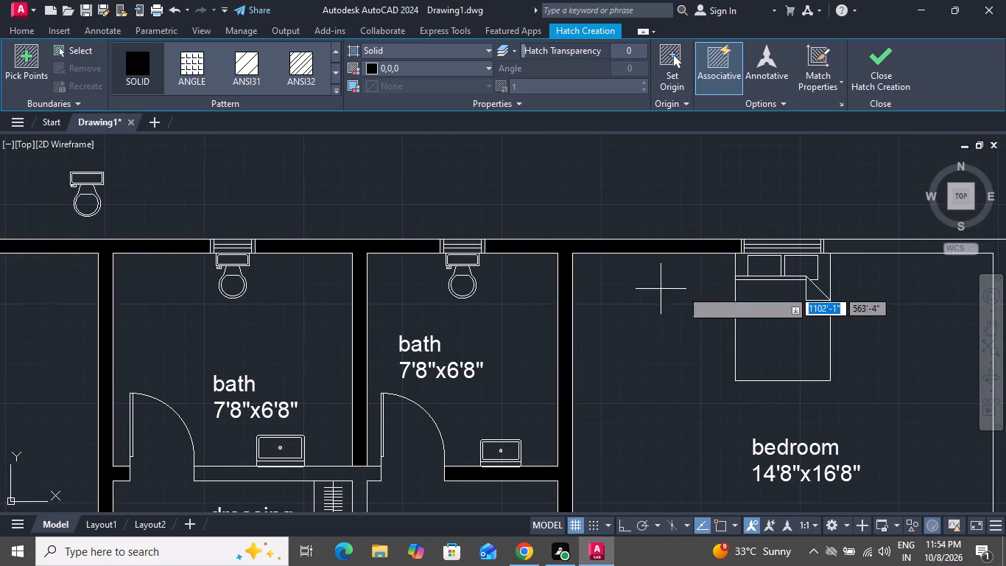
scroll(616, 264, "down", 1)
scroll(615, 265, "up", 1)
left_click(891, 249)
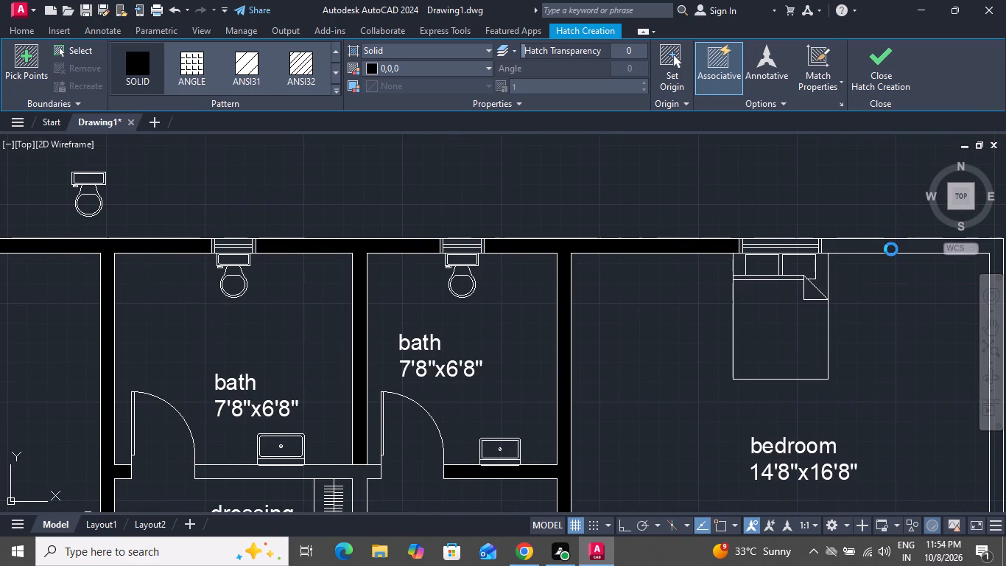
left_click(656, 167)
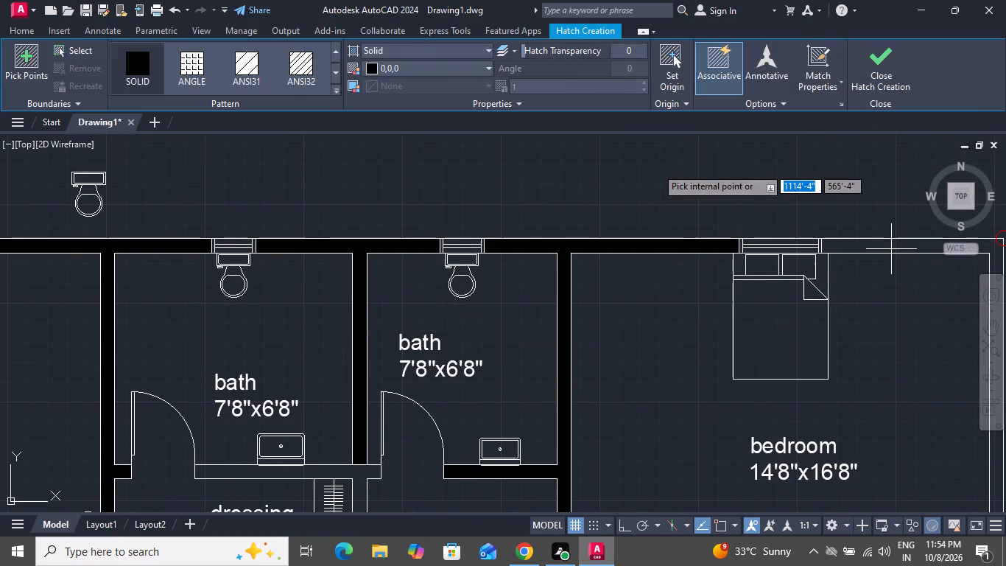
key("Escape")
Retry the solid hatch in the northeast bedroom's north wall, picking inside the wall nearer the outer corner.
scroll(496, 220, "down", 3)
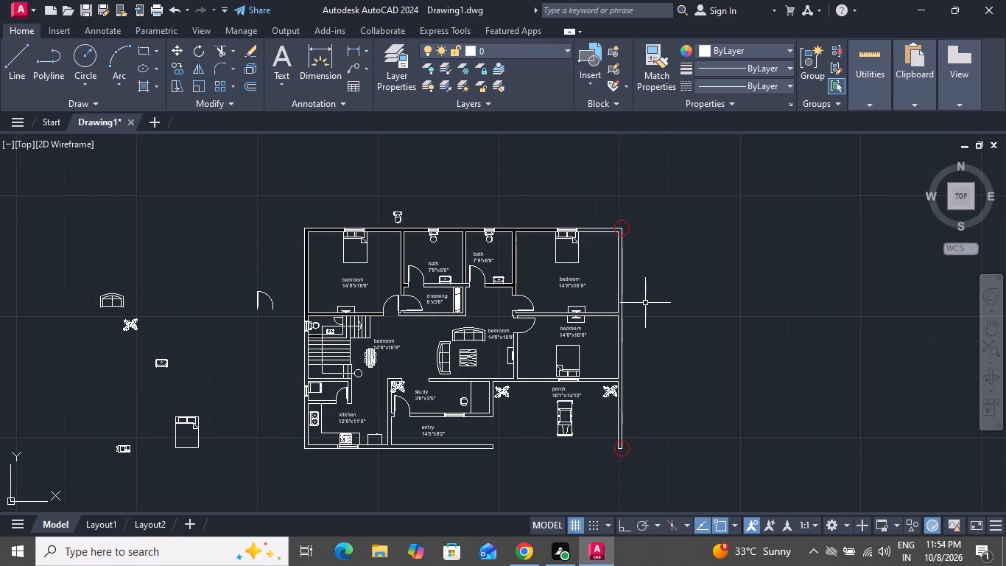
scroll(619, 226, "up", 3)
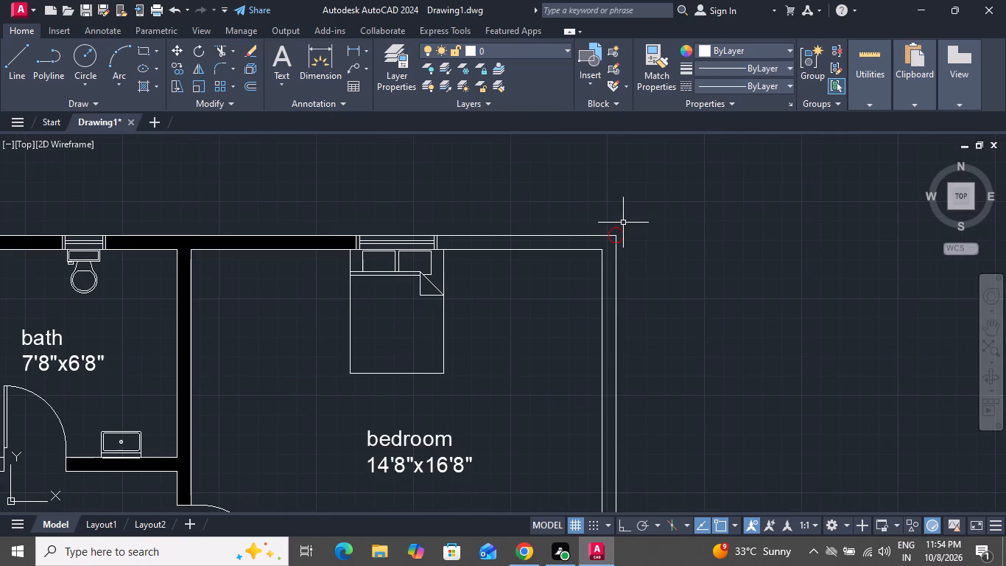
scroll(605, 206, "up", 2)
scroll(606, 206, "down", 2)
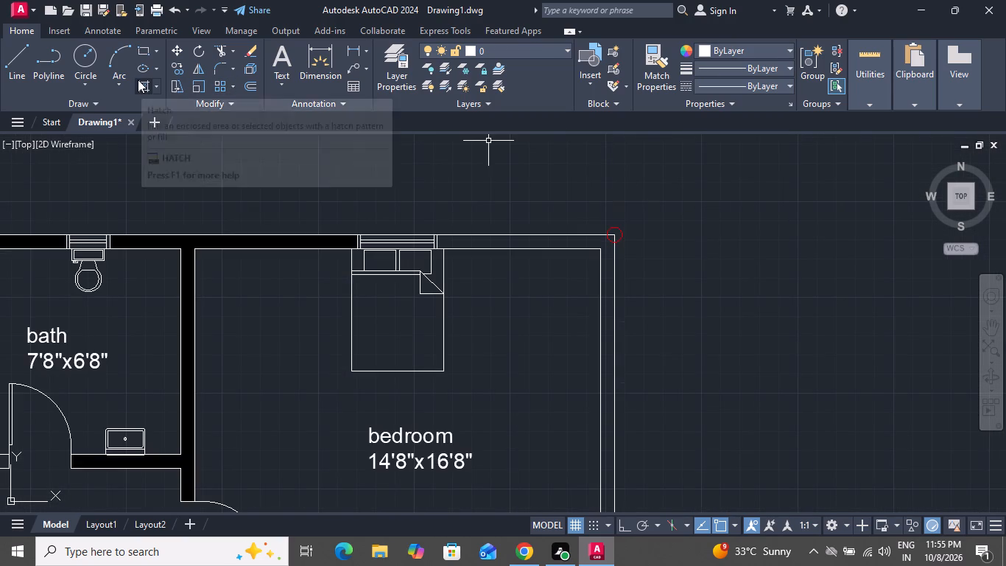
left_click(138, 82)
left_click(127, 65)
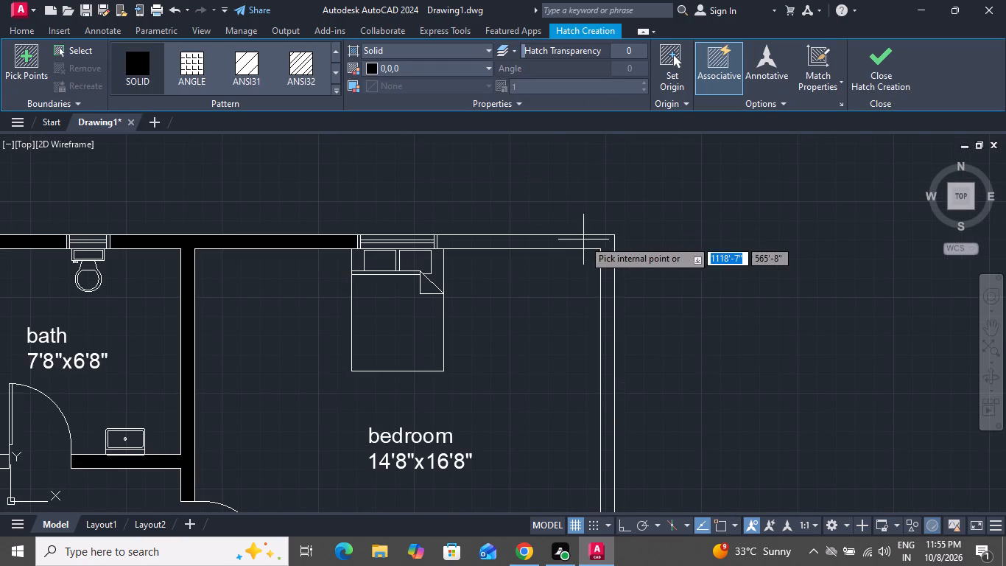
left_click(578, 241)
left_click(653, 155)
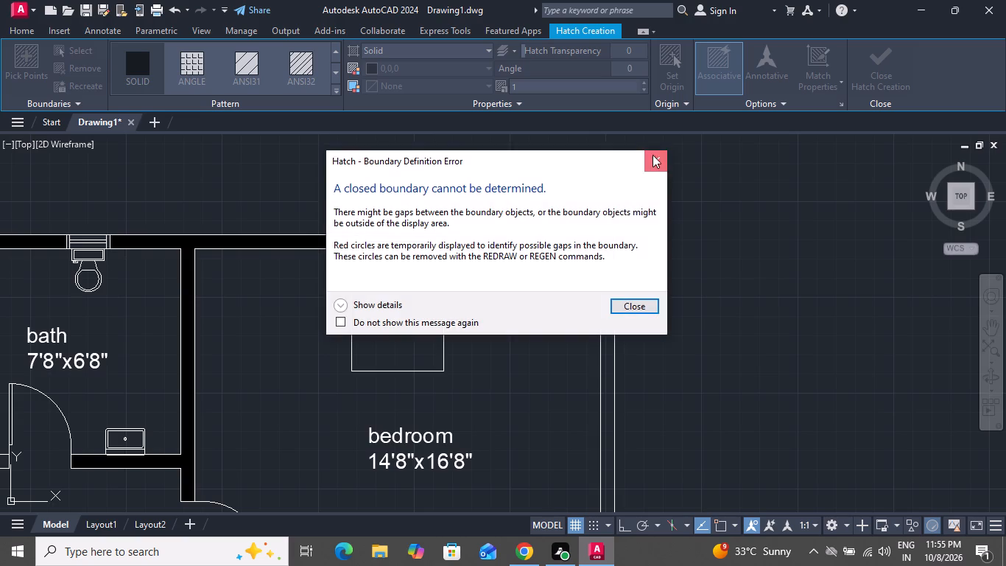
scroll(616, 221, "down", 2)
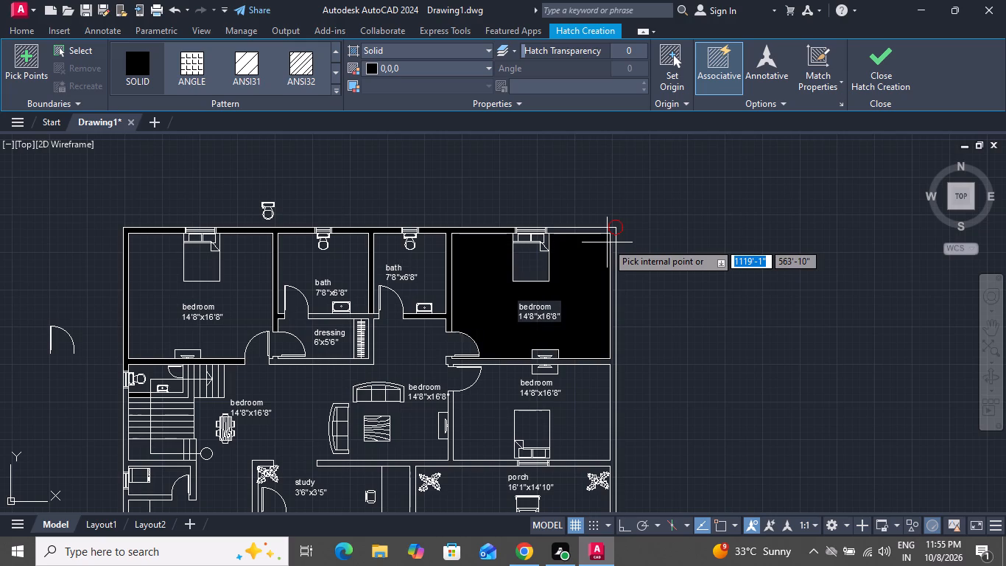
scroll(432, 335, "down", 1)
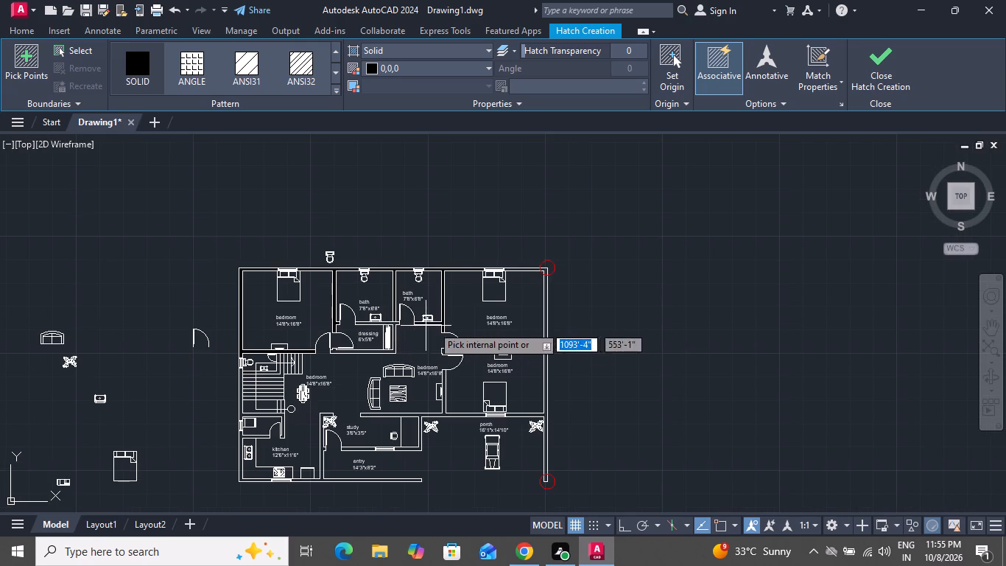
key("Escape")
Change the size line in the northeast bedroom's label to 14'8"x12'7".
scroll(527, 326, "up", 2)
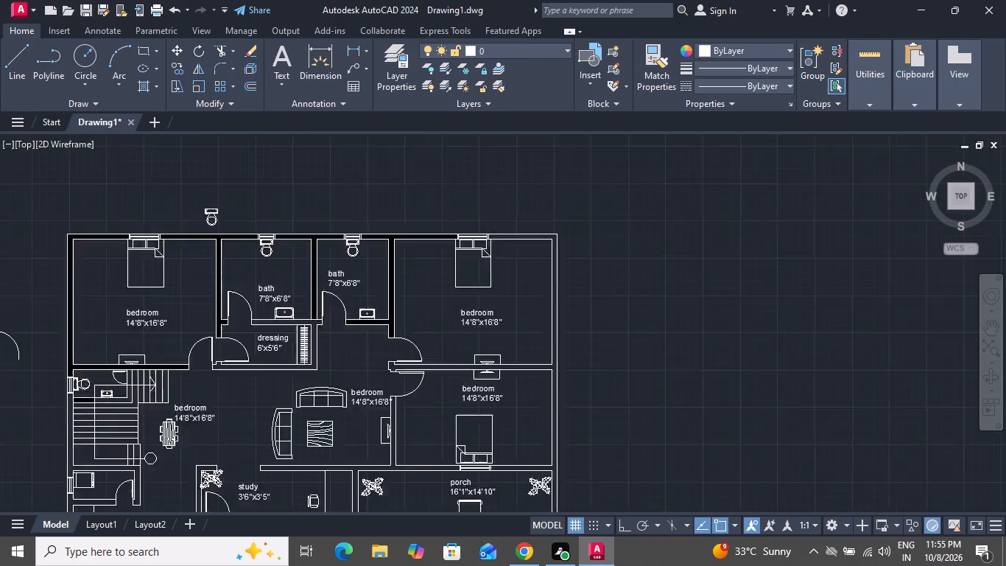
scroll(465, 318, "up", 2)
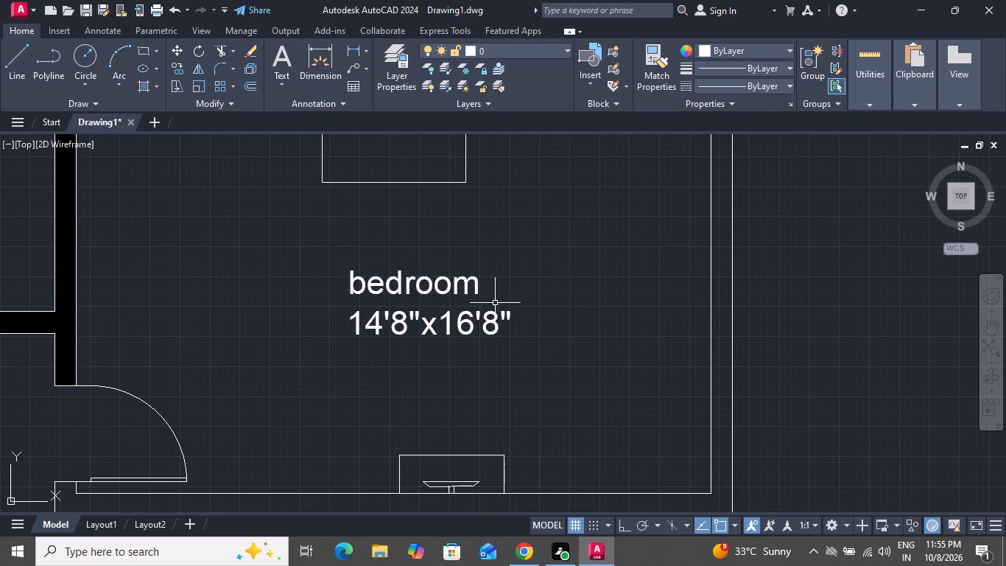
scroll(496, 326, "up", 1)
double_click(493, 308)
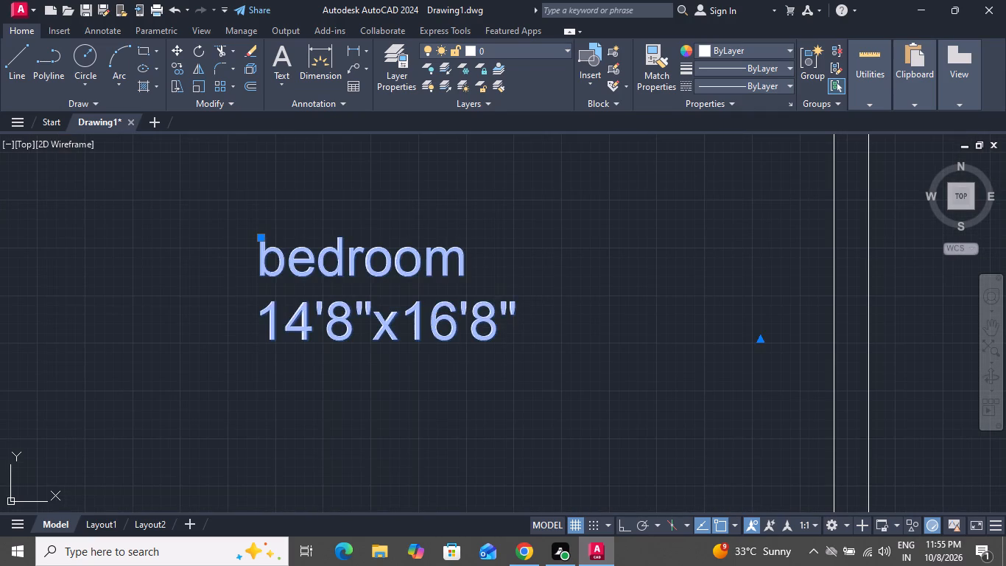
left_click(523, 309)
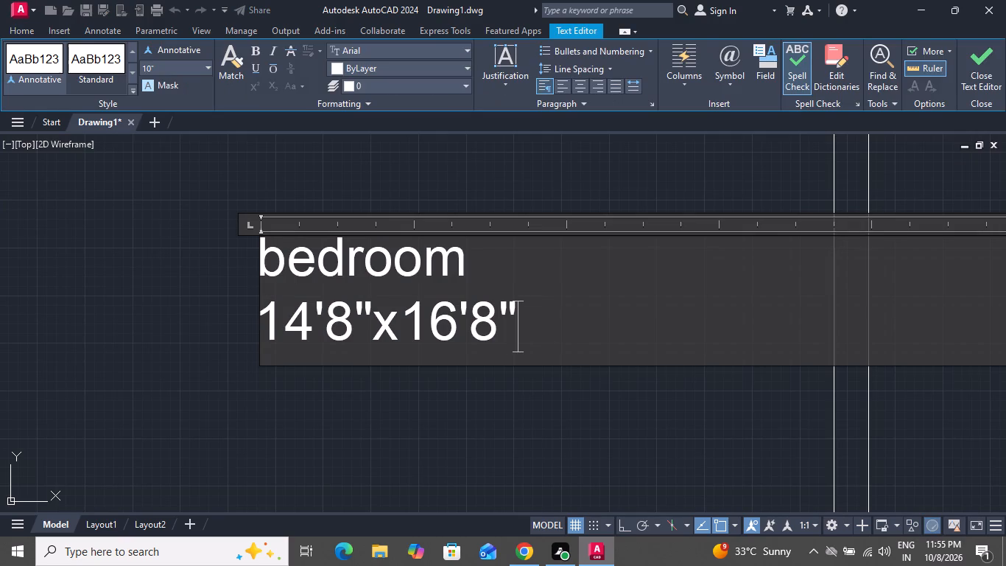
key("BackSpace")
key("BackSpace")
key("BackSpace")
key("BackSpace")
key("BackSpace")
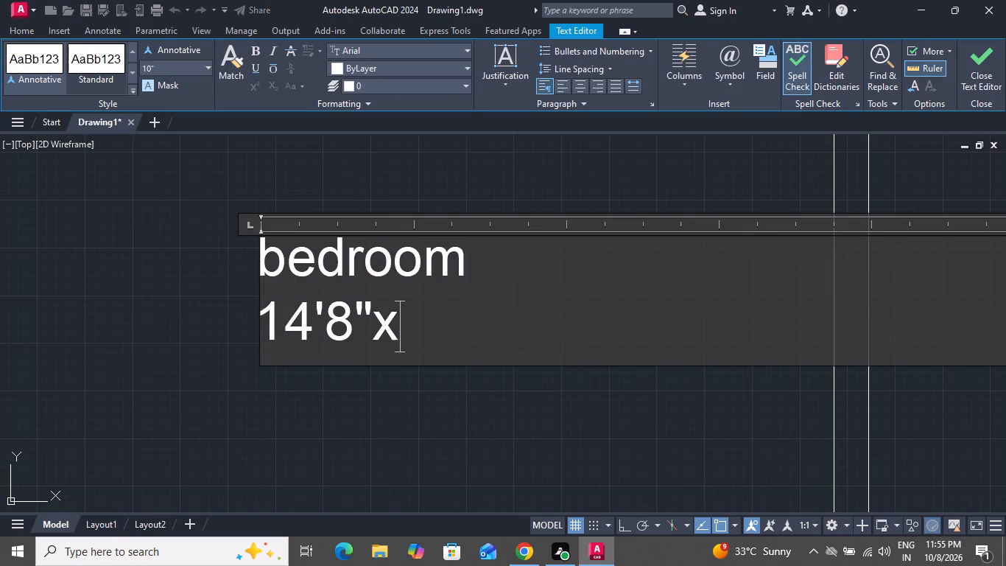
key("grave")
key("Delete")
key("BackSpace")
type("12'")
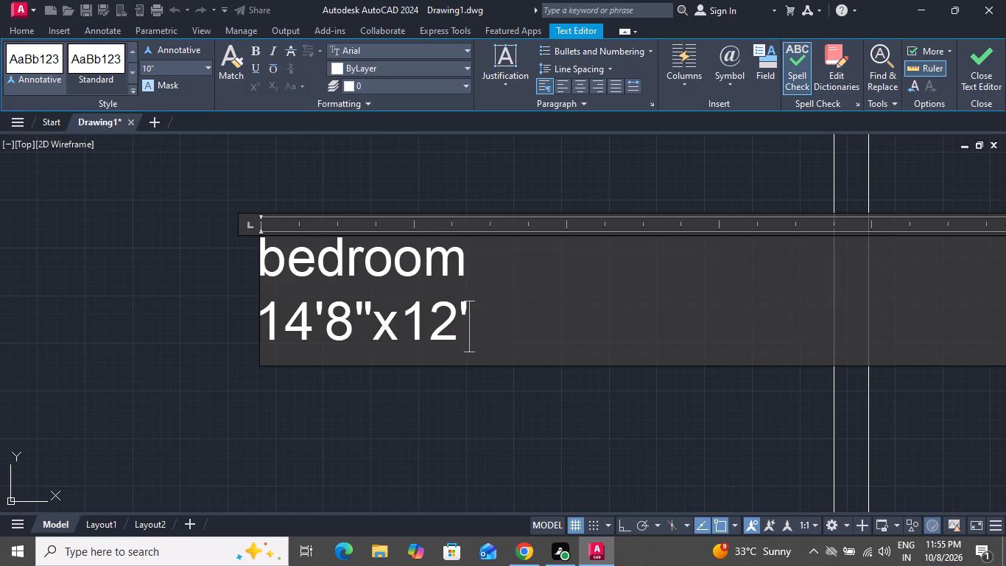
type("7\"")
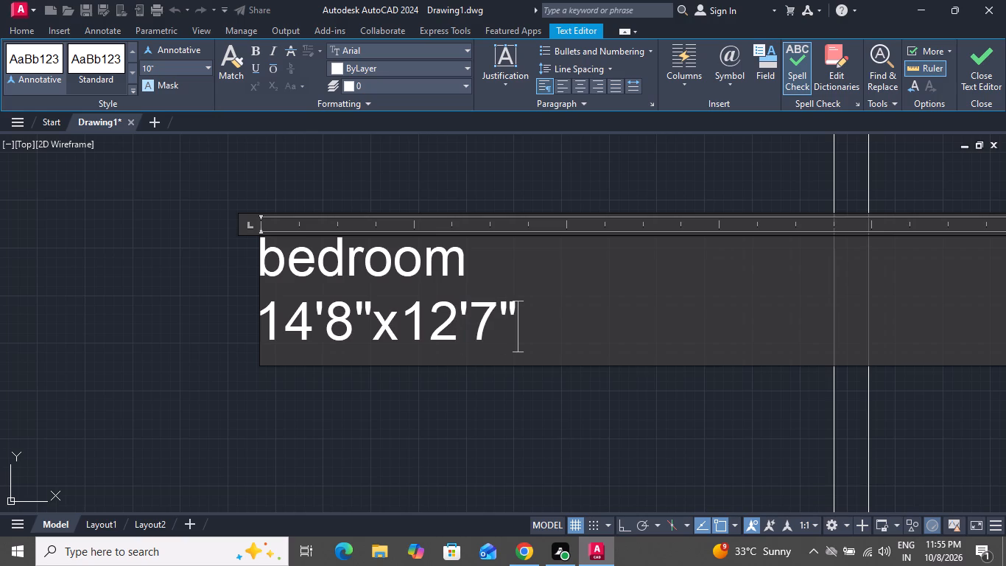
left_click(539, 427)
Retype the name line as "bedroom" in the label of the bedroom directly south of the northeast bedroom.
scroll(545, 378, "down", 2)
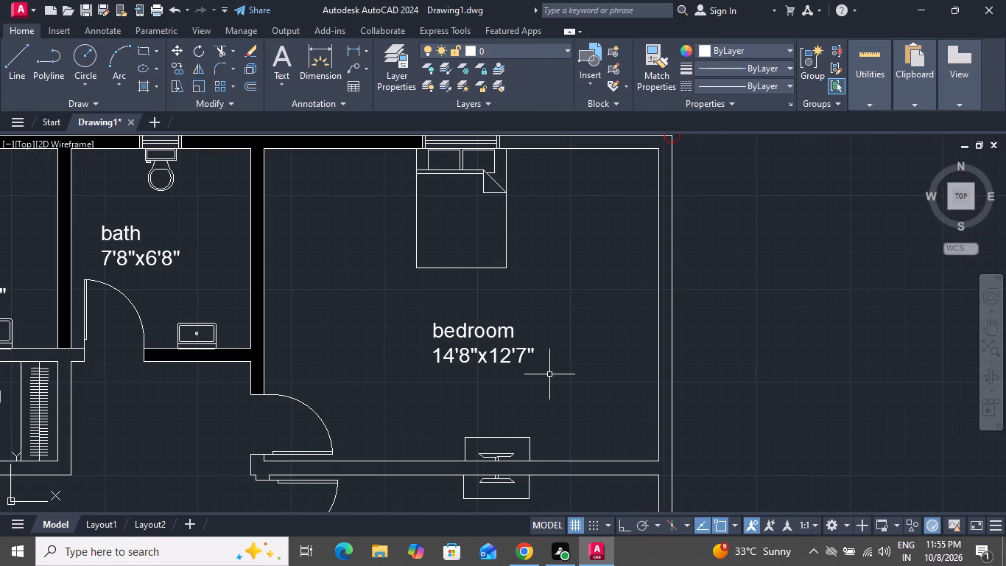
scroll(549, 363, "down", 1)
scroll(548, 354, "up", 1)
scroll(531, 321, "down", 1)
scroll(531, 321, "up", 1)
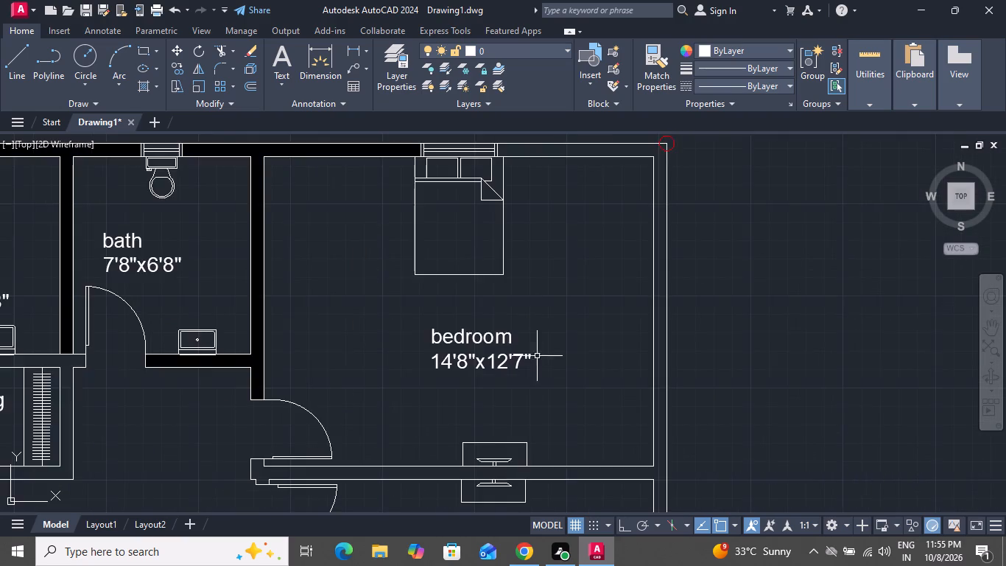
scroll(558, 319, "down", 1)
scroll(558, 319, "up", 1)
scroll(549, 318, "down", 1)
scroll(549, 318, "up", 1)
scroll(549, 316, "down", 1)
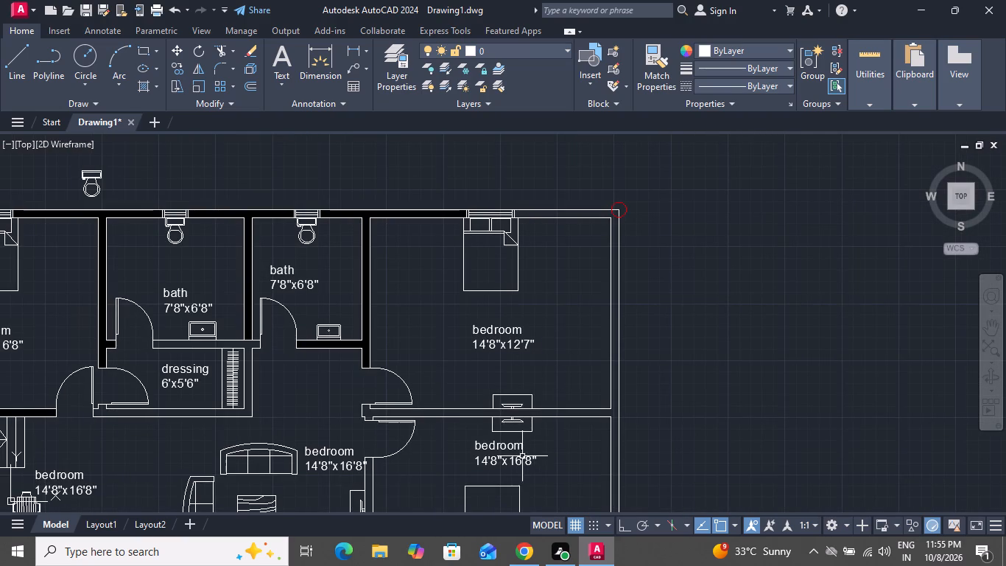
scroll(522, 455, "up", 3)
scroll(522, 447, "down", 1)
double_click(520, 430)
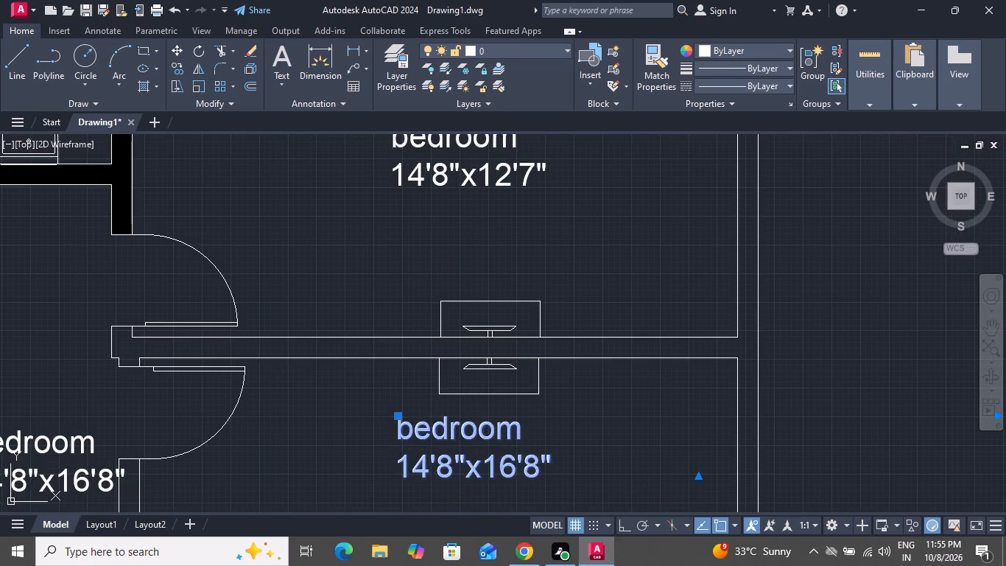
key("BackSpace")
key("BackSpace")
key("BackSpace")
key("BackSpace")
key("BackSpace")
key("BackSpace")
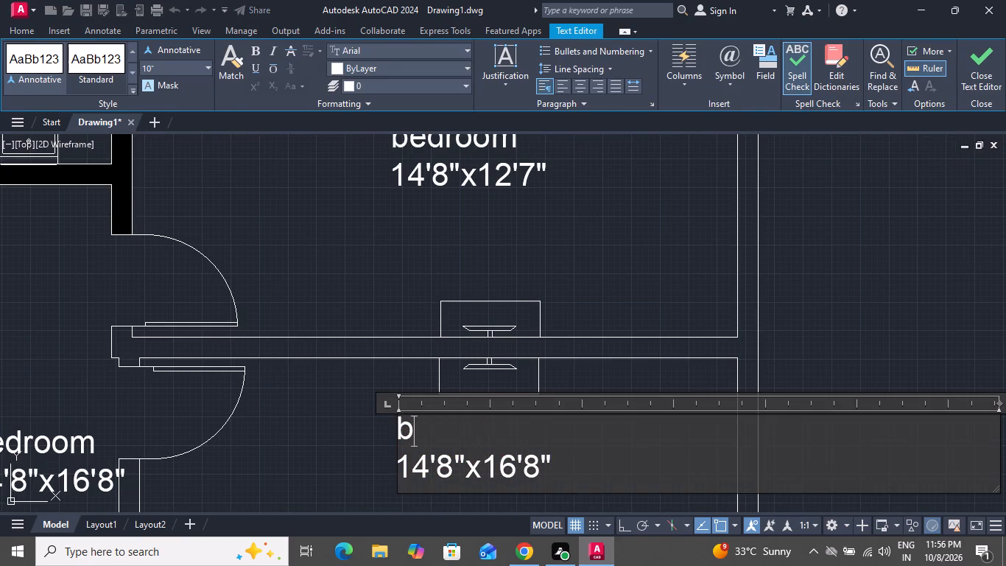
key("BackSpace")
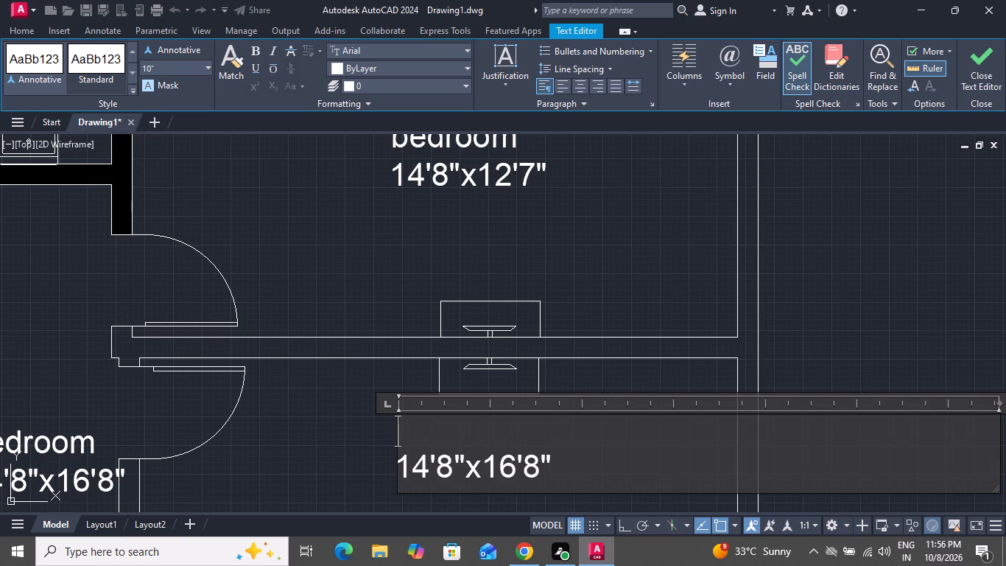
type("bedroom")
Change the size line in the southeast bedroom's label to 15'8"x12'7".
left_click(564, 469)
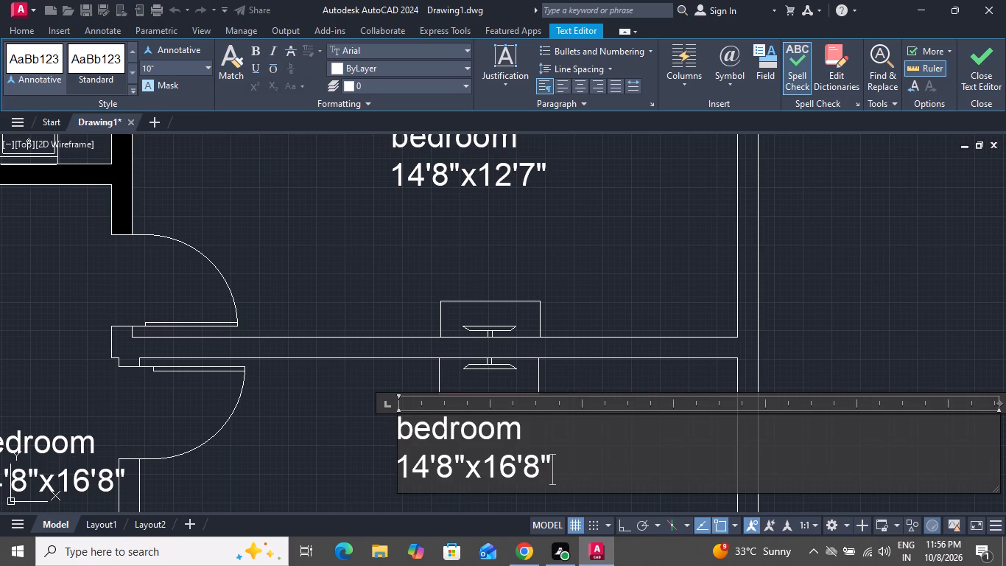
key("BackSpace")
key("BackSpace")
key("BackSpace")
key("BackSpace")
key("BackSpace")
key("BackSpace")
key("BackSpace")
key("BackSpace")
key("BackSpace")
key("BackSpace")
key("BackSpace")
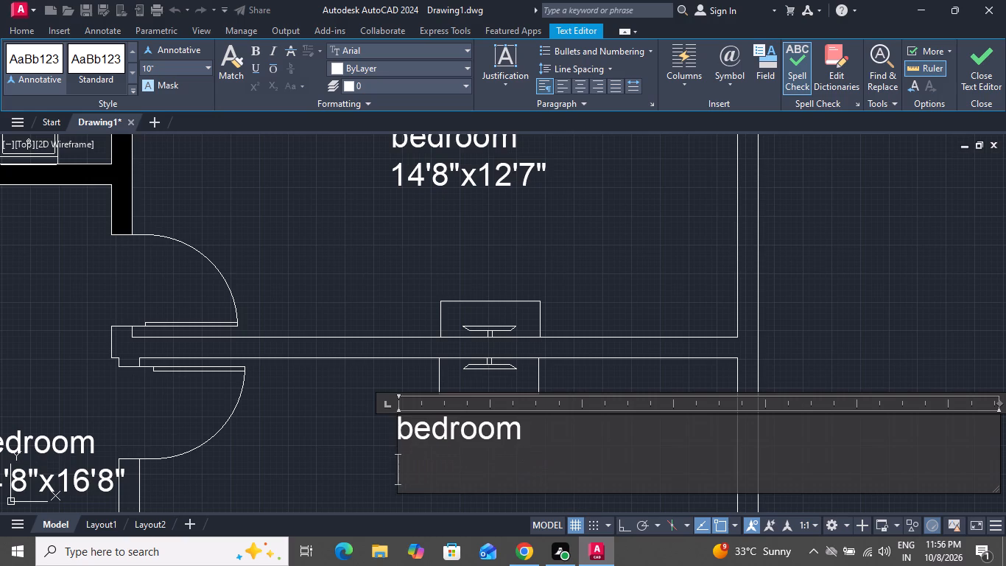
key("1")
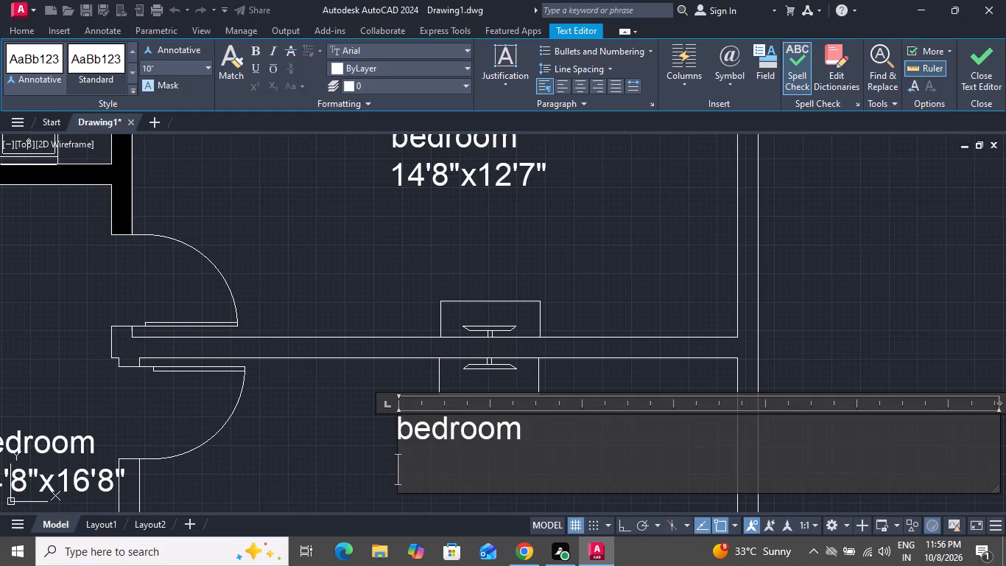
type("5'")
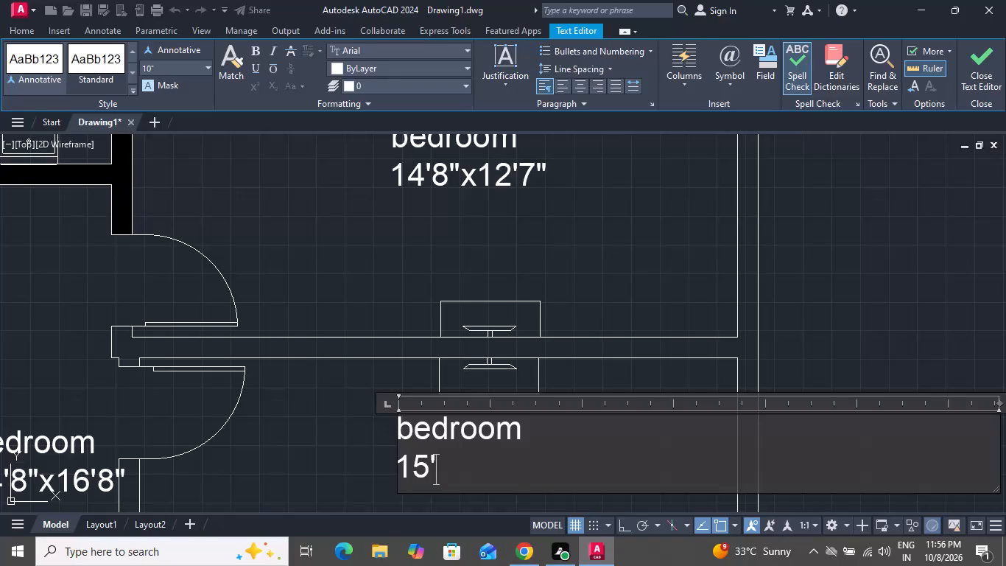
type("8\"")
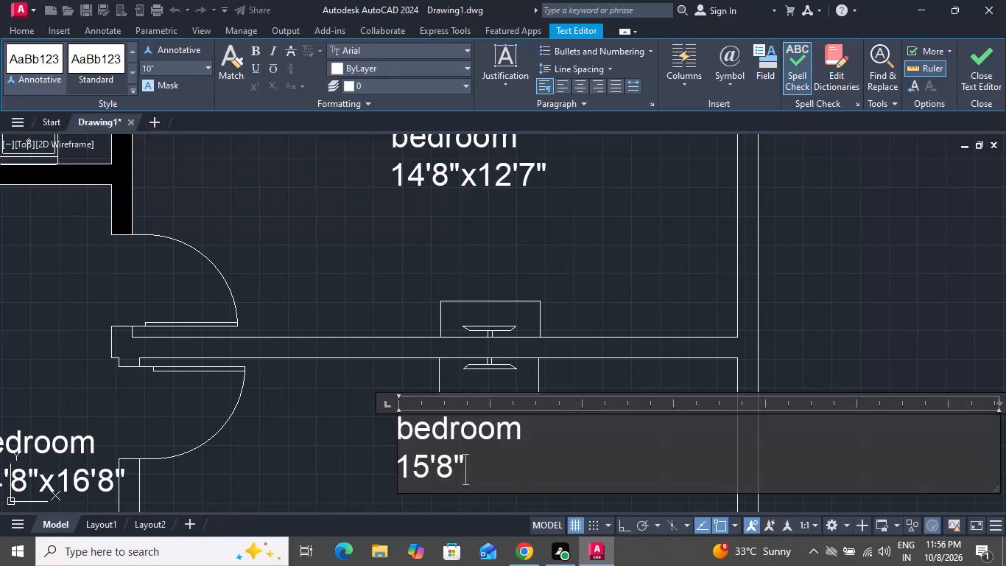
key("x")
type("12'7\"")
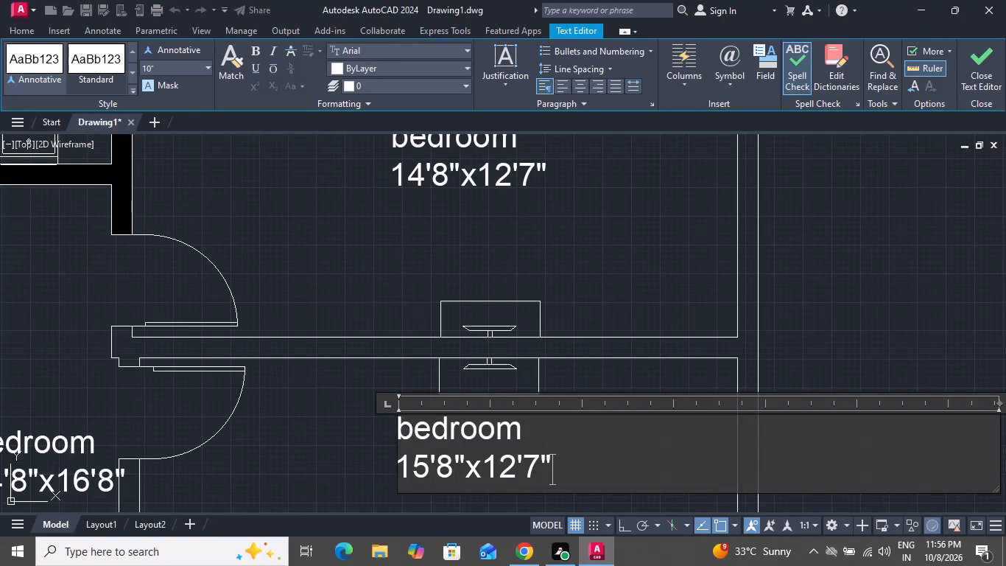
left_click(634, 380)
Replace the name line with "living" in the bedroom label beside the sofas.
scroll(635, 371, "up", 1)
scroll(636, 371, "down", 3)
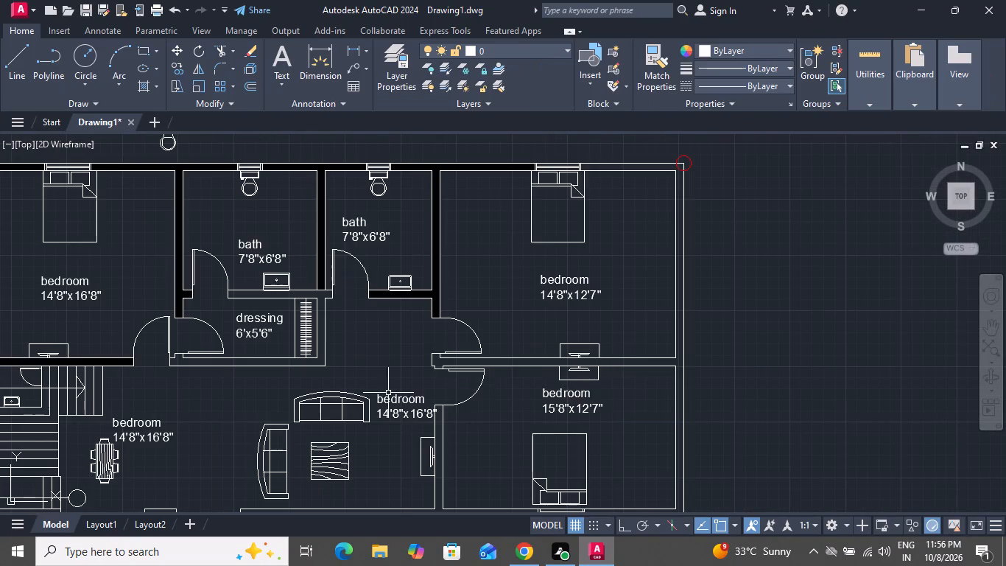
scroll(440, 423, "up", 3)
double_click(387, 356)
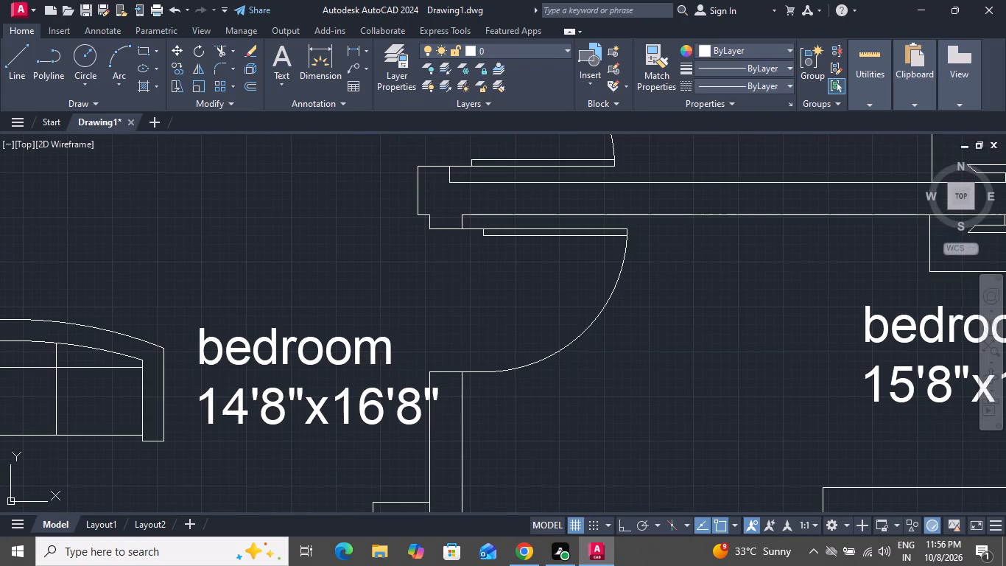
key("BackSpace")
key("BackSpace")
key("BackSpace")
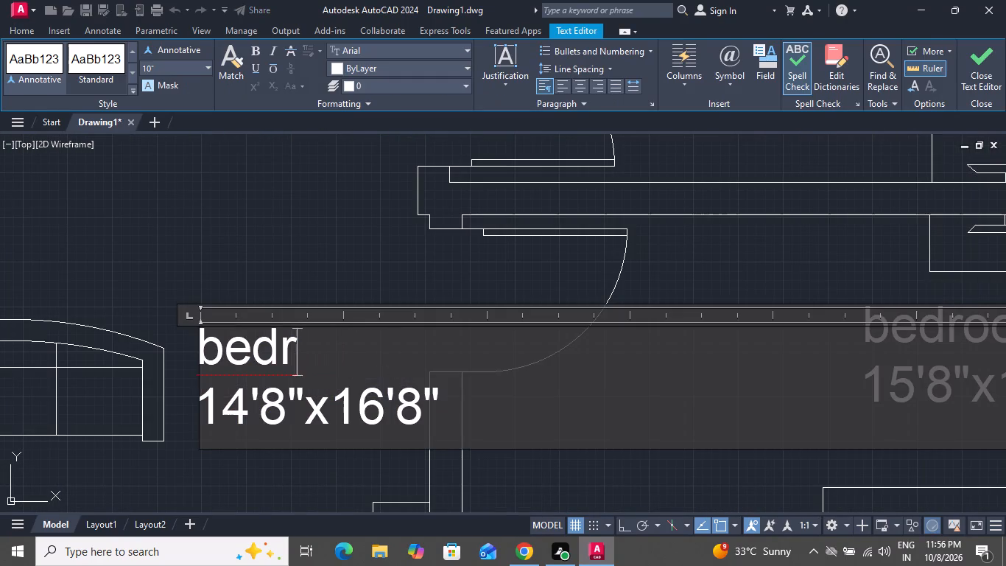
key("BackSpace")
key("BackSpace")
key("BackSpace")
key("BackSpace")
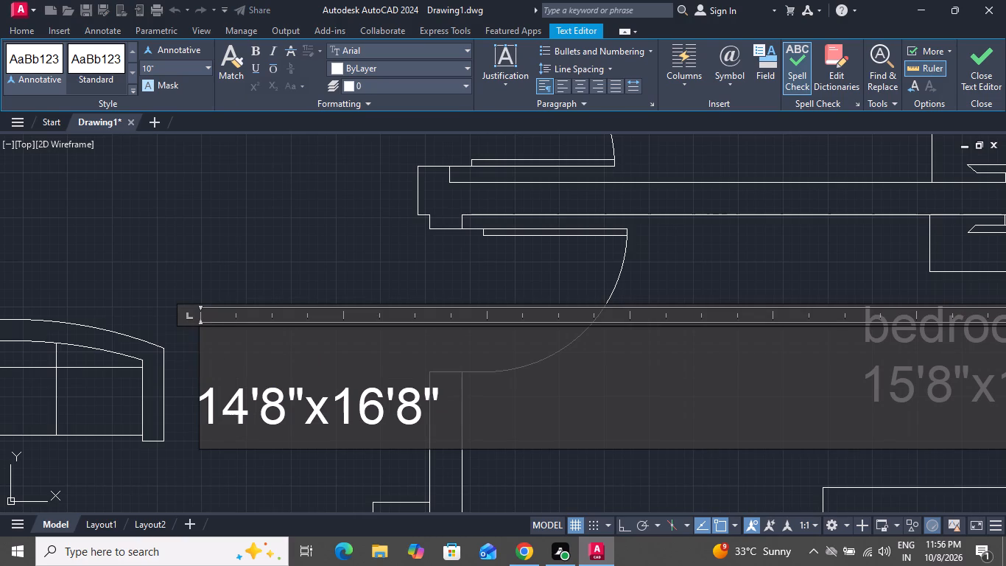
type("living")
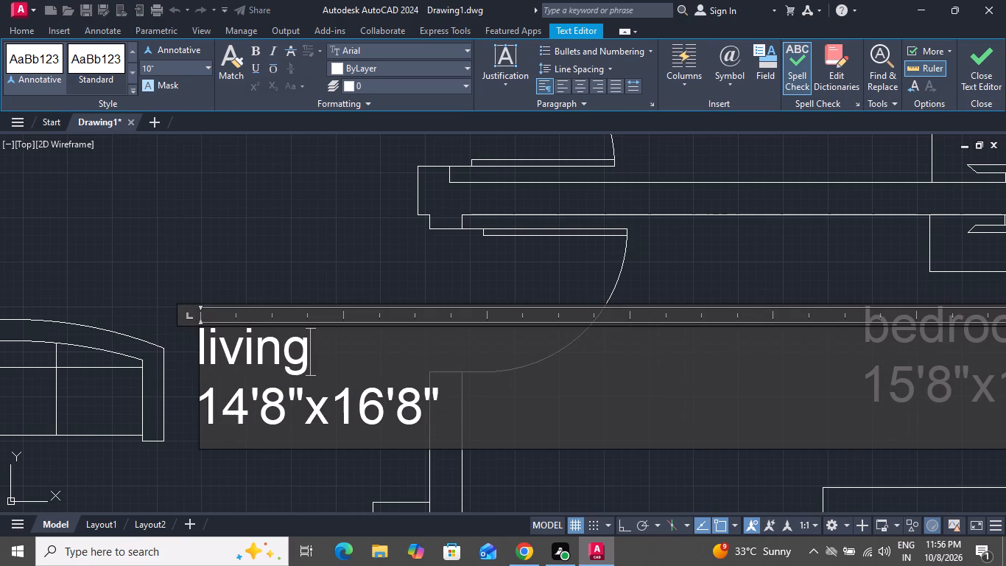
Change the size line in the living label to 16'6"x15'8".
left_click(450, 388)
key("BackSpace")
key("BackSpace")
key("BackSpace")
key("BackSpace")
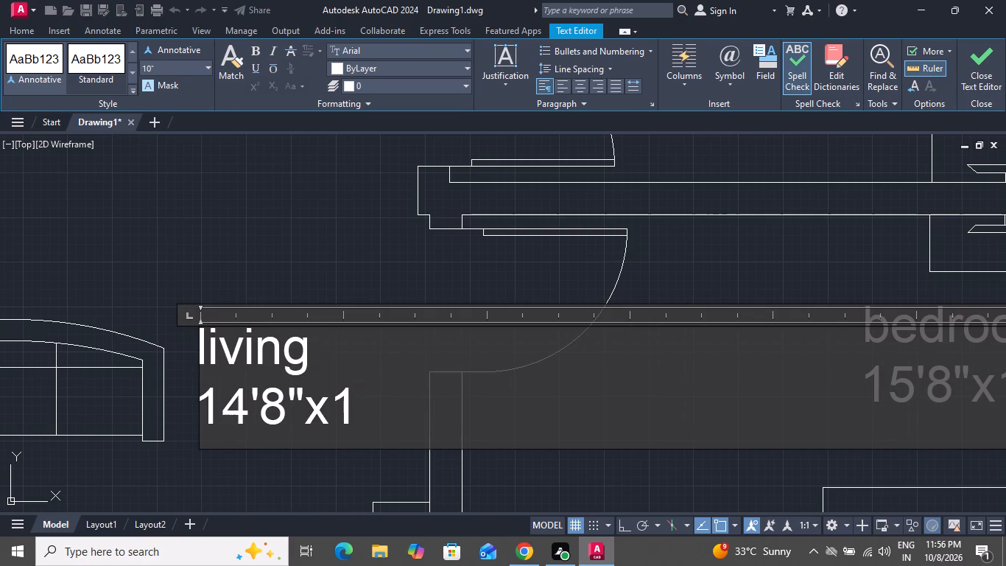
key("BackSpace")
key("BackSpace")
key("BackSpace")
key("BackSpace")
key("BackSpace")
key("BackSpace")
key("BackSpace")
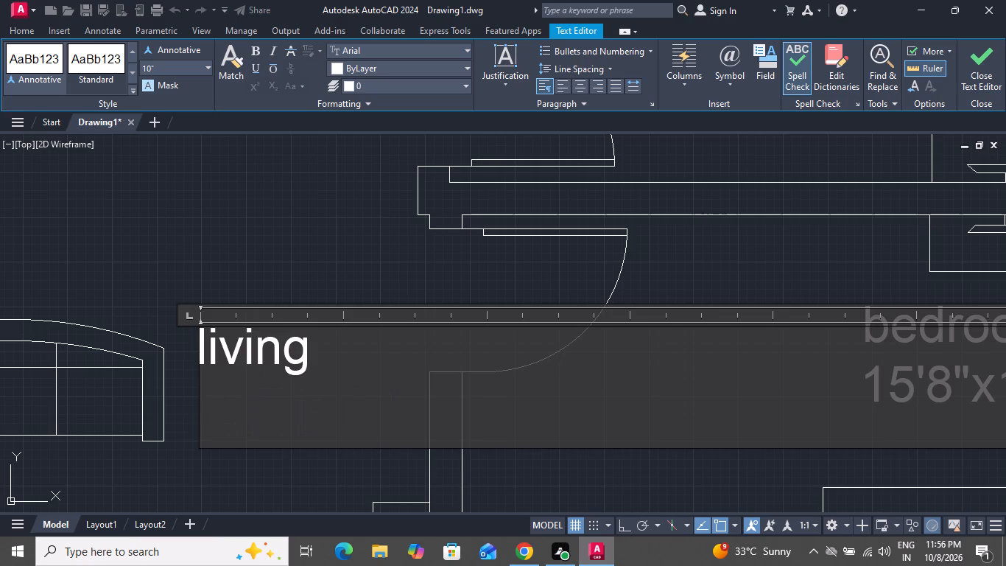
key("1")
type("6'6\"x")
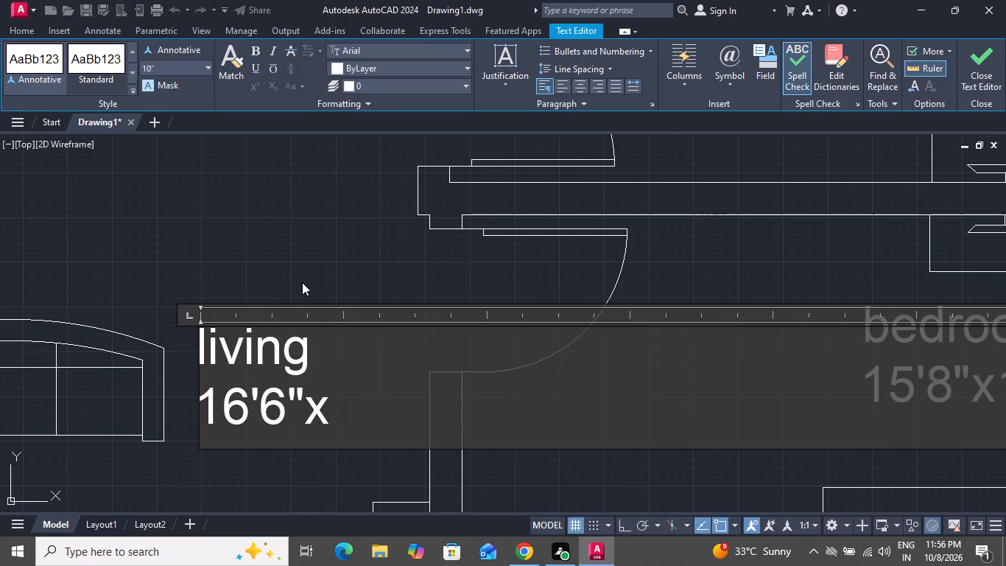
type("15'8\"")
left_click(324, 261)
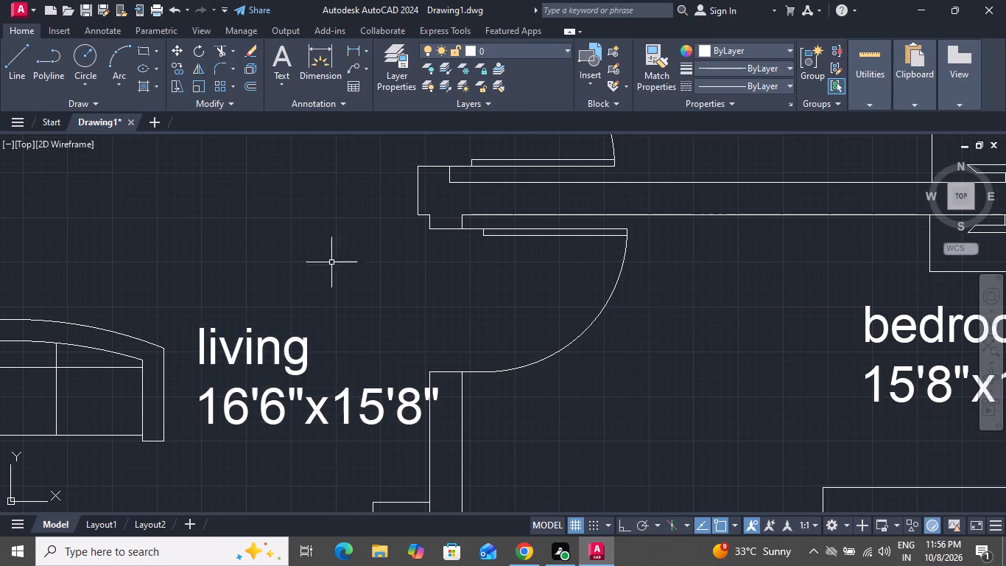
Move the living label southwest into the clear space between the coffee table and the TV unit.
scroll(340, 281, "down", 2)
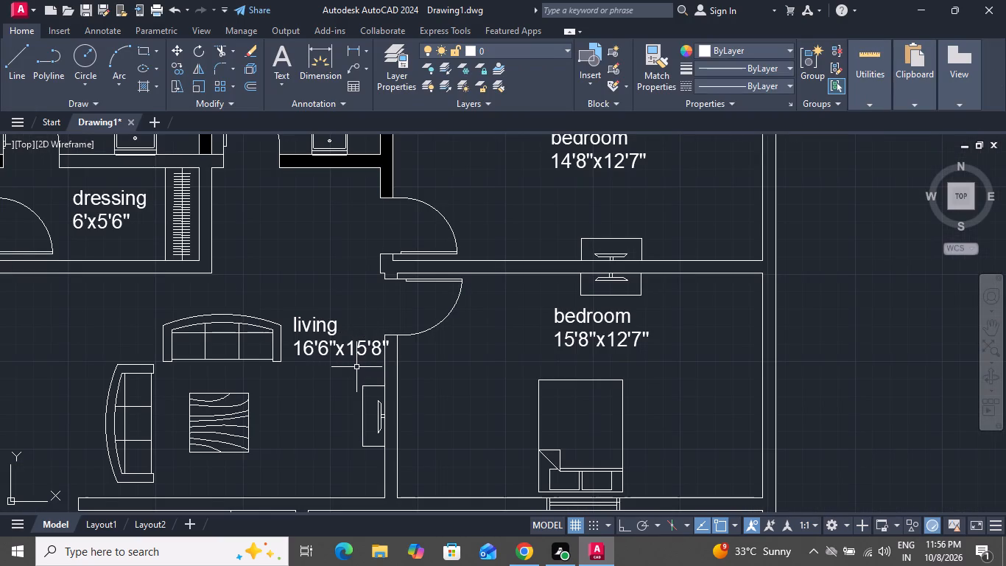
left_click(313, 343)
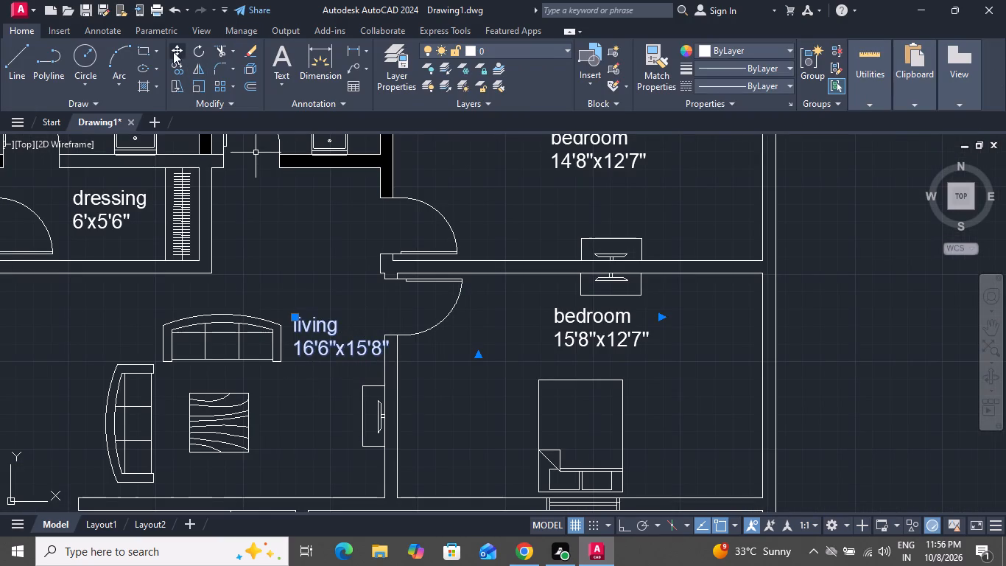
left_click(173, 52)
left_click(315, 348)
scroll(328, 318, "down", 1)
scroll(320, 336, "up", 1)
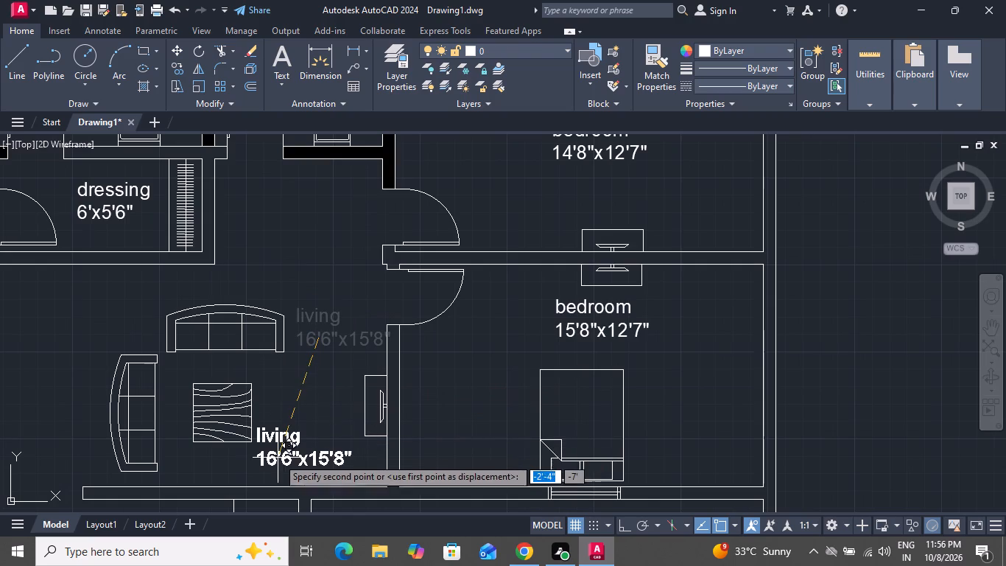
left_click(283, 410)
Replace the name line with "dining" in the bedroom label beside the dining table.
scroll(281, 261, "down", 2)
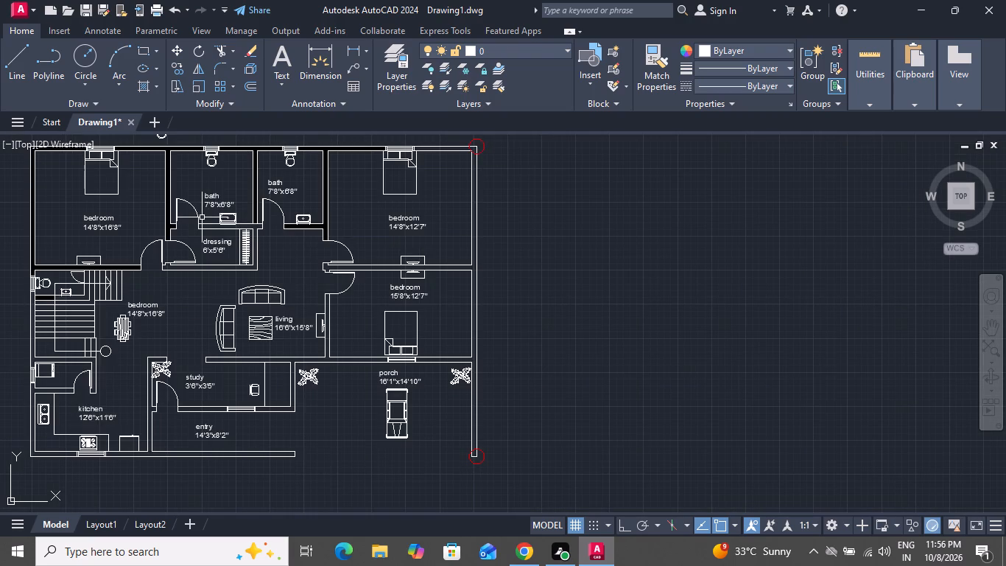
scroll(110, 212, "up", 2)
scroll(109, 212, "down", 1)
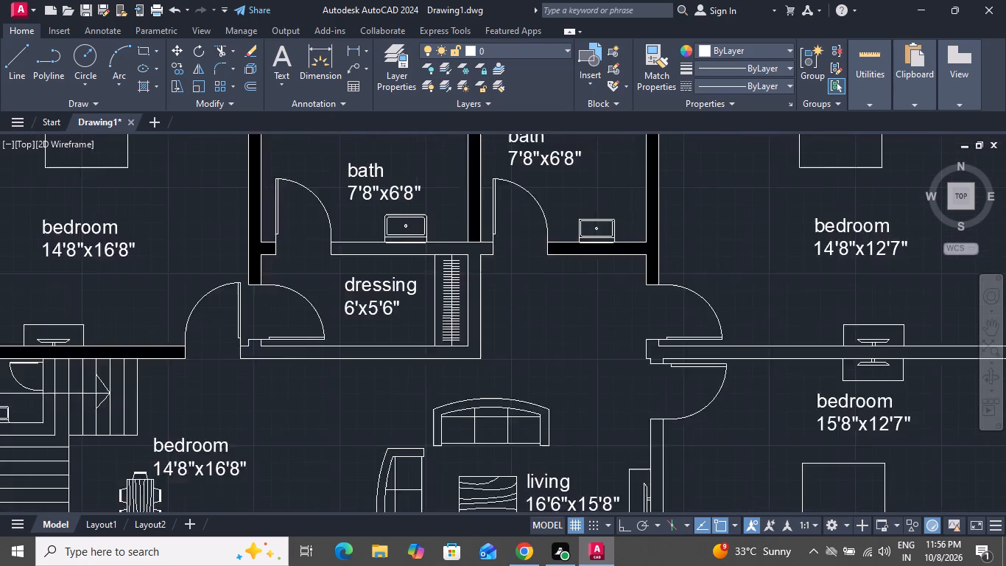
scroll(133, 235, "up", 1)
scroll(133, 235, "down", 1)
scroll(153, 373, "up", 1)
scroll(153, 373, "down", 1)
scroll(153, 373, "up", 2)
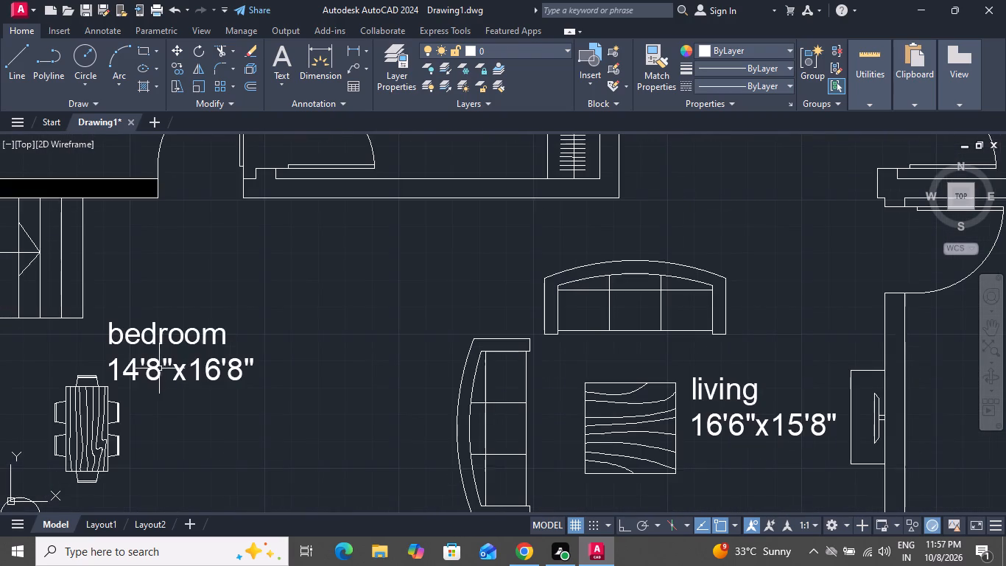
scroll(197, 340, "up", 3)
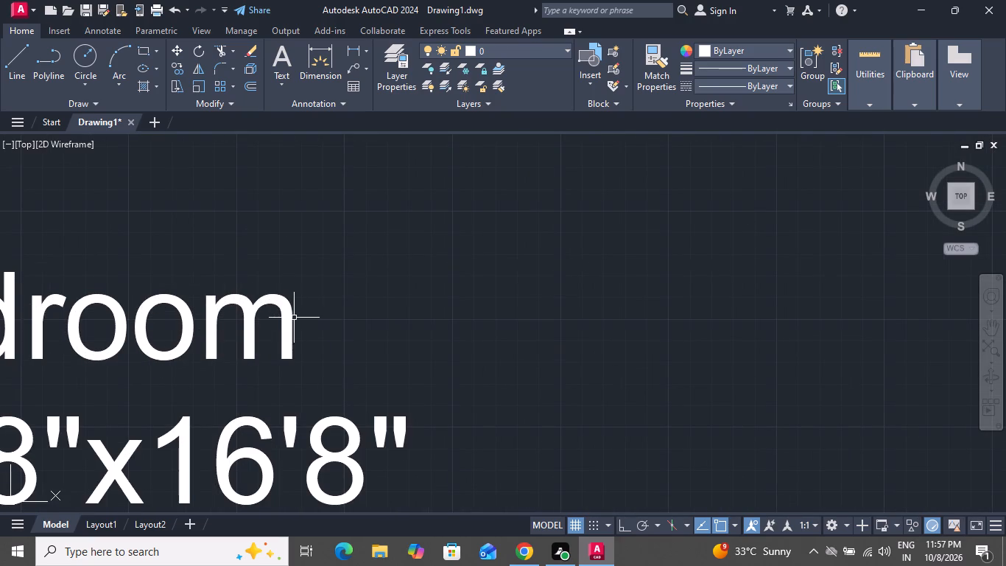
double_click(292, 318)
key("BackSpace")
key("BackSpace")
key("BackSpace")
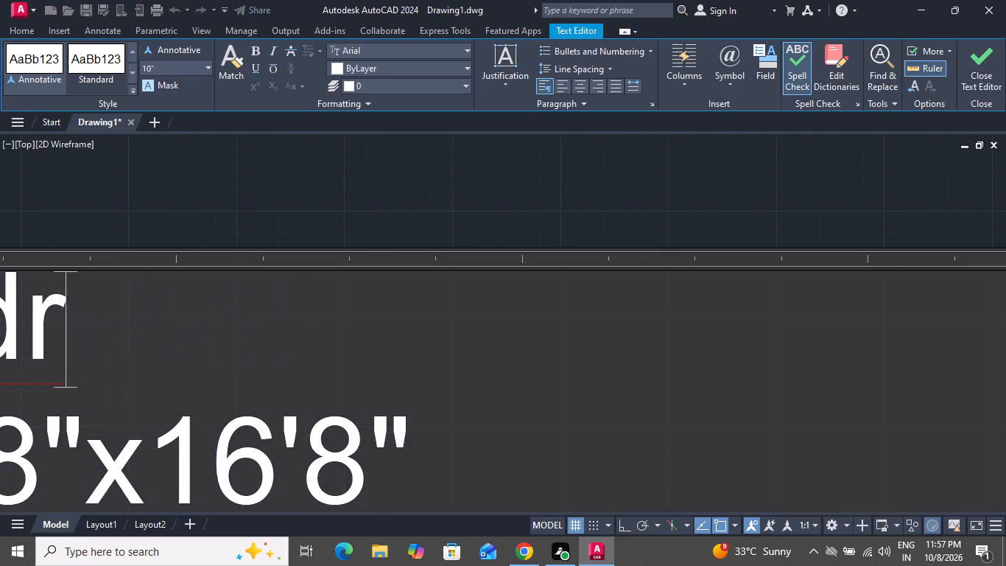
key("BackSpace")
key("BackSpace")
key("BackSpace")
key("BackSpace")
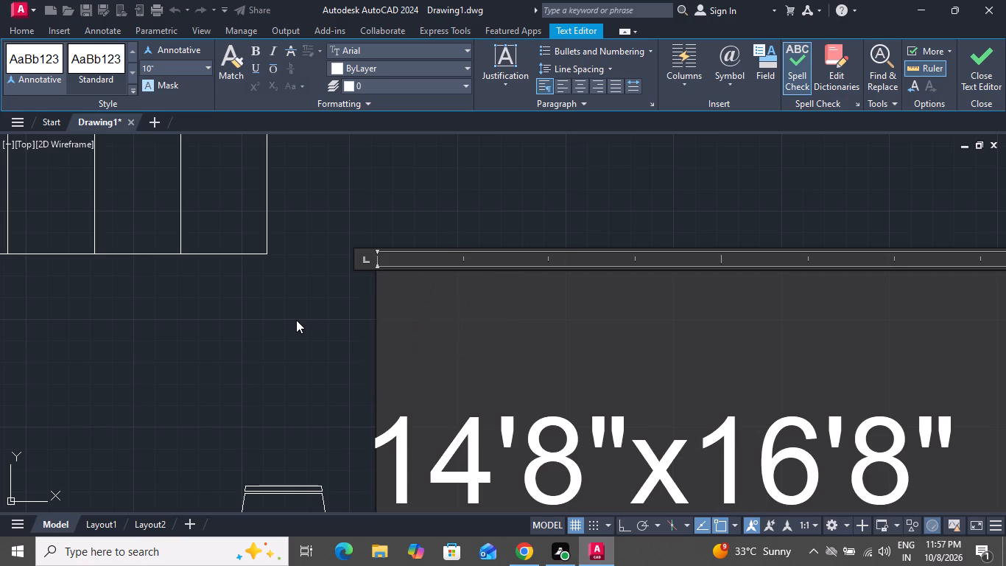
type("dinin")
key("g")
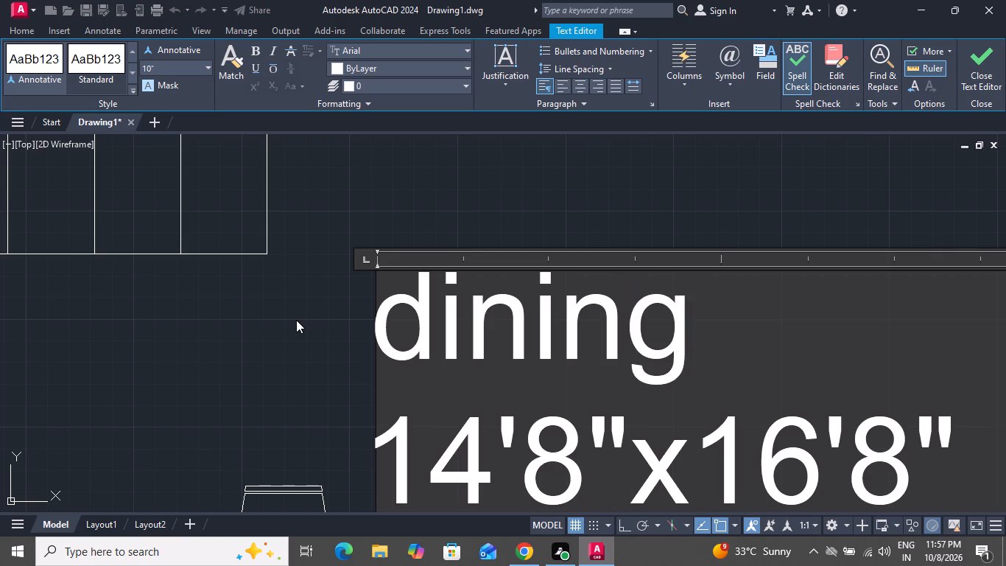
left_click(296, 320)
Delete the size line from the dining label so it holds only the room name.
scroll(286, 347, "down", 1)
scroll(276, 359, "up", 1)
scroll(273, 361, "down", 3)
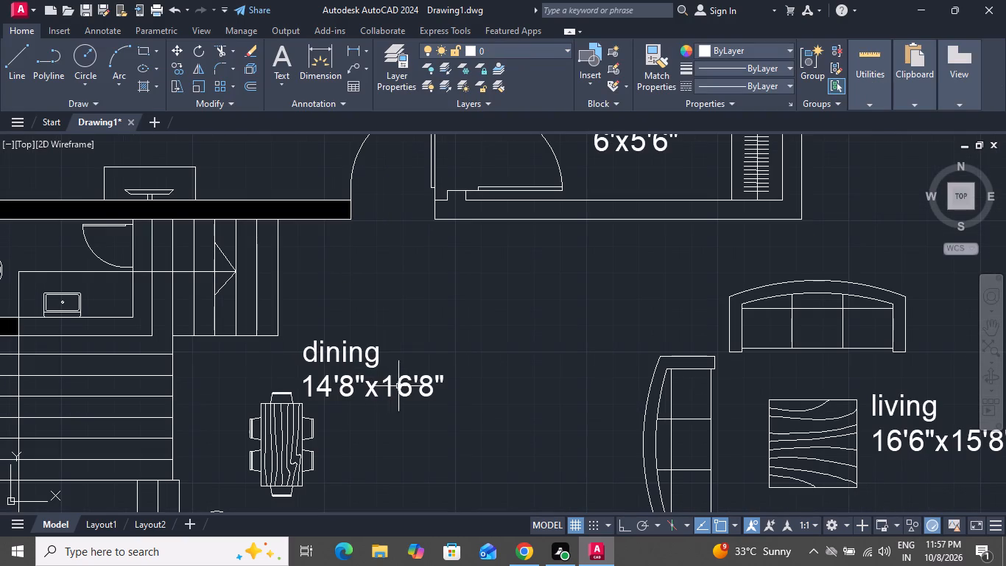
left_click(439, 385)
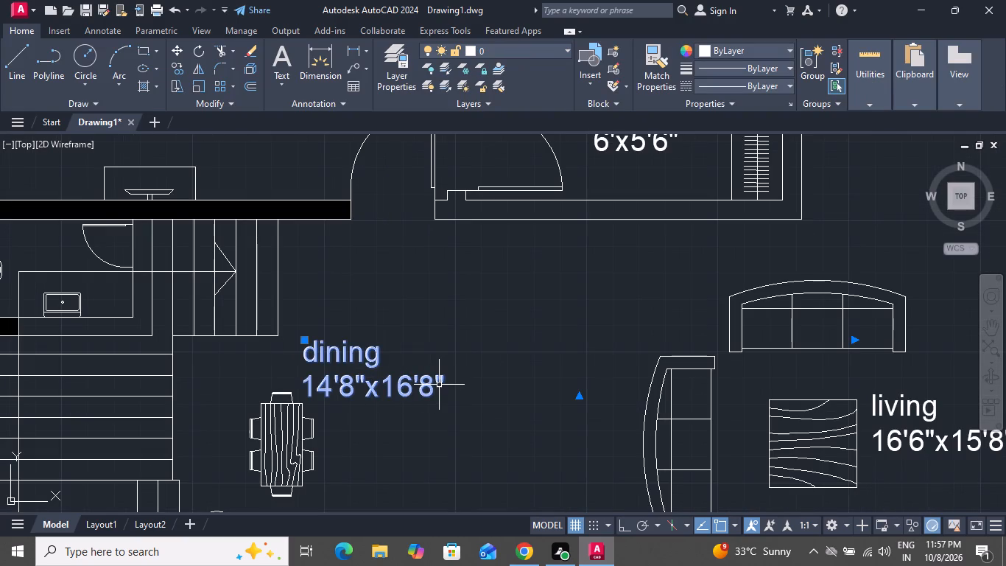
double_click(439, 385)
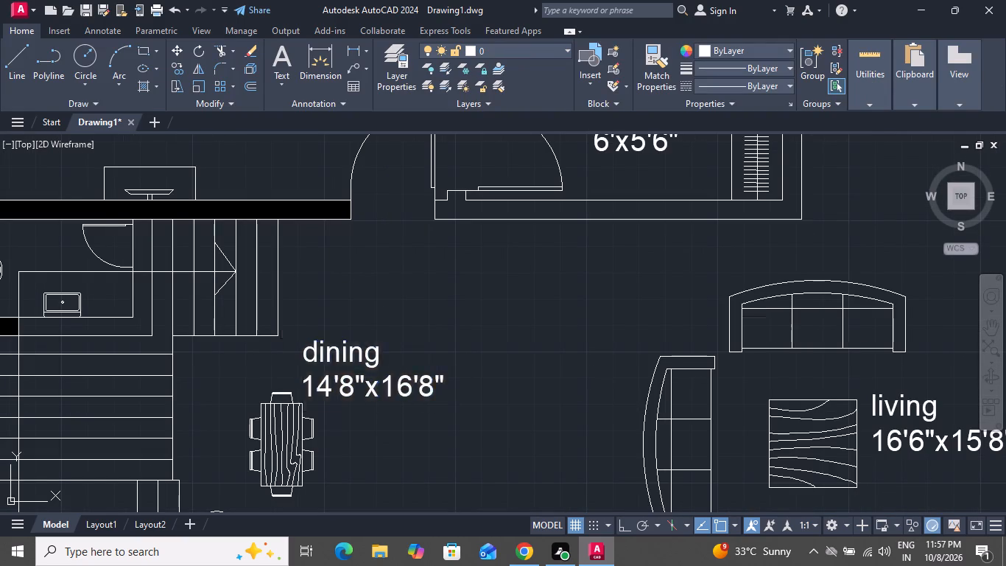
key("BackSpace")
key("BackSpace")
key("BackSpace")
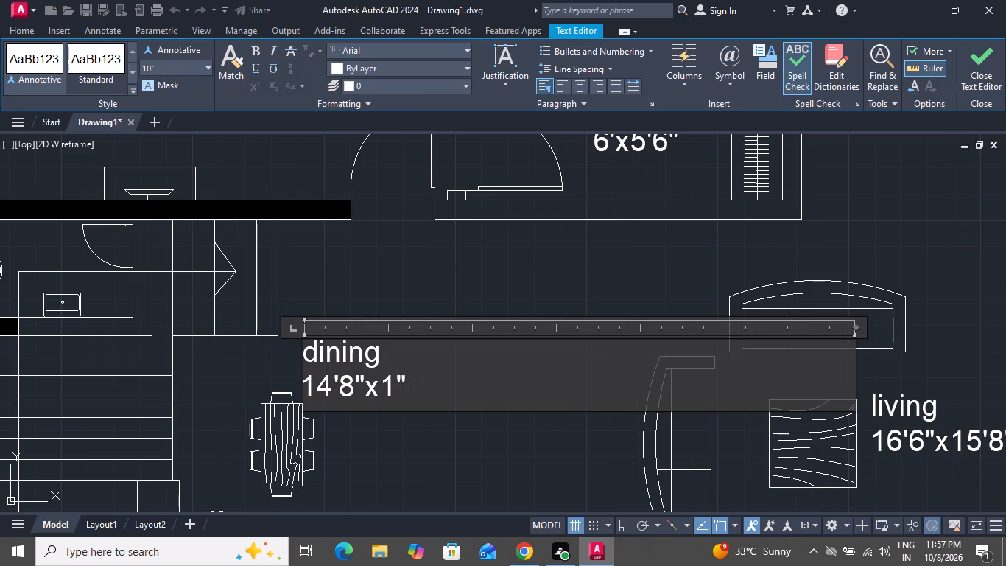
key("BackSpace")
key("BackSpace")
key("BackSpace")
key("BackSpace")
key("BackSpace")
key("BackSpace")
key("BackSpace")
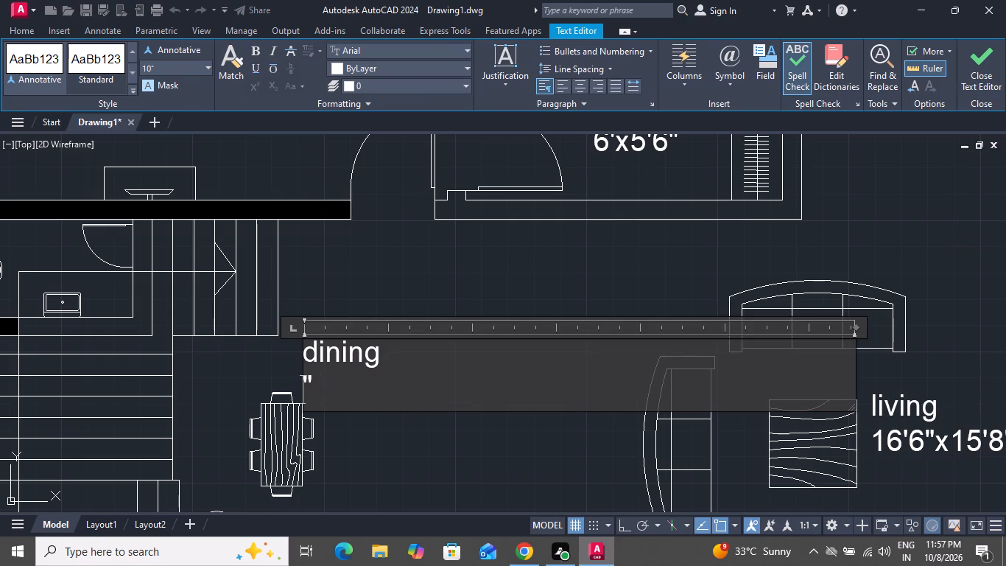
left_click(367, 396)
key("BackSpace")
left_click(379, 427)
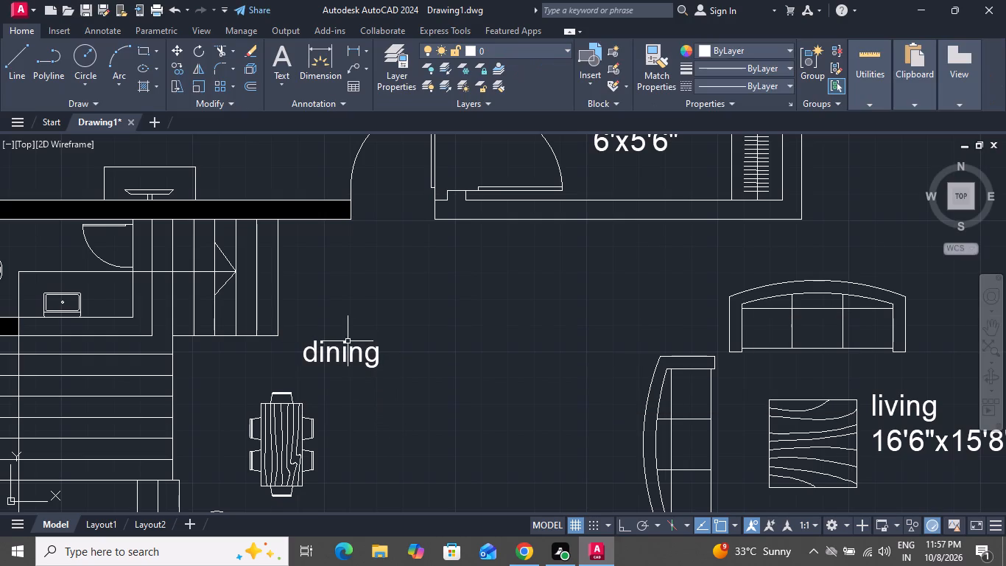
Move the dining label down to the clear space just east of the dining table.
left_click(347, 351)
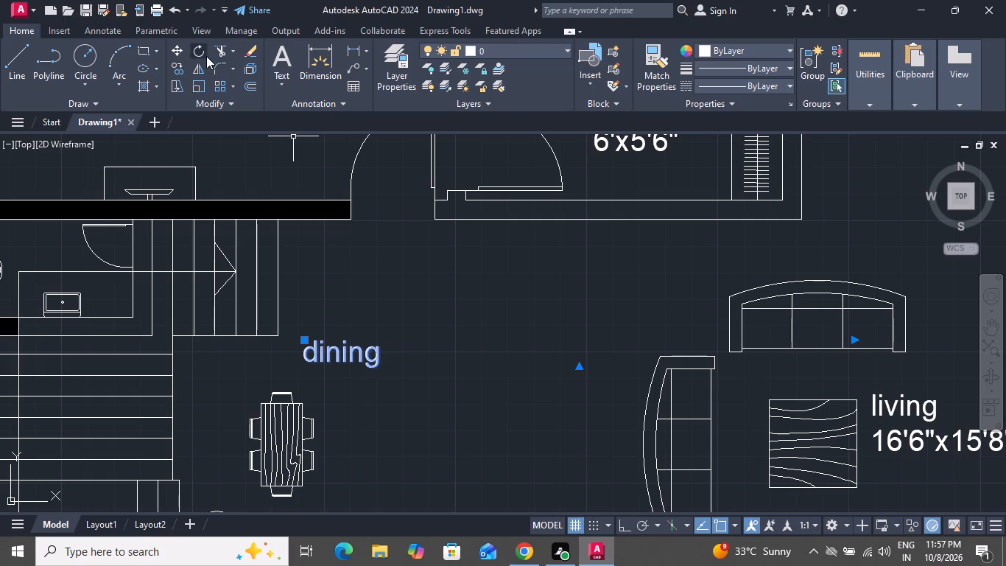
left_click(174, 46)
left_click(348, 358)
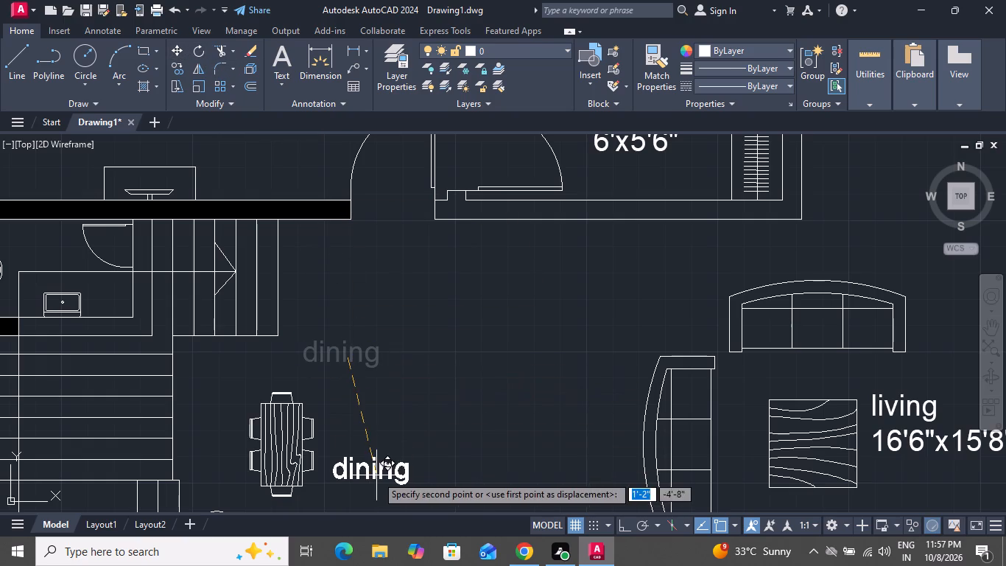
left_click(373, 456)
Copy the dining label into the small toilet room beside the staircase, between the toilet and the door.
scroll(449, 371, "up", 1)
scroll(449, 371, "down", 3)
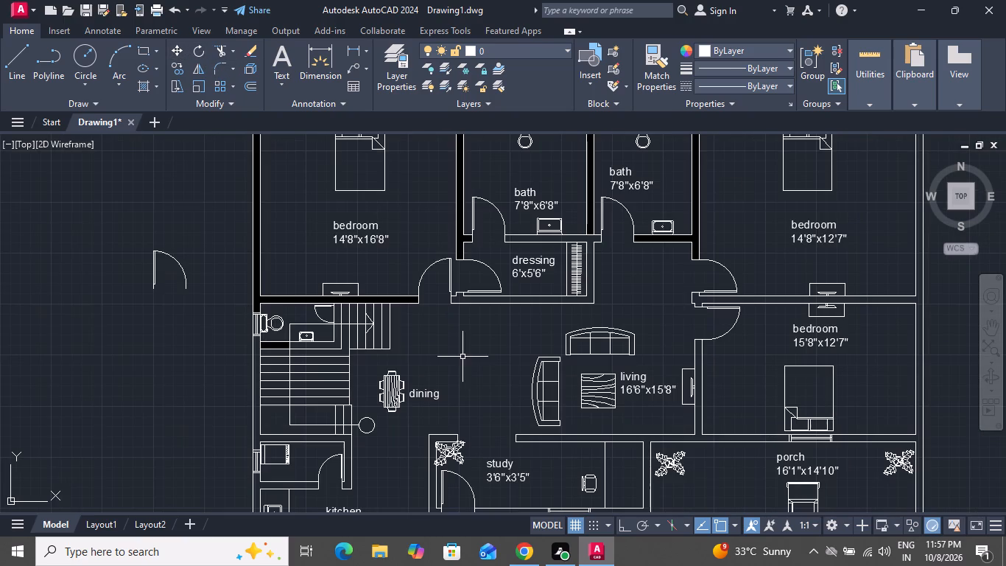
scroll(278, 314, "up", 2)
scroll(278, 309, "down", 3)
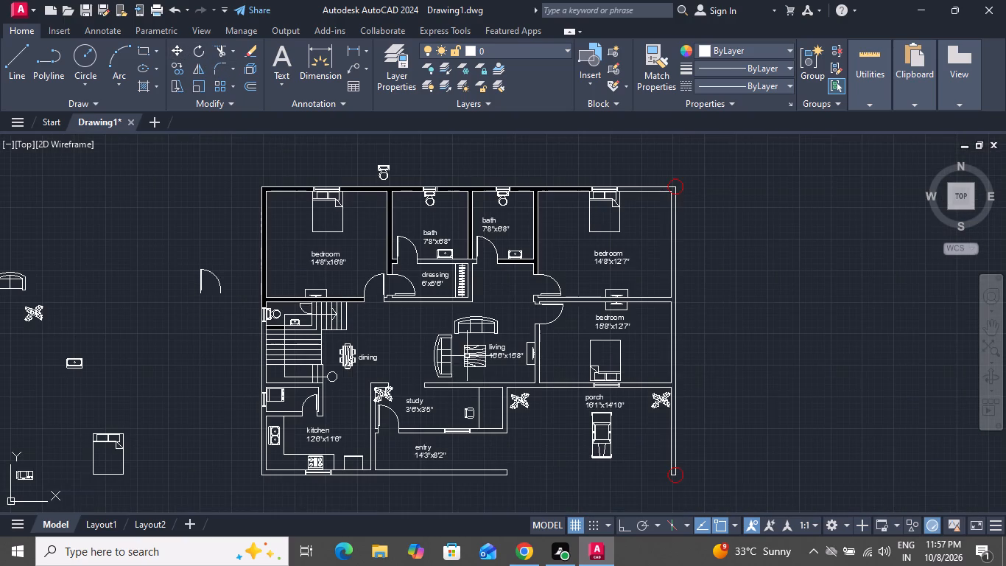
scroll(379, 348, "up", 3)
left_click(357, 379)
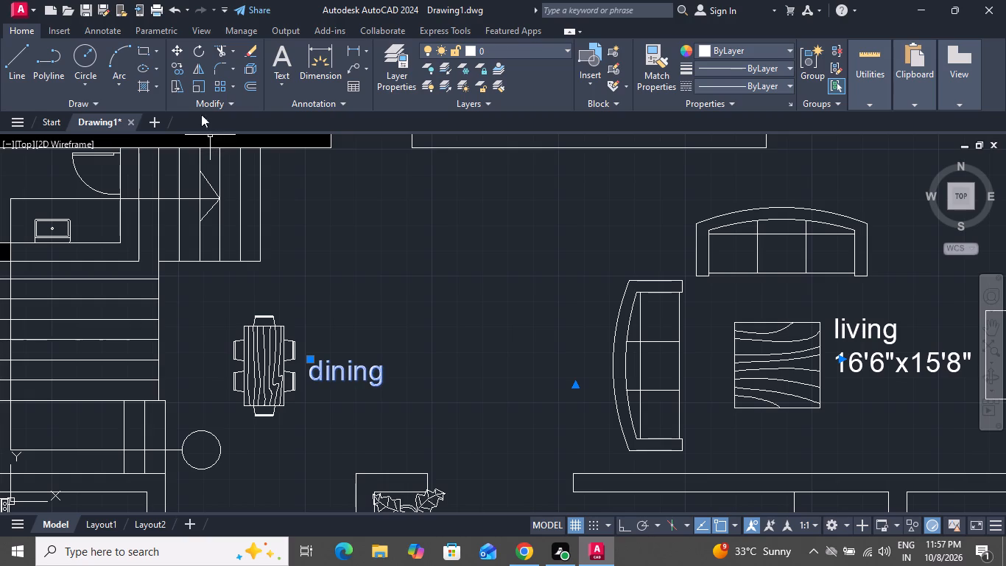
left_click(173, 64)
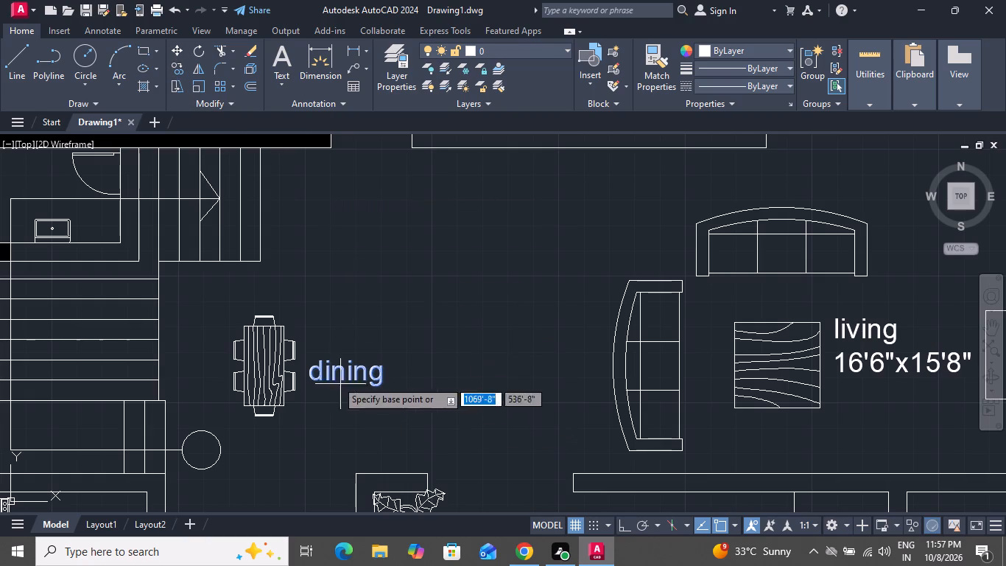
left_click(321, 365)
scroll(86, 234, "down", 3)
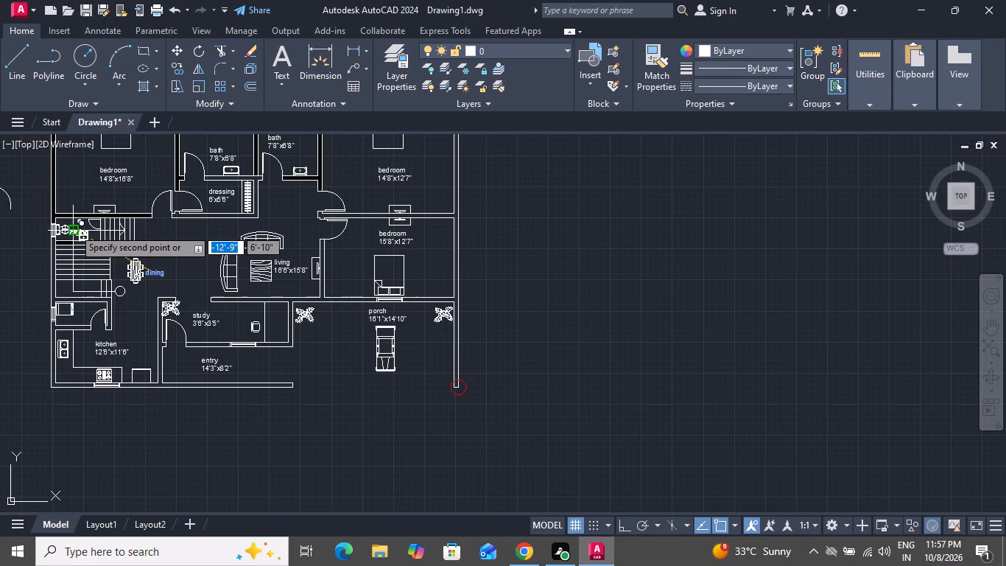
scroll(74, 228, "up", 3)
scroll(71, 220, "down", 1)
scroll(71, 220, "up", 1)
left_click(71, 209)
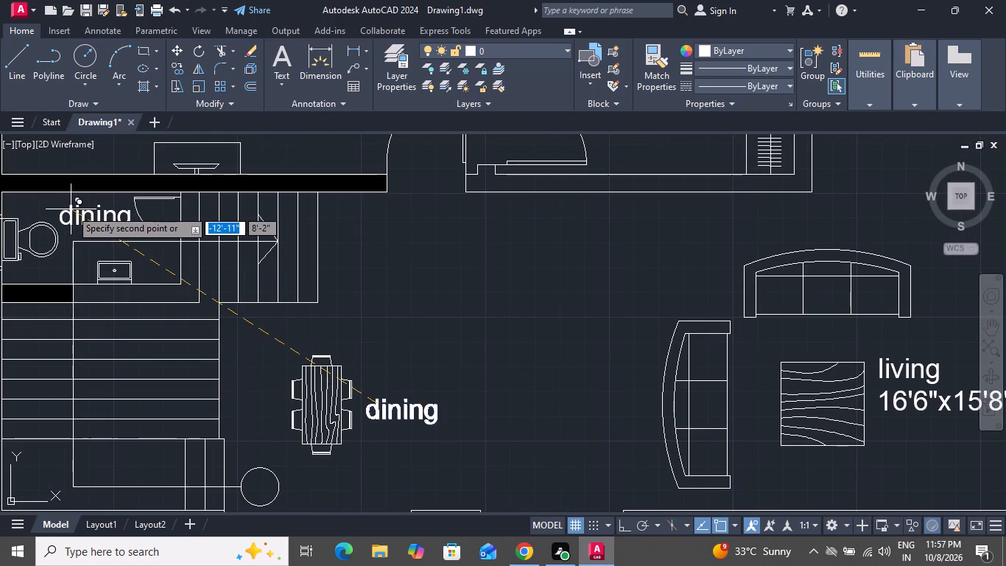
right_click(71, 209)
left_click(128, 232)
Replace the text of the copied dining label in the small toilet room with "bath".
scroll(94, 218, "up", 2)
scroll(94, 218, "down", 1)
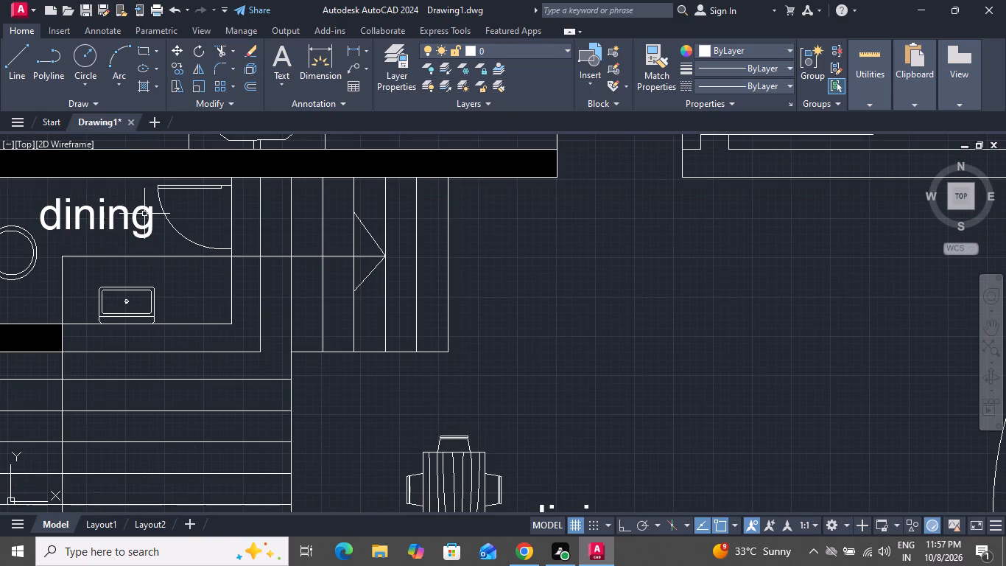
double_click(147, 213)
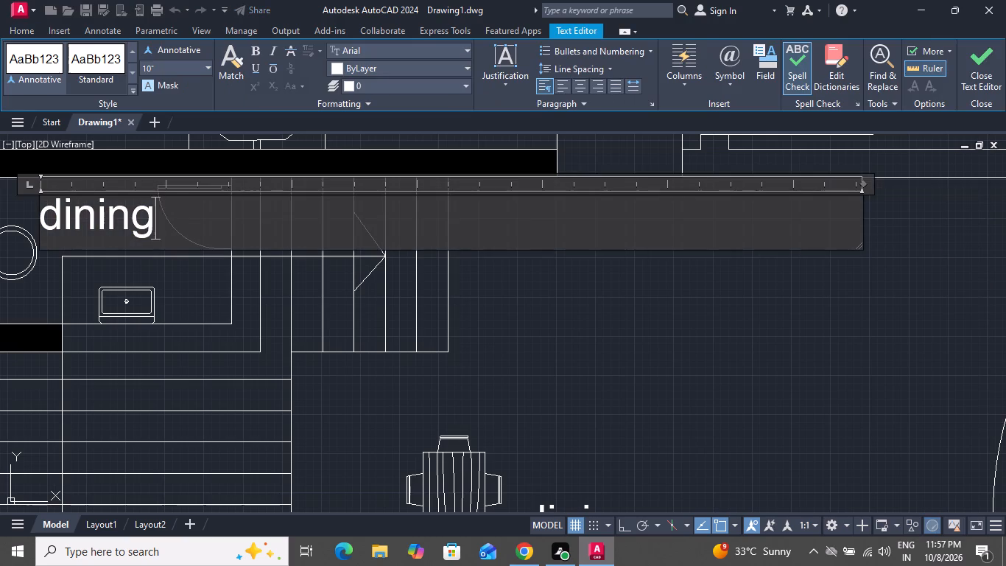
key("BackSpace")
key("BackSpace")
key("BackSpace")
key("BackSpace")
key("BackSpace")
key("BackSpace")
type("bath")
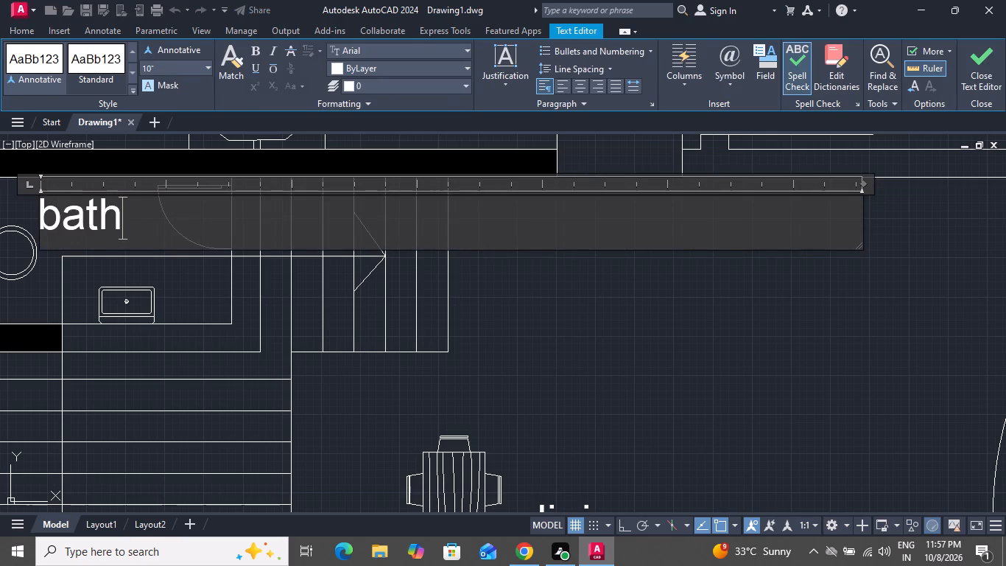
left_click(482, 278)
Examine the room labels across the floor plan for rooms that still need one.
scroll(491, 287, "up", 1)
scroll(491, 289, "down", 1)
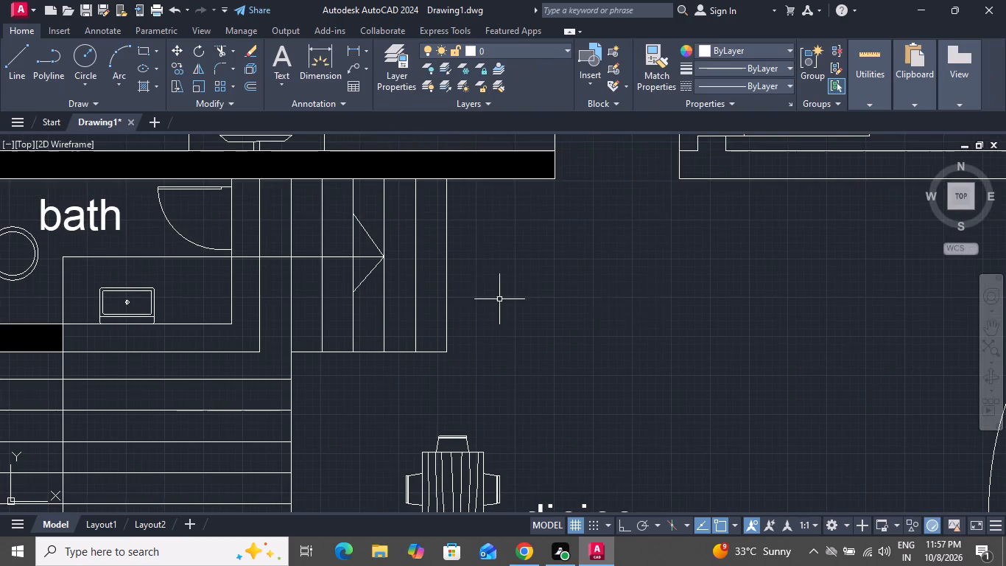
scroll(501, 300, "down", 4)
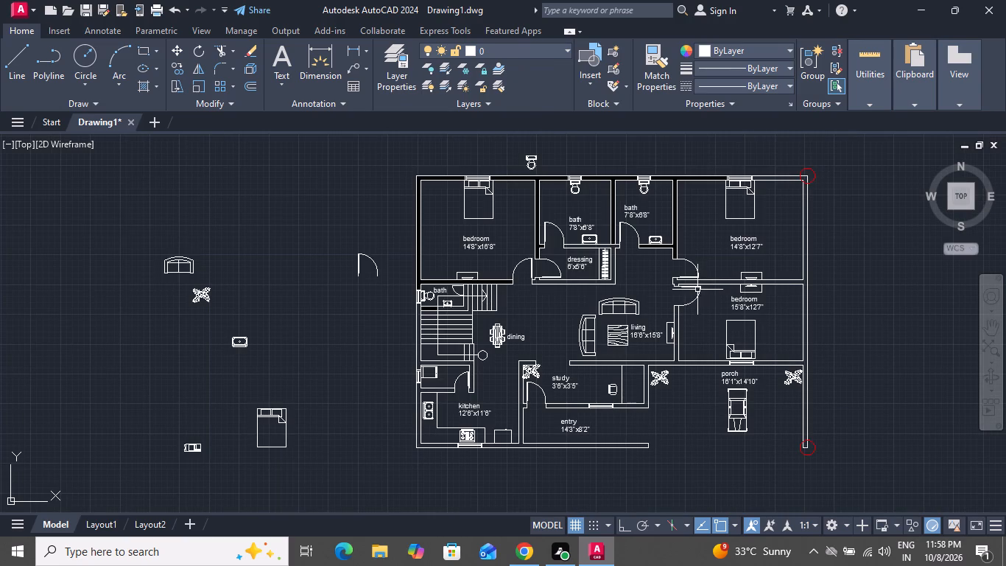
scroll(636, 230, "up", 1)
scroll(636, 230, "down", 1)
scroll(635, 230, "up", 3)
scroll(635, 230, "down", 1)
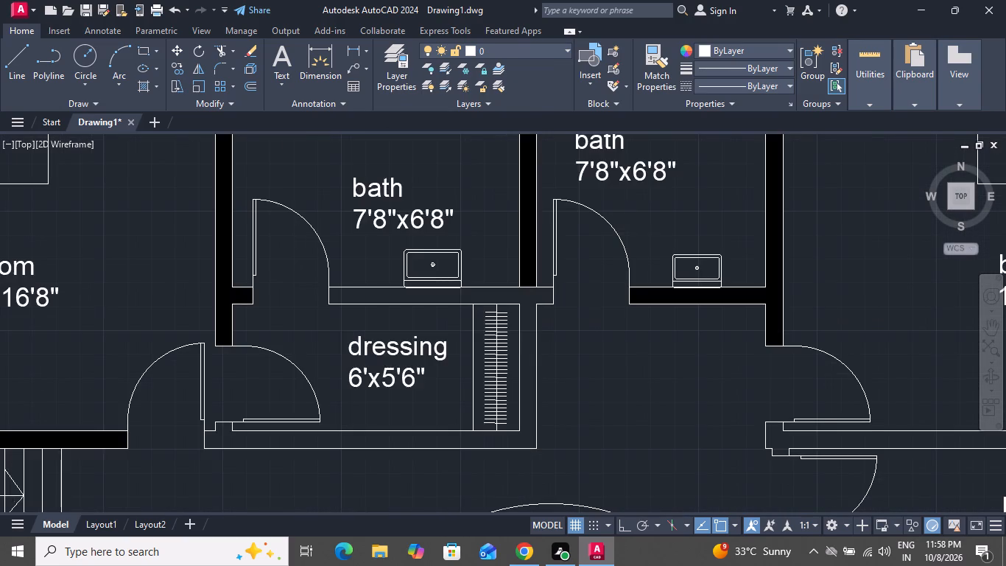
scroll(635, 230, "down", 2)
scroll(635, 230, "up", 1)
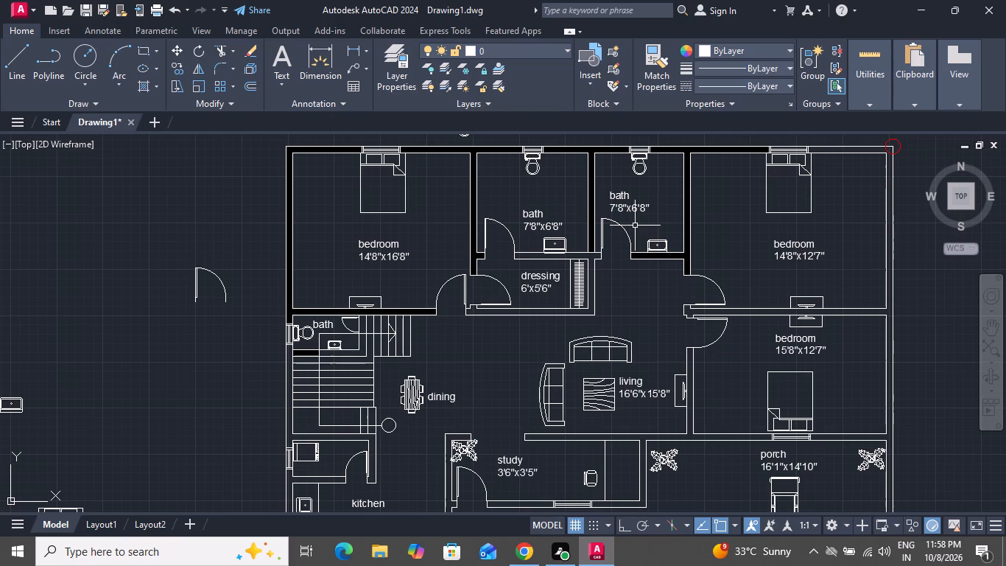
scroll(665, 259, "down", 2)
scroll(544, 328, "up", 2)
scroll(549, 335, "down", 1)
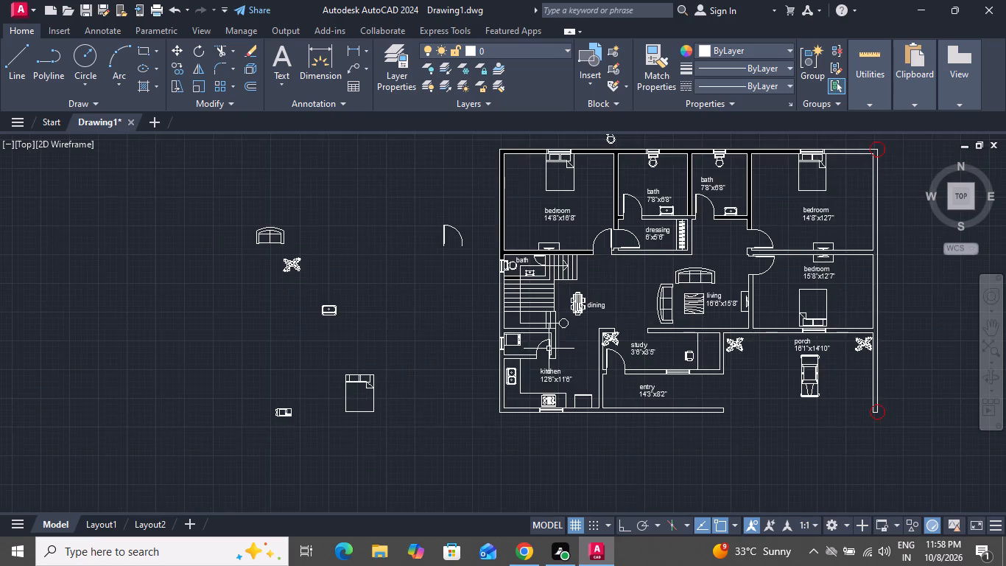
Copy the kitchen label into the small room directly north of the kitchen, beside the appliance.
scroll(548, 346, "up", 3)
left_click(566, 457)
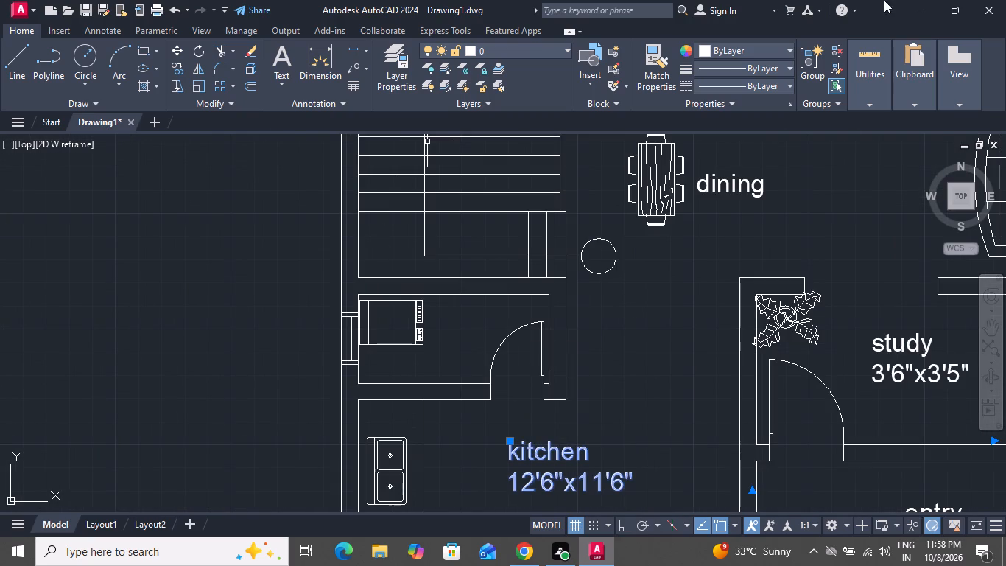
left_click(179, 71)
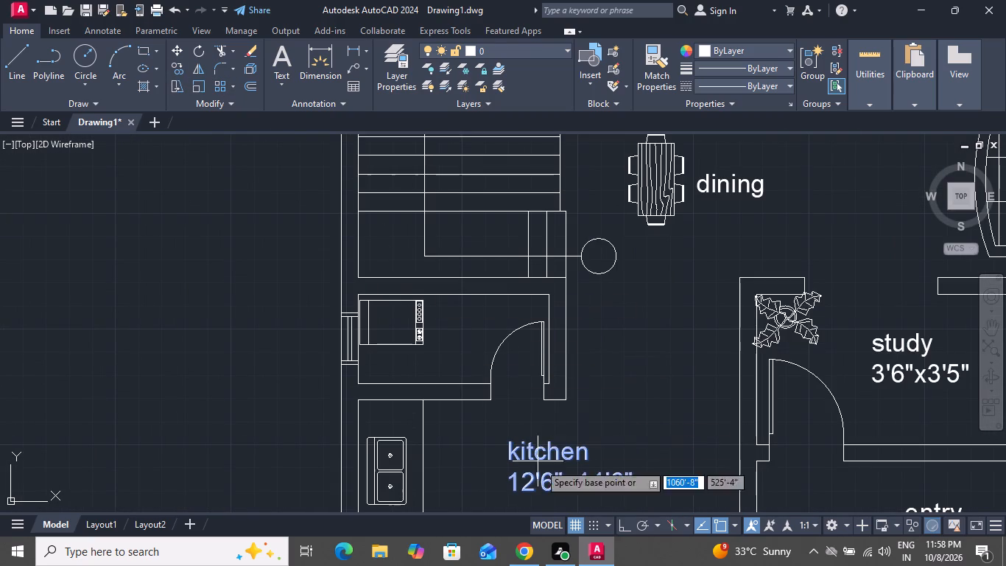
left_click(542, 478)
left_click(465, 338)
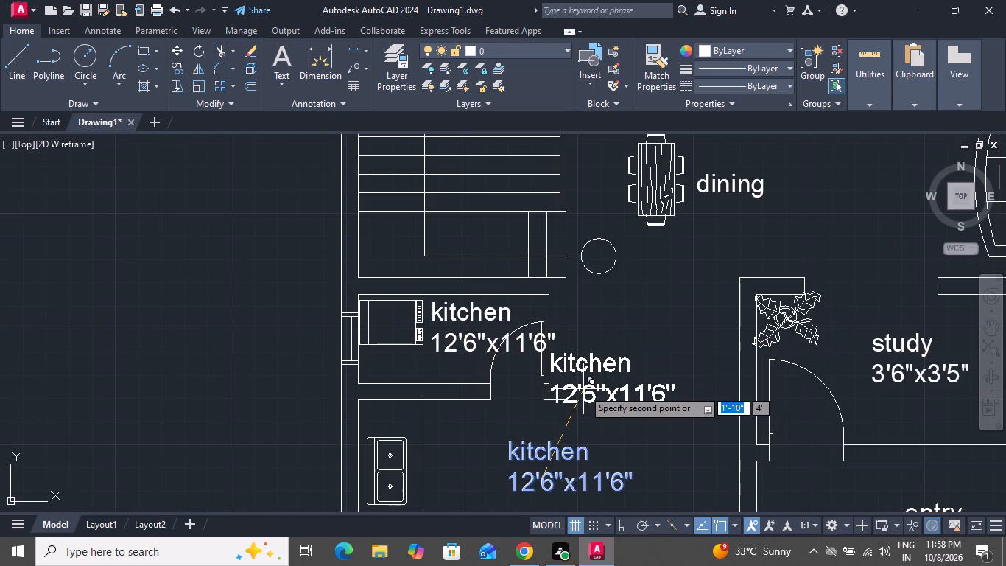
right_click(583, 389)
left_click(635, 187)
Change the room name in the copied kitchen label beside the appliance north of the kitchen to "utility".
scroll(514, 297, "up", 3)
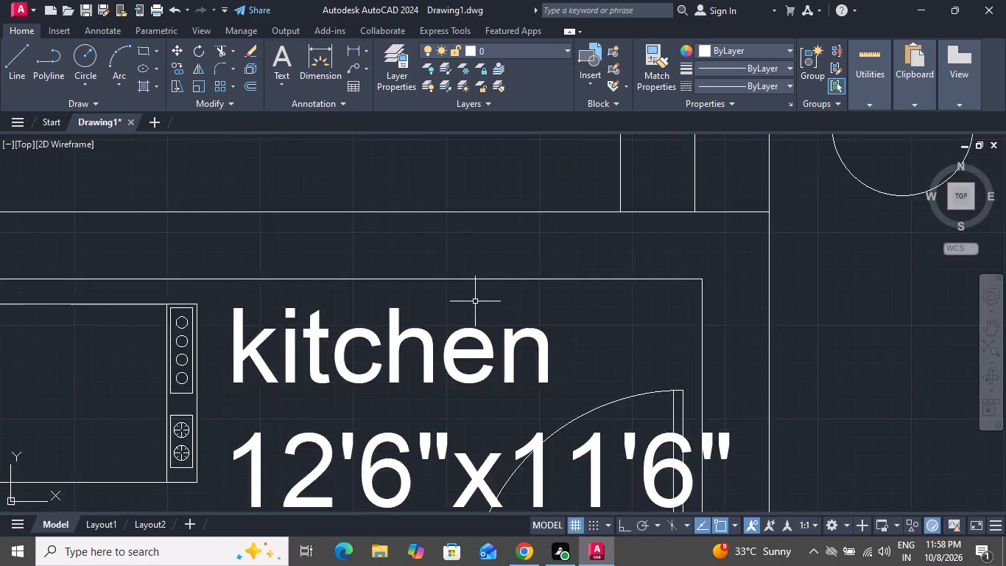
scroll(475, 301, "up", 1)
double_click(571, 354)
left_click(599, 370)
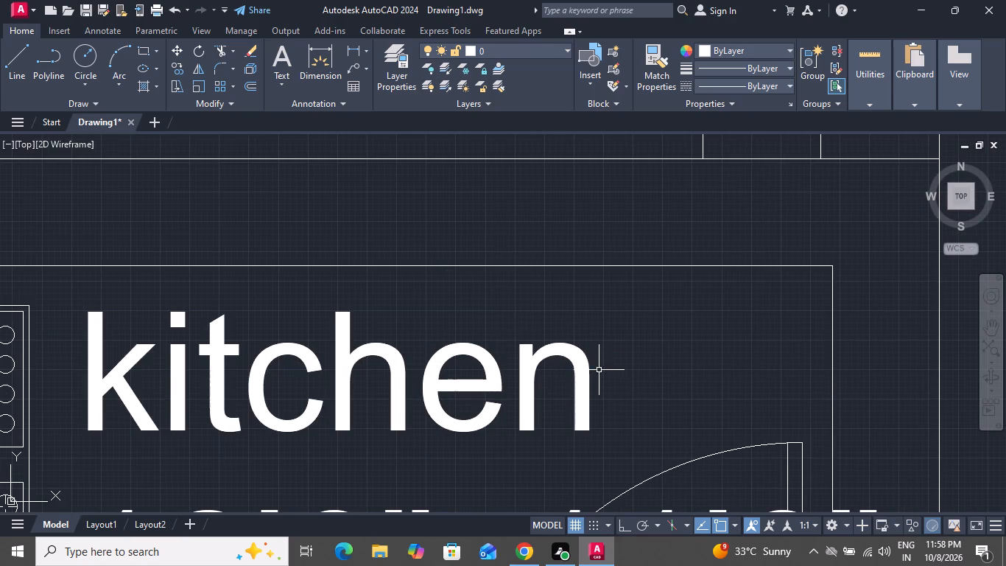
double_click(578, 379)
double_click(578, 374)
left_click(425, 346)
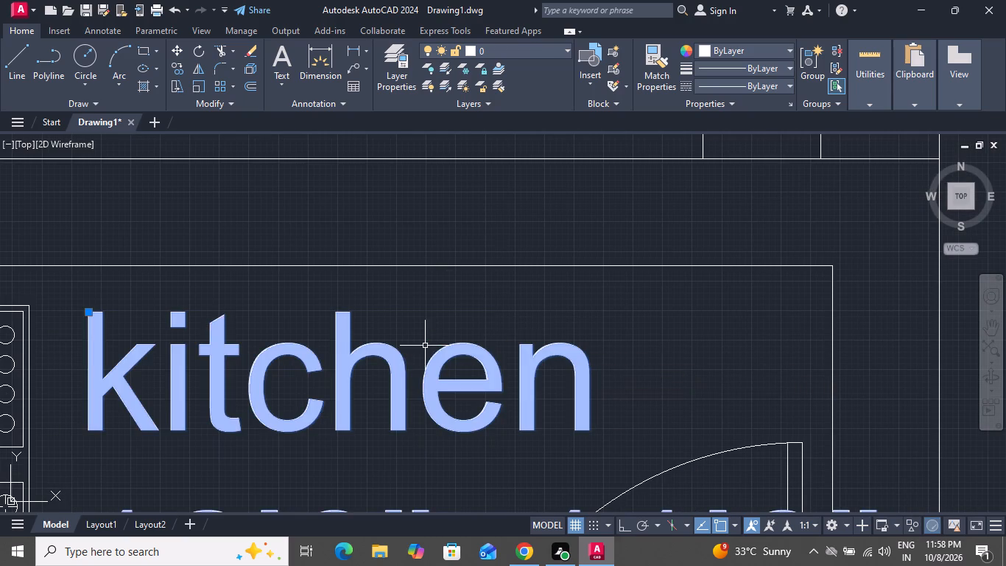
double_click(575, 356)
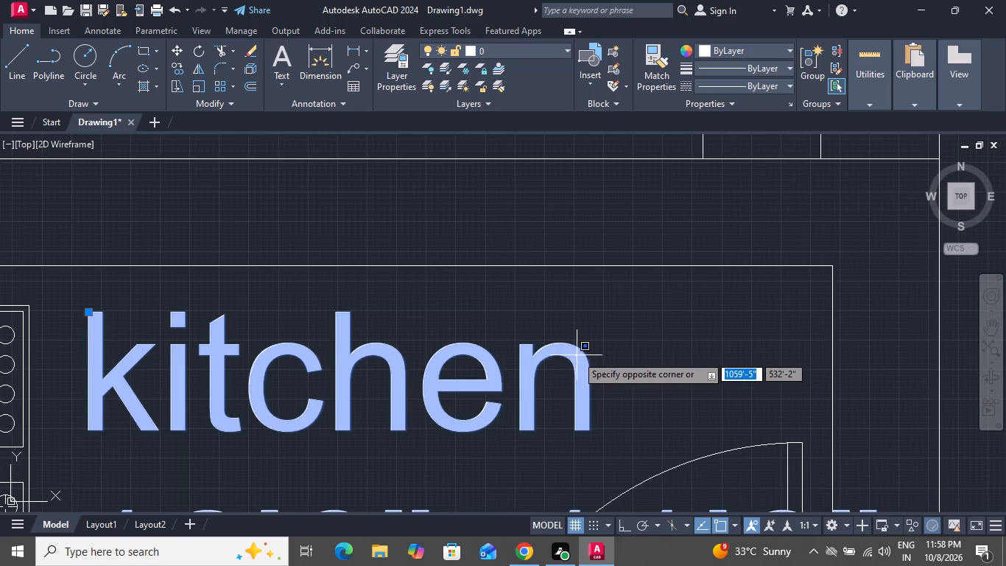
scroll(517, 357, "down", 3)
scroll(518, 356, "up", 1)
key("Escape")
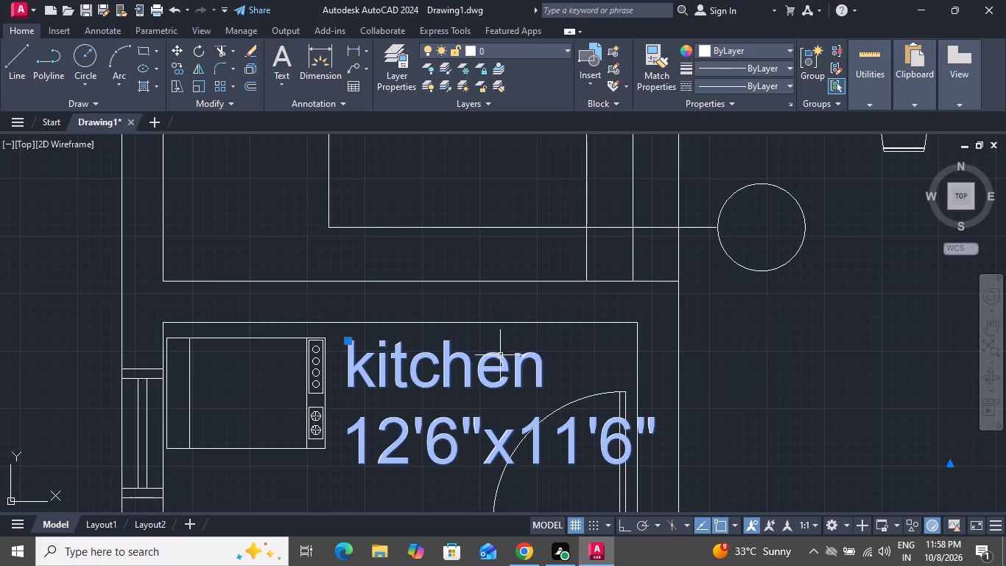
double_click(499, 356)
left_click(552, 358)
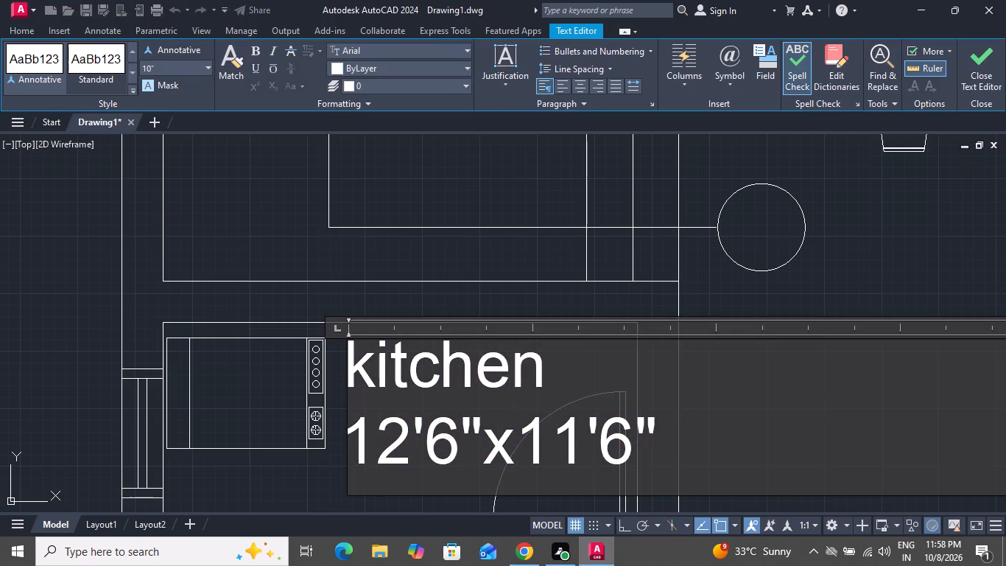
key("BackSpace")
key("BackSpace")
key("BackSpace")
key("BackSpace")
key("BackSpace")
key("BackSpace")
key("BackSpace")
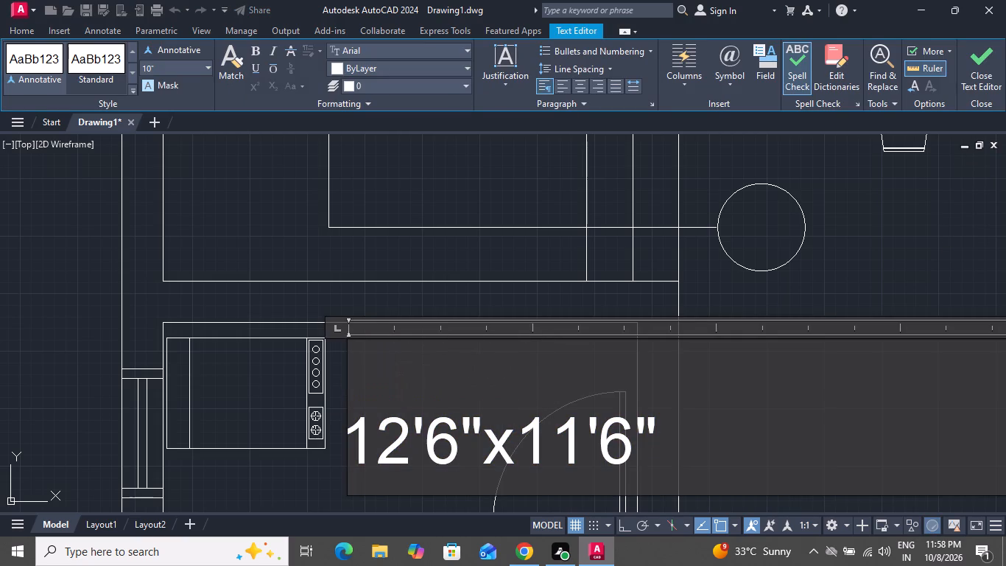
key("u")
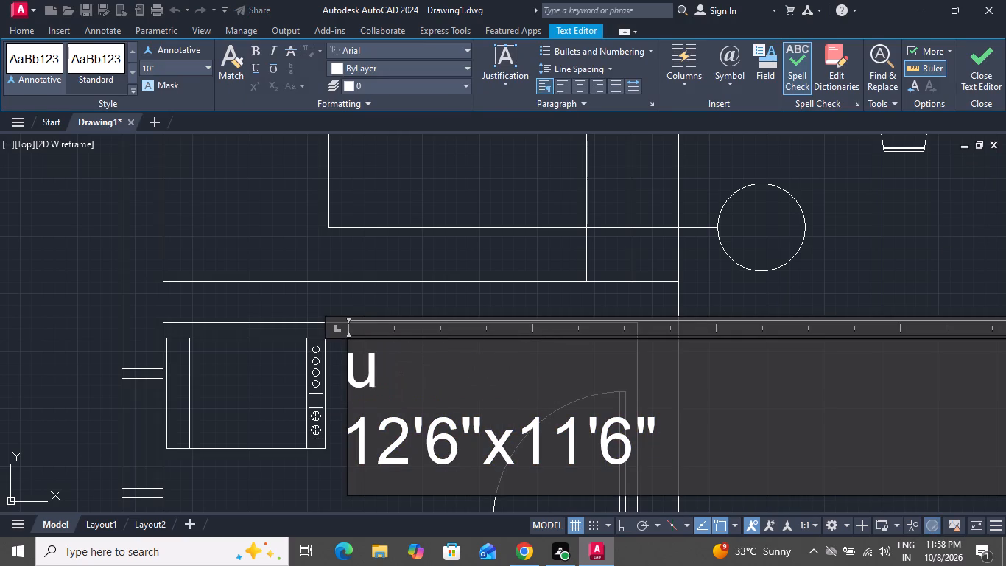
type("ti")
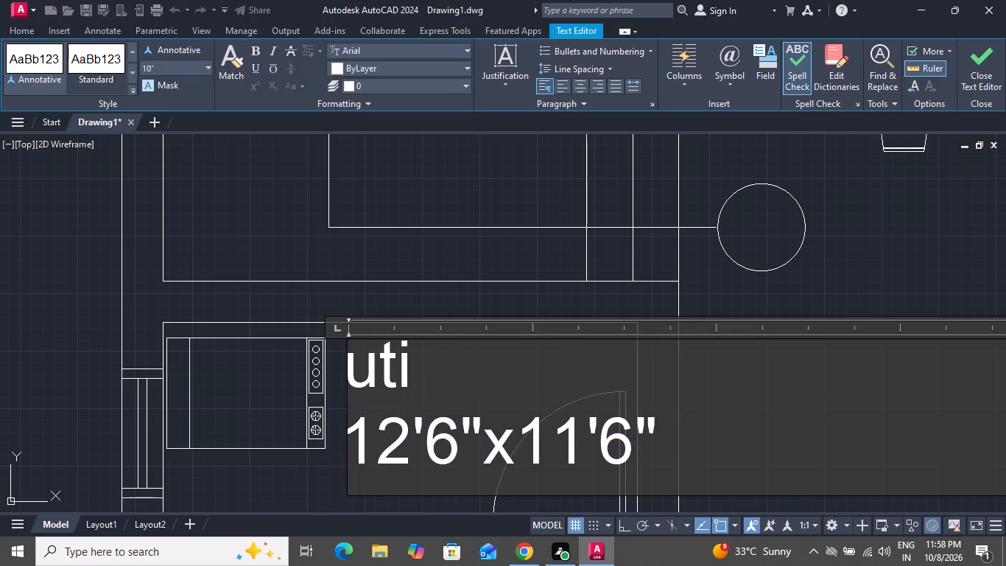
type("li")
type("ty")
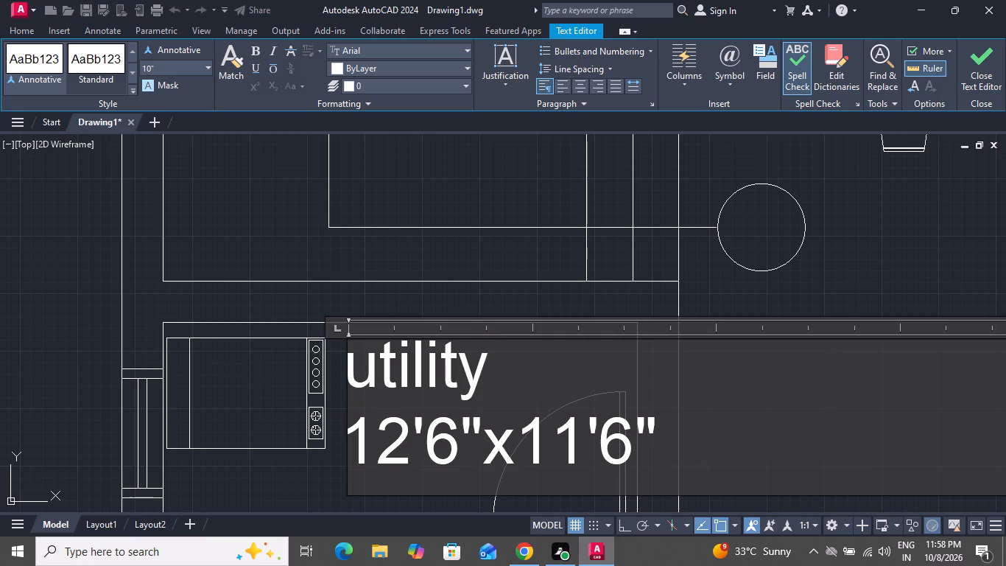
Delete the size line from the utility label, leaving only the room name.
left_click(661, 443)
key("BackSpace")
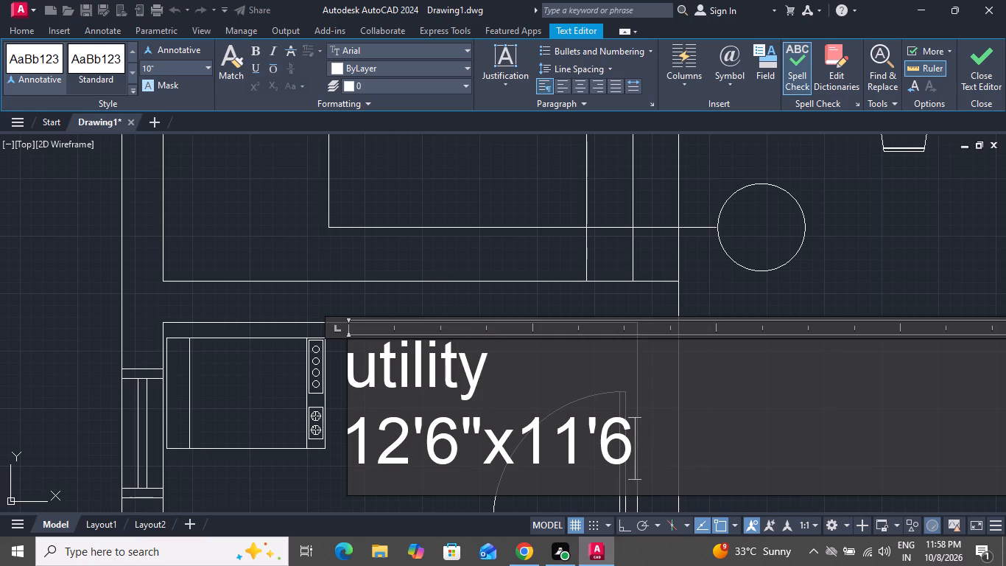
key("BackSpace")
key("BackSpace")
key("BackSpace")
key("BackSpace")
key("BackSpace")
key("BackSpace")
key("BackSpace")
key("BackSpace")
key("BackSpace")
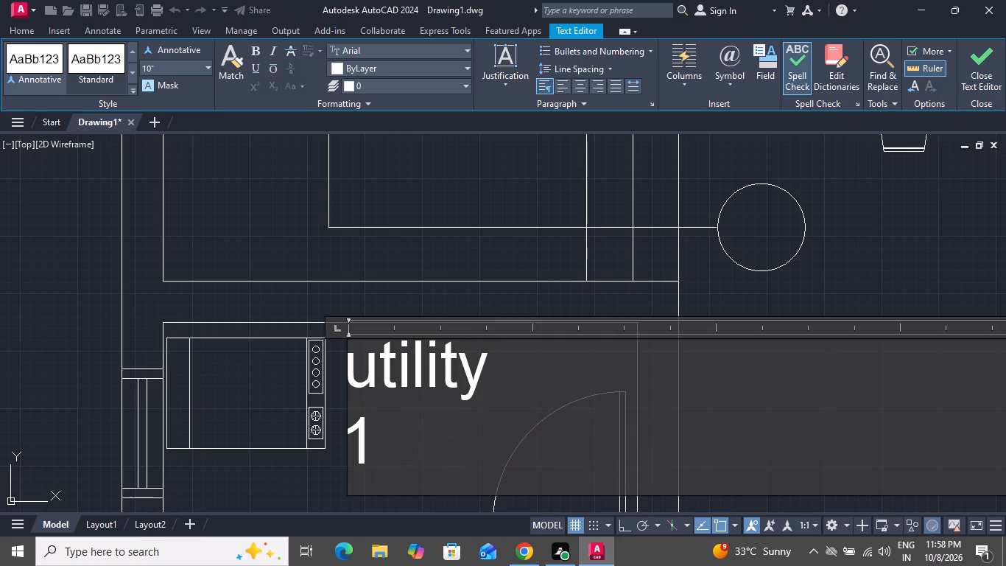
key("BackSpace")
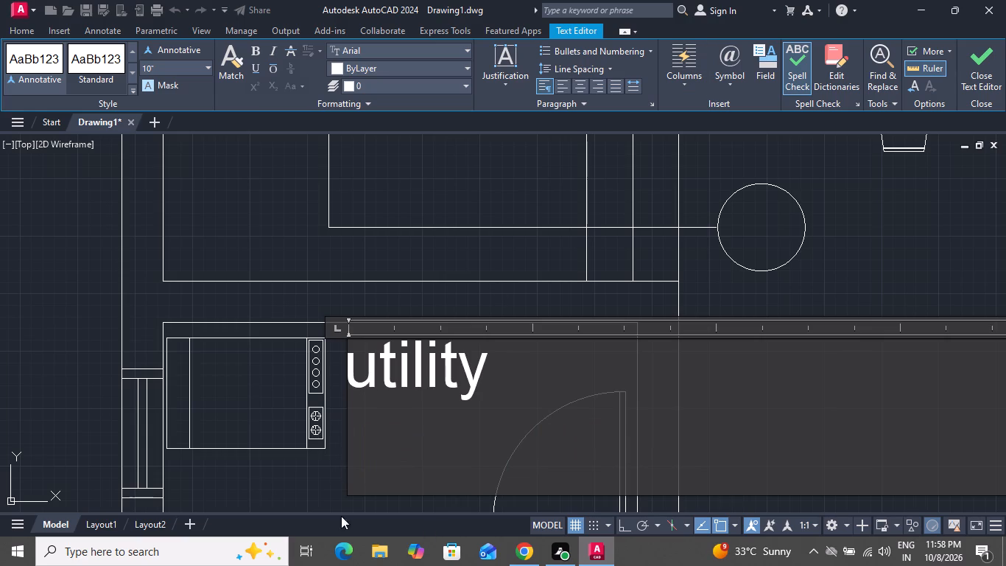
left_click(311, 489)
Move the utility label slightly south within its room, between the appliance and the door.
left_click(402, 368)
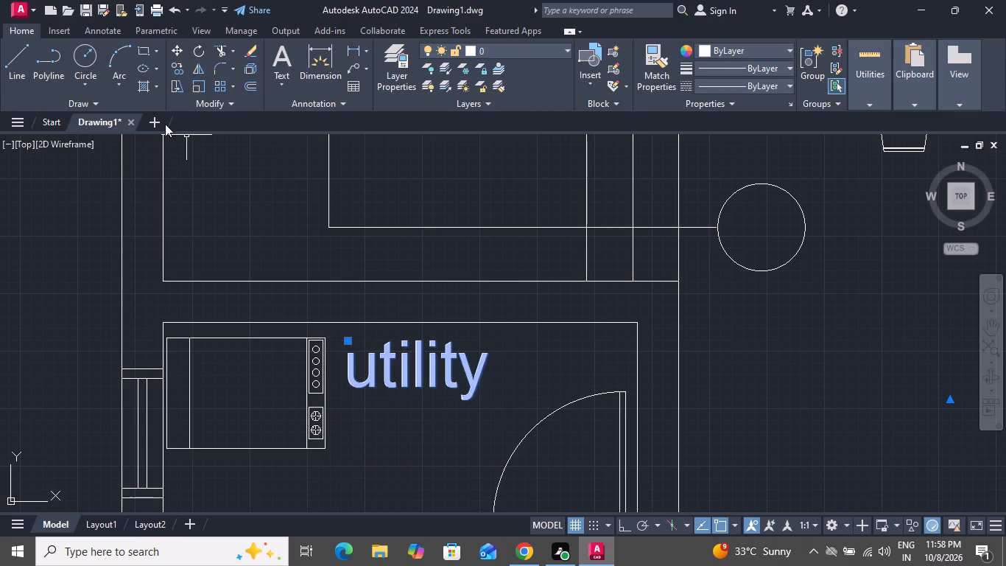
left_click(179, 46)
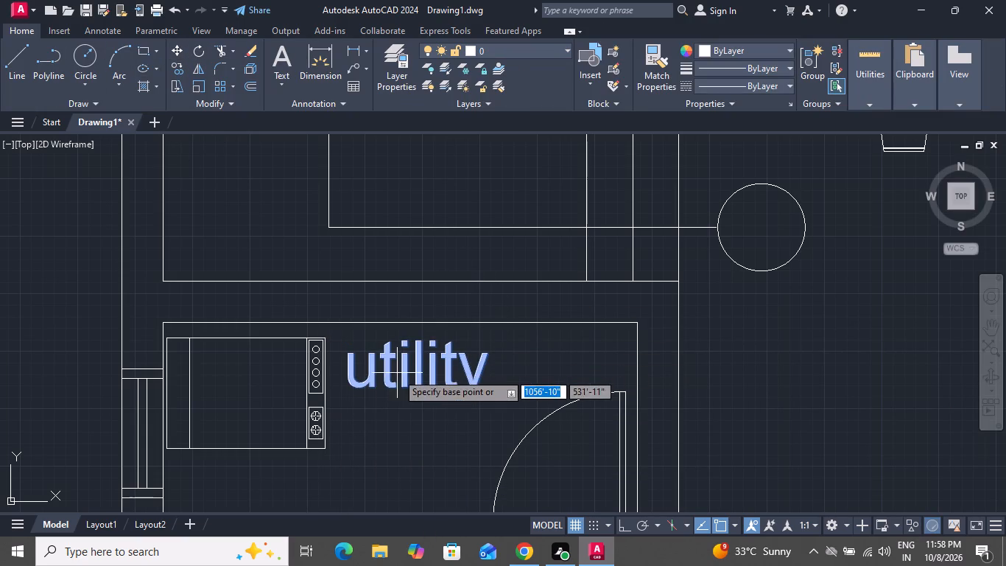
left_click(408, 377)
left_click(405, 425)
Move the study label a little south, closer to the wall shared with the entry.
scroll(451, 356, "down", 2)
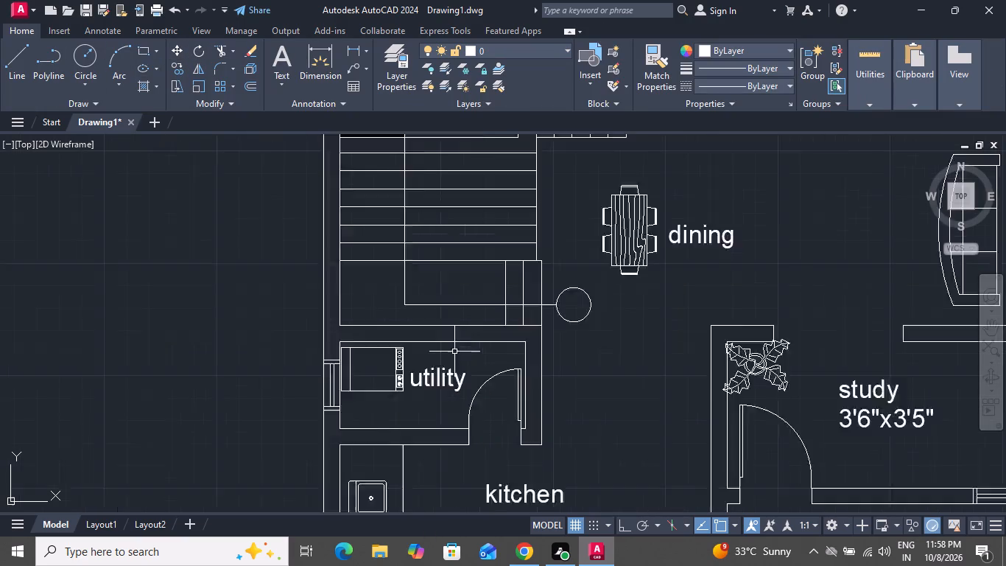
scroll(456, 349, "down", 1)
scroll(526, 282, "up", 1)
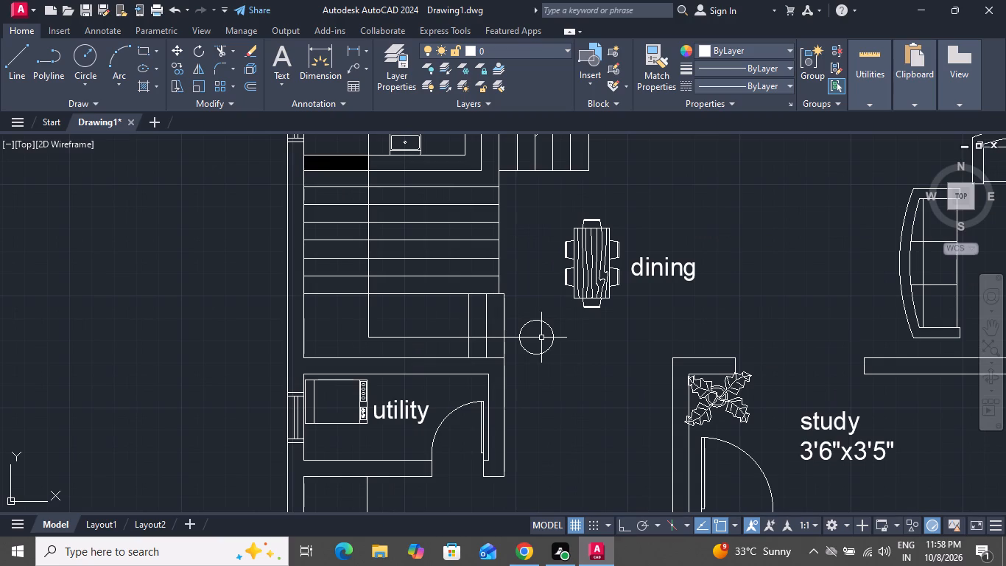
scroll(541, 345, "down", 3)
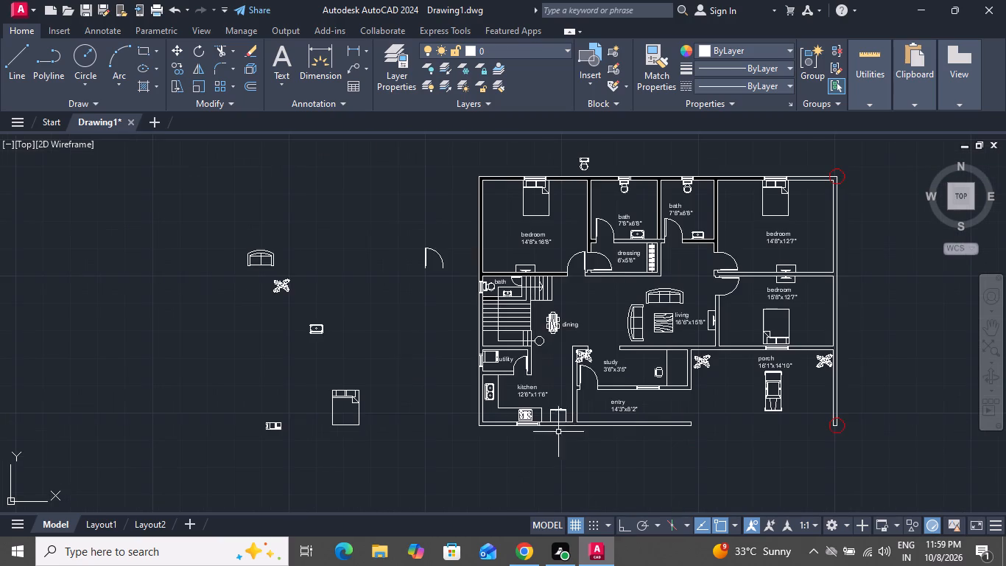
scroll(544, 401, "up", 4)
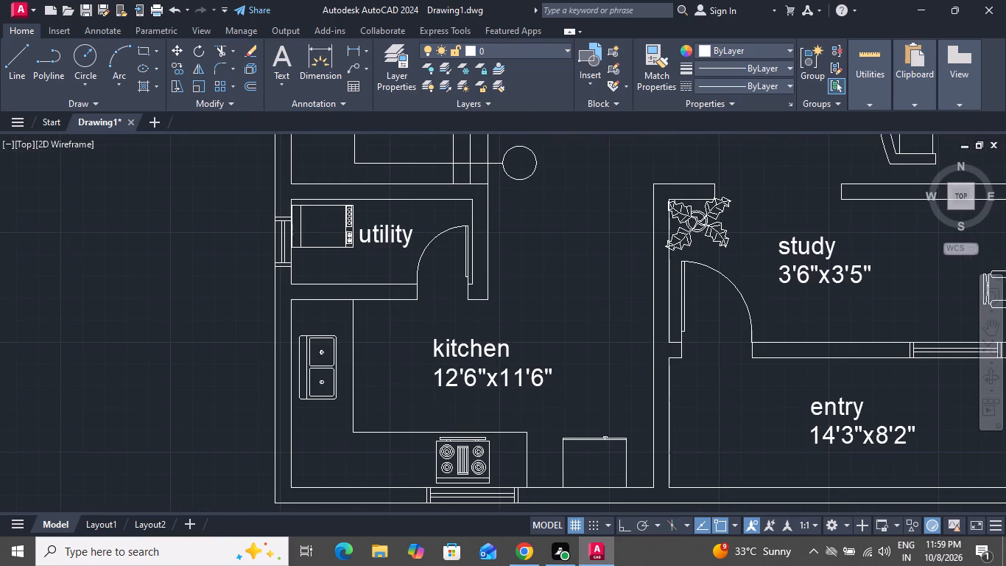
scroll(543, 397, "up", 1)
scroll(543, 397, "down", 3)
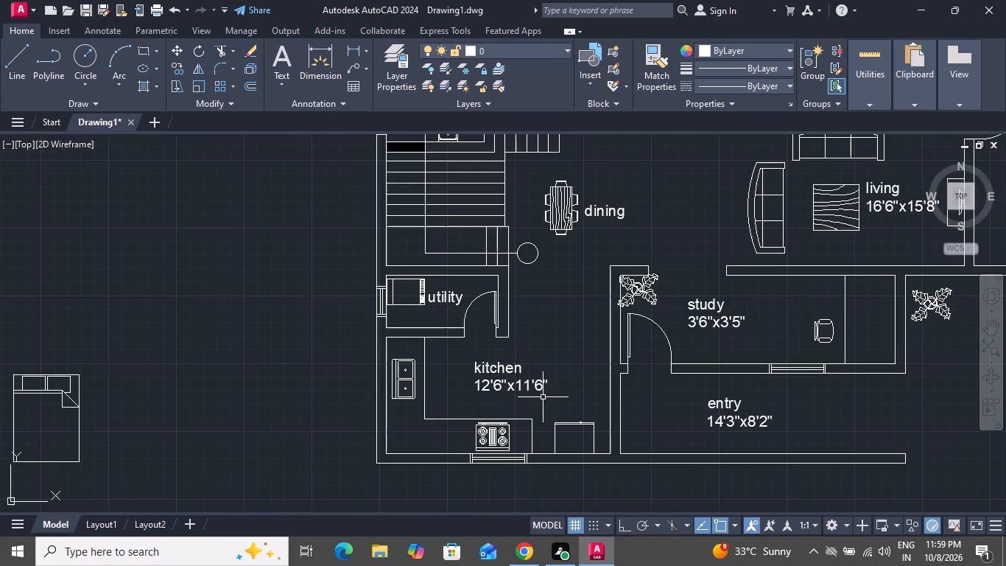
left_click(700, 321)
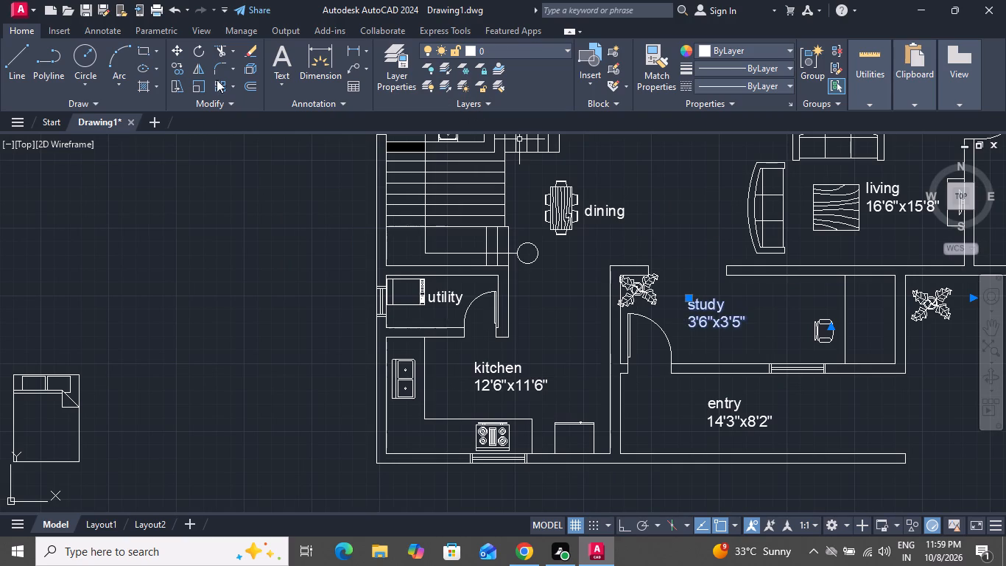
left_click(173, 49)
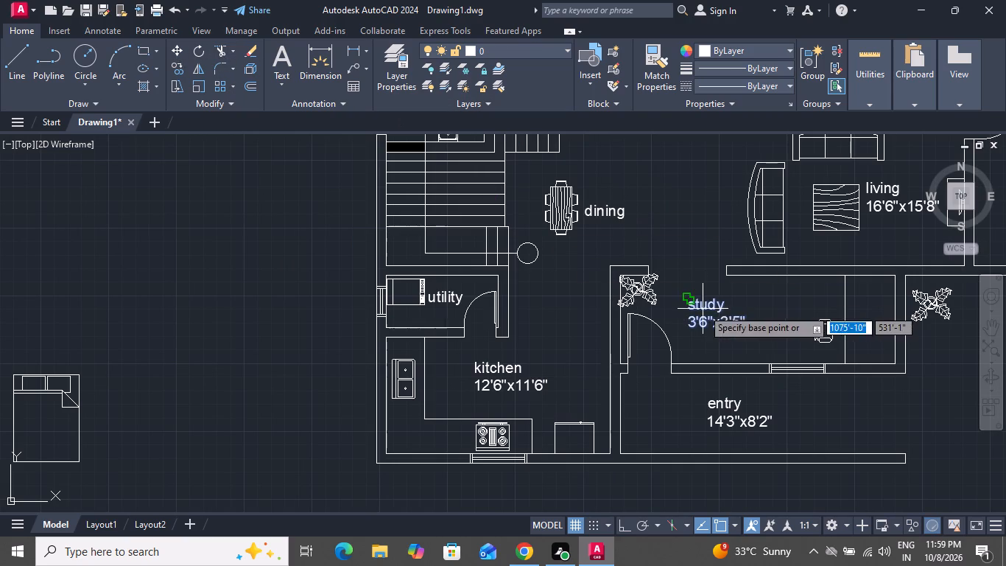
left_click(703, 309)
left_click(740, 314)
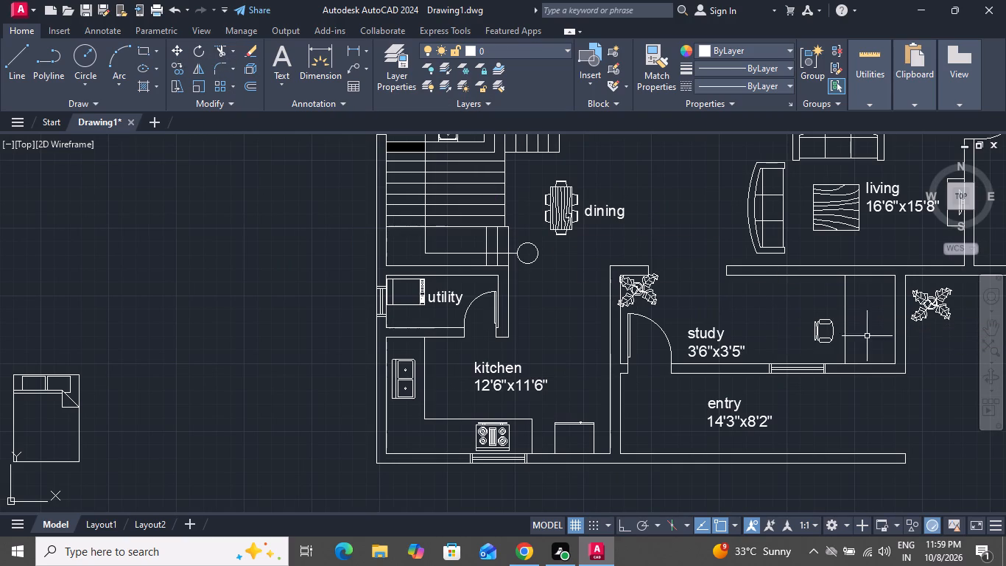
Move the study chair northeast so that it sits against the edge of the desk.
scroll(928, 351, "up", 2)
left_click(693, 306)
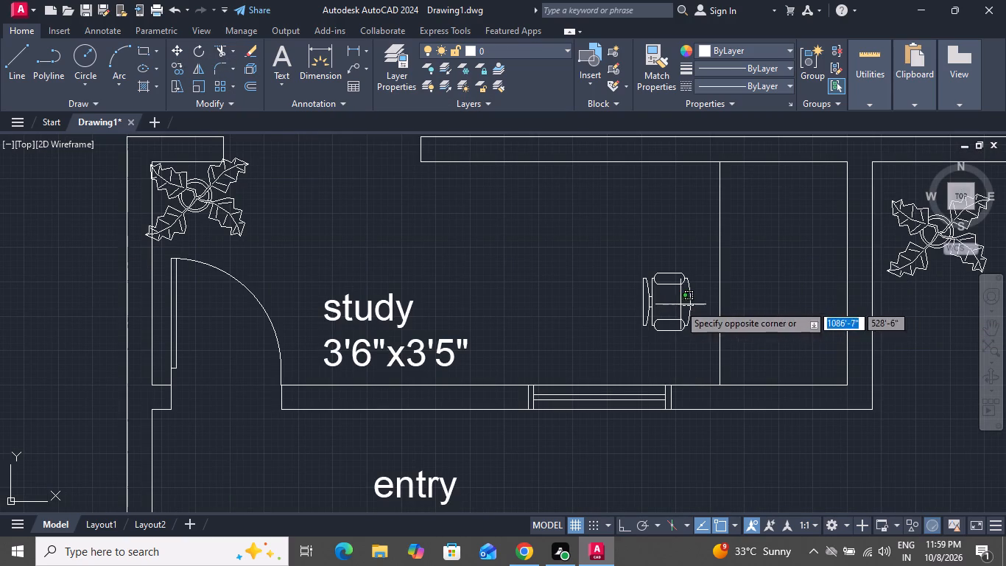
left_click(655, 304)
left_click(180, 47)
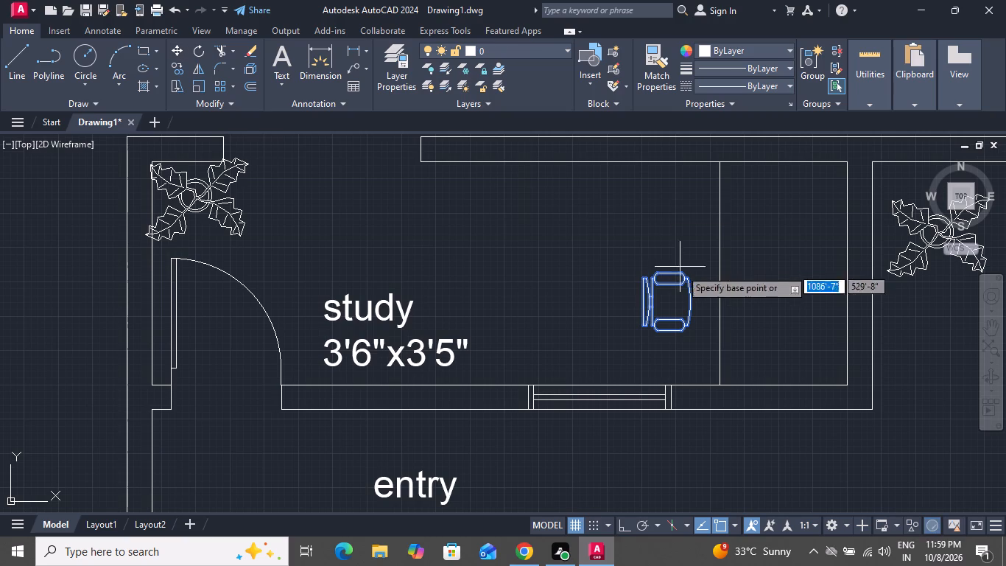
left_click(692, 281)
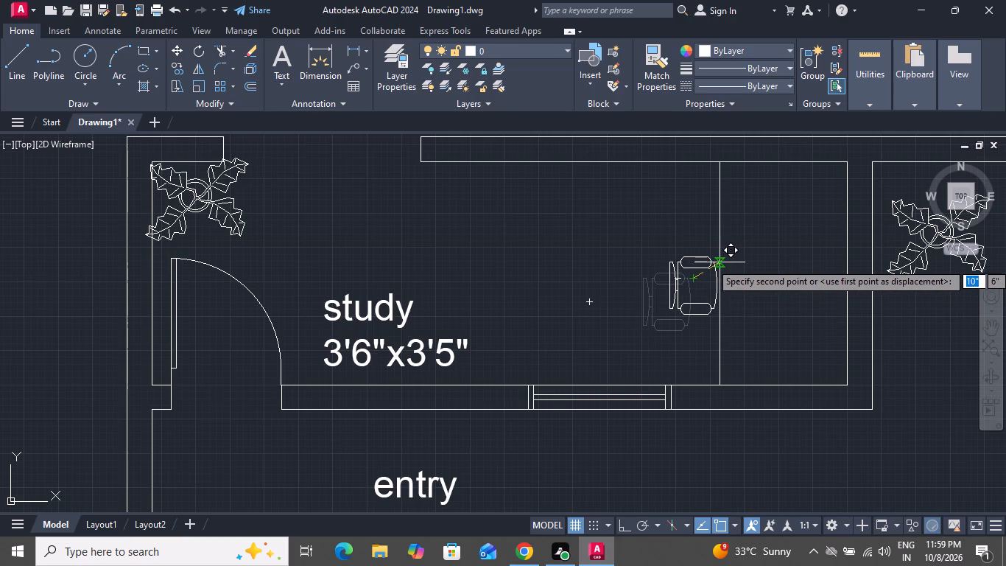
left_click(720, 262)
Delete the spare toilet block lying outside the house, north of the bathrooms.
scroll(554, 321, "down", 2)
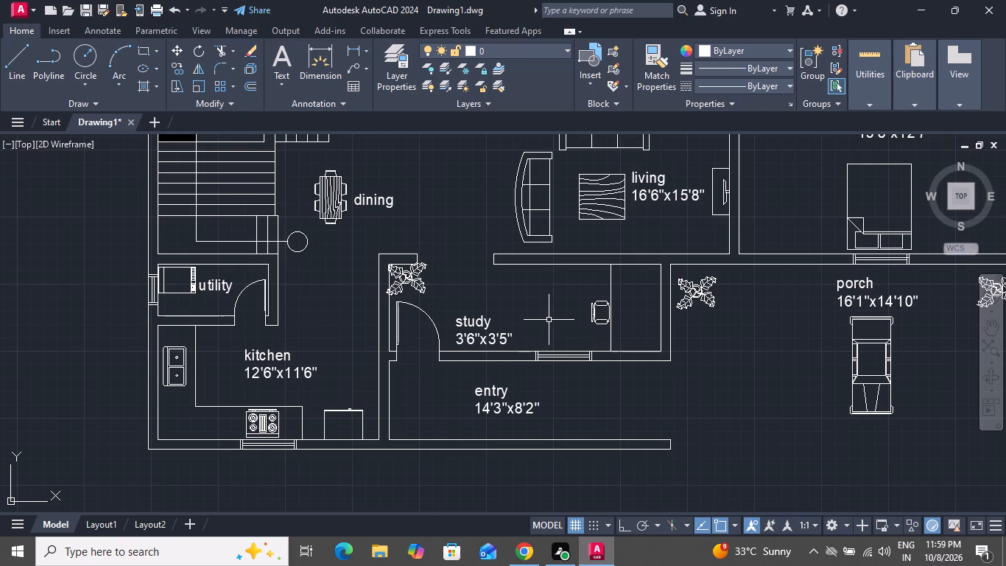
scroll(608, 327, "down", 3)
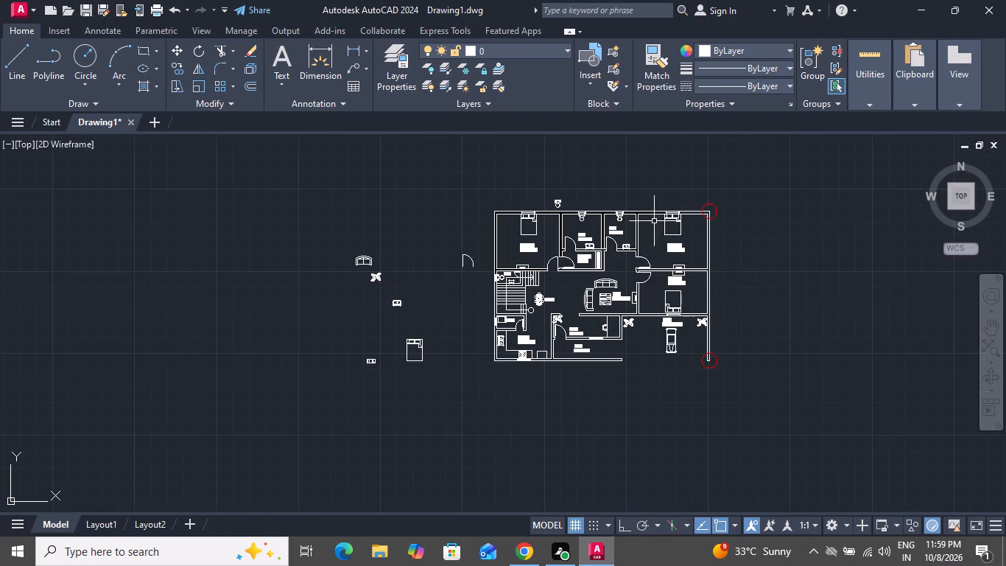
scroll(577, 199, "up", 2)
left_click_drag(573, 197, 565, 202)
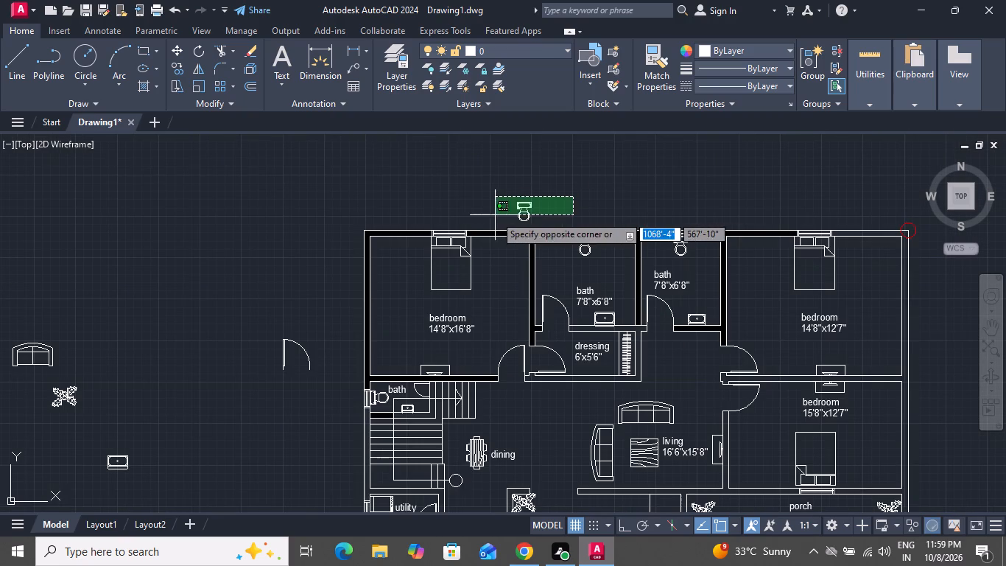
left_click(495, 215)
key("Delete")
Delete all the spare furniture, plant, fixture and door blocks lying west of the floor plan.
scroll(455, 262, "down", 1)
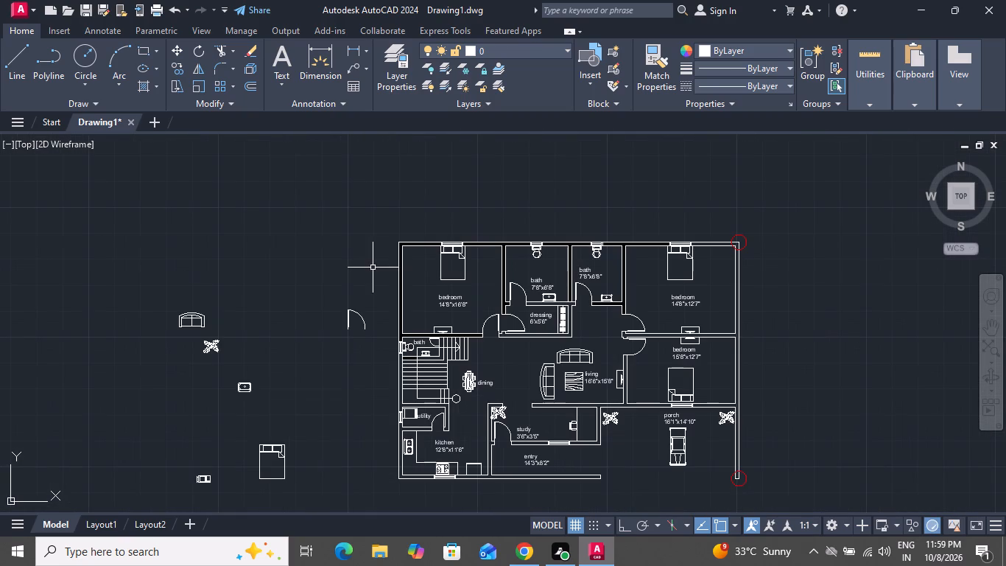
left_click(372, 267)
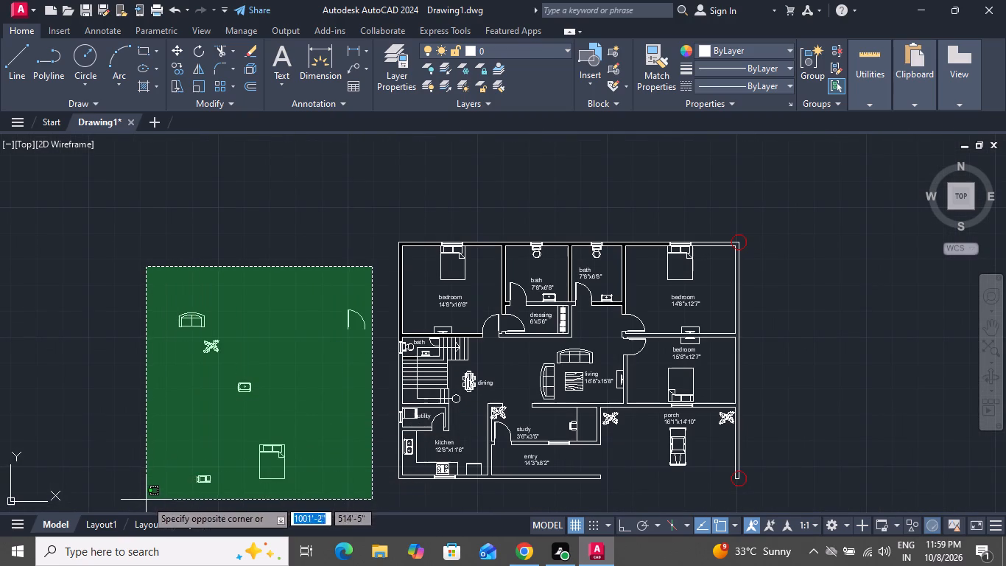
left_click(146, 500)
key("Delete")
Start a Solid pattern hatch and try to fill the outer wall at the northeast bedroom's north side and corner.
scroll(211, 396, "down", 1)
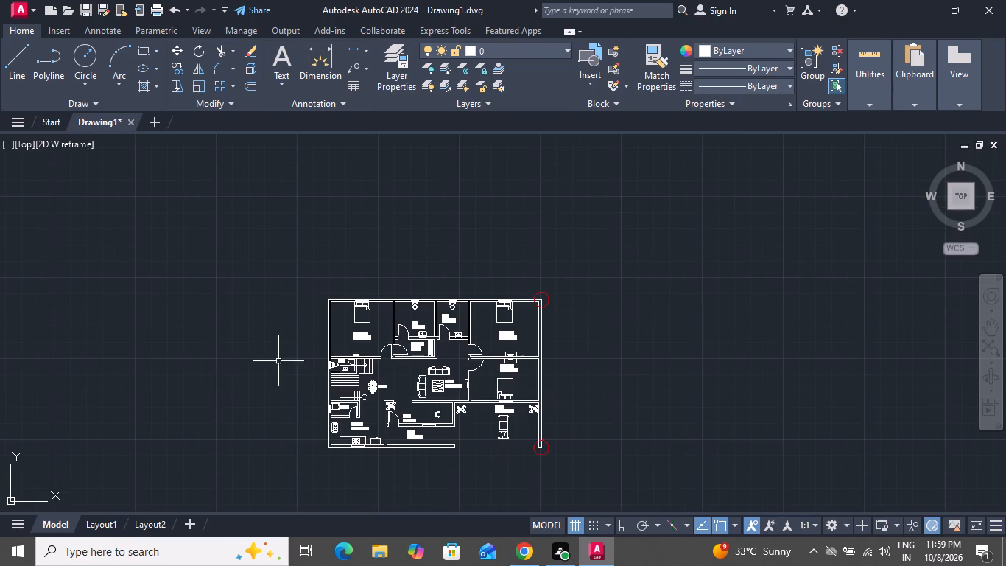
scroll(297, 351, "down", 1)
scroll(328, 341, "up", 3)
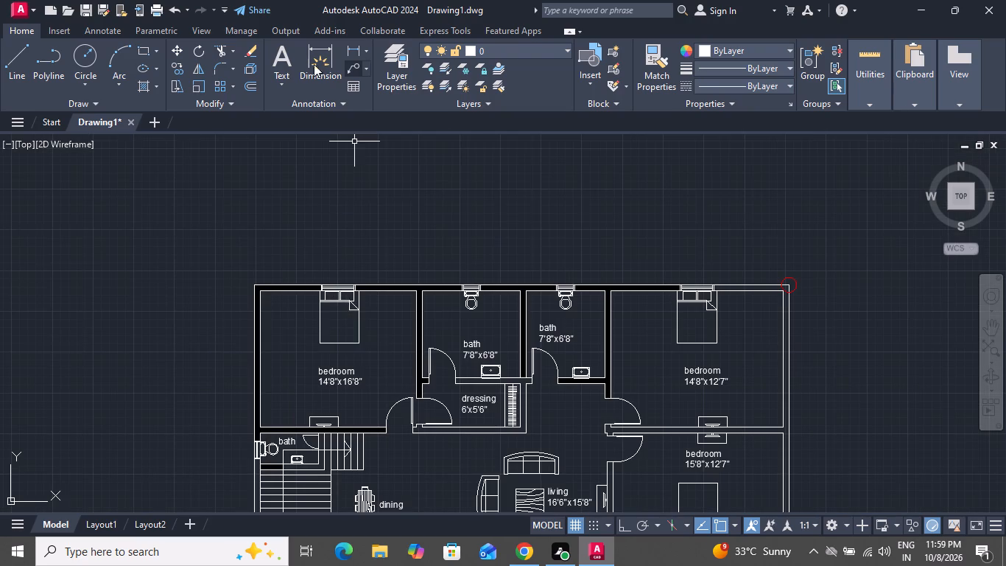
left_click(148, 84)
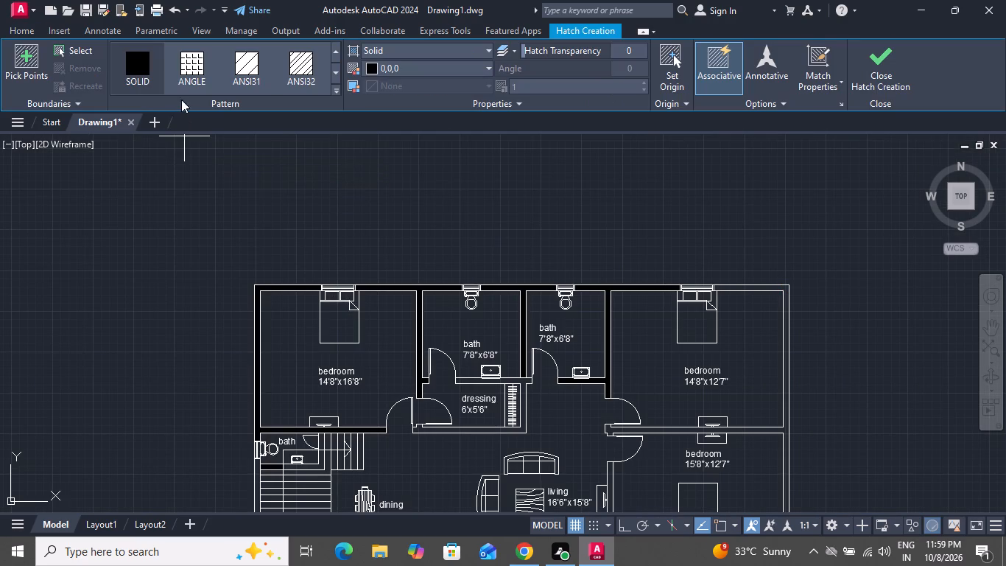
left_click(147, 62)
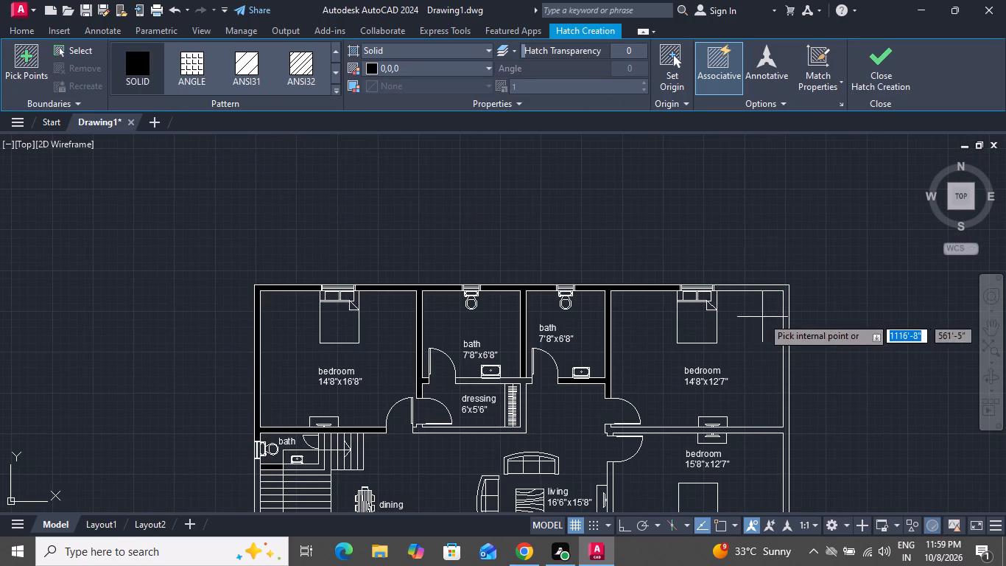
scroll(782, 282, "down", 1)
scroll(782, 282, "up", 4)
left_click(761, 296)
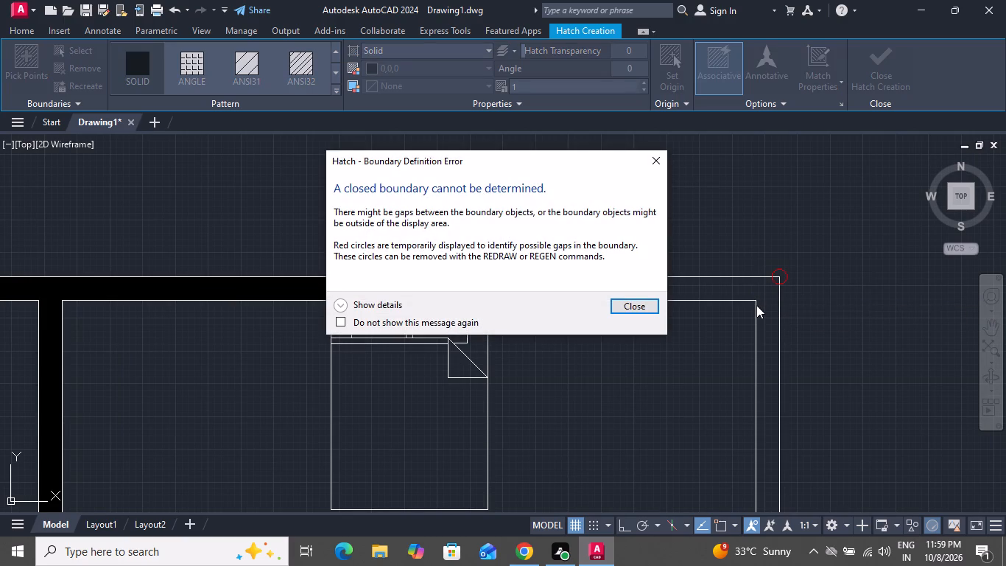
left_click(654, 153)
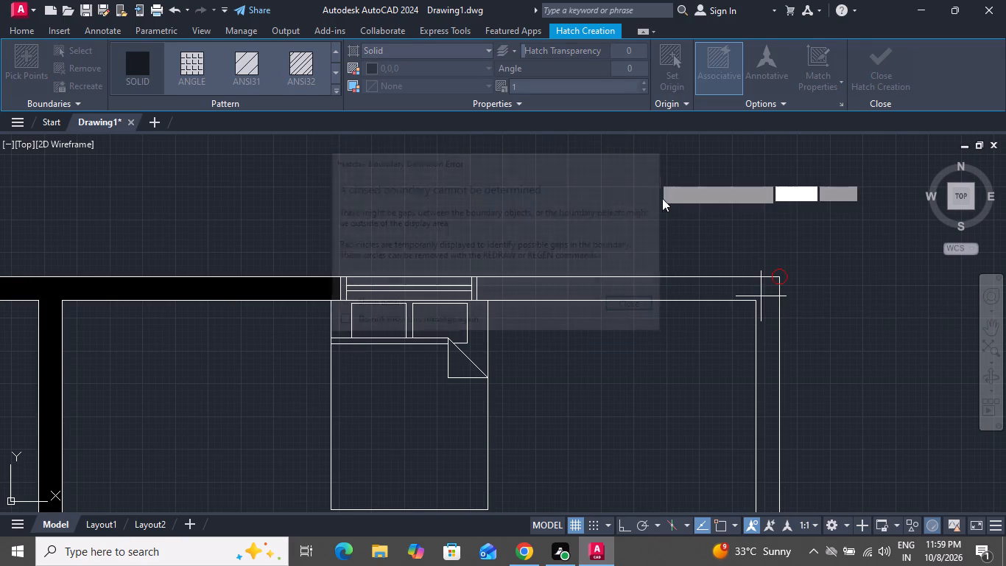
scroll(685, 286, "up", 1)
left_click(684, 294)
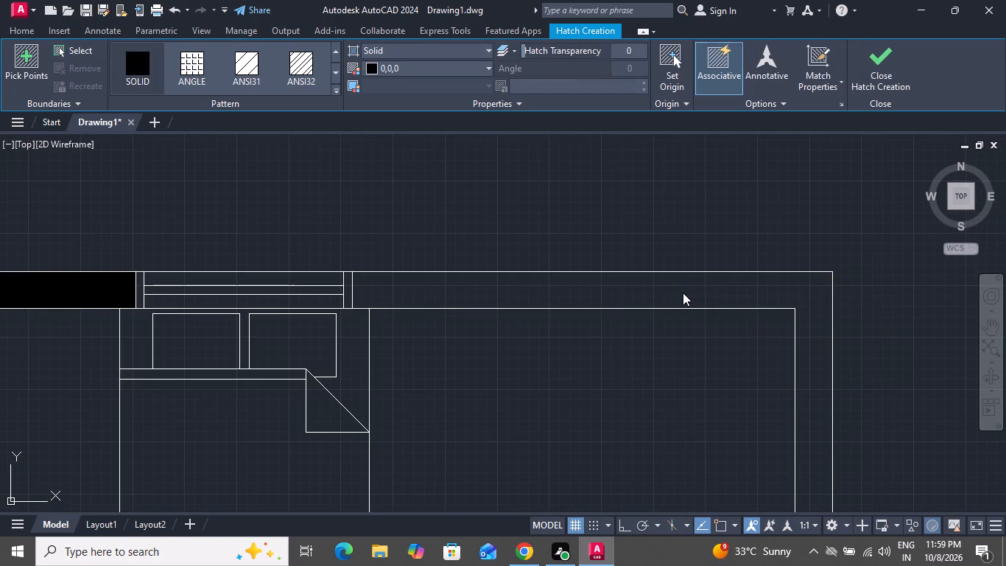
left_click(654, 304)
Add the house's east outer wall and the connected wall between the two east bedrooms to the solid hatch.
scroll(681, 271, "down", 3)
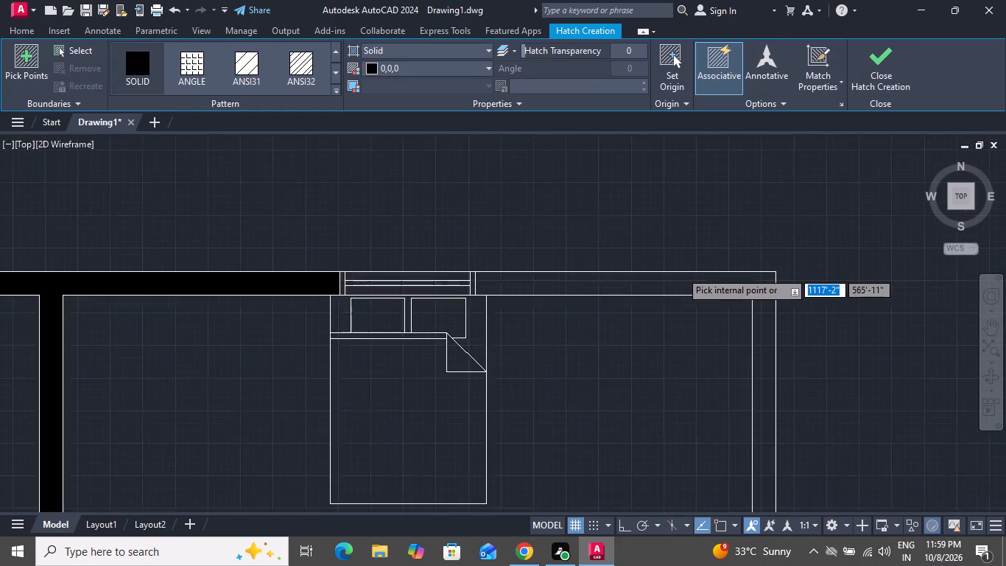
scroll(697, 248, "down", 1)
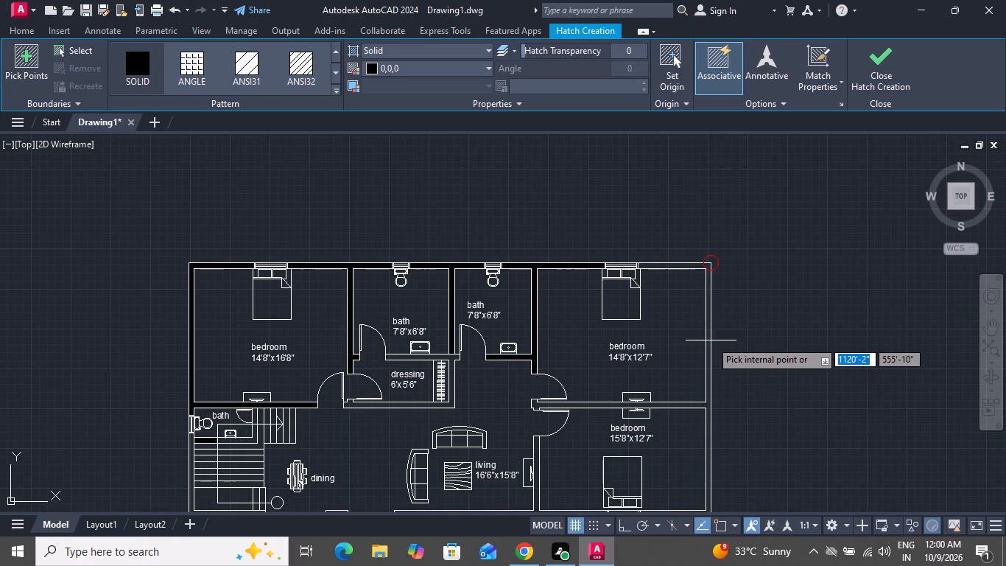
scroll(710, 345, "up", 1)
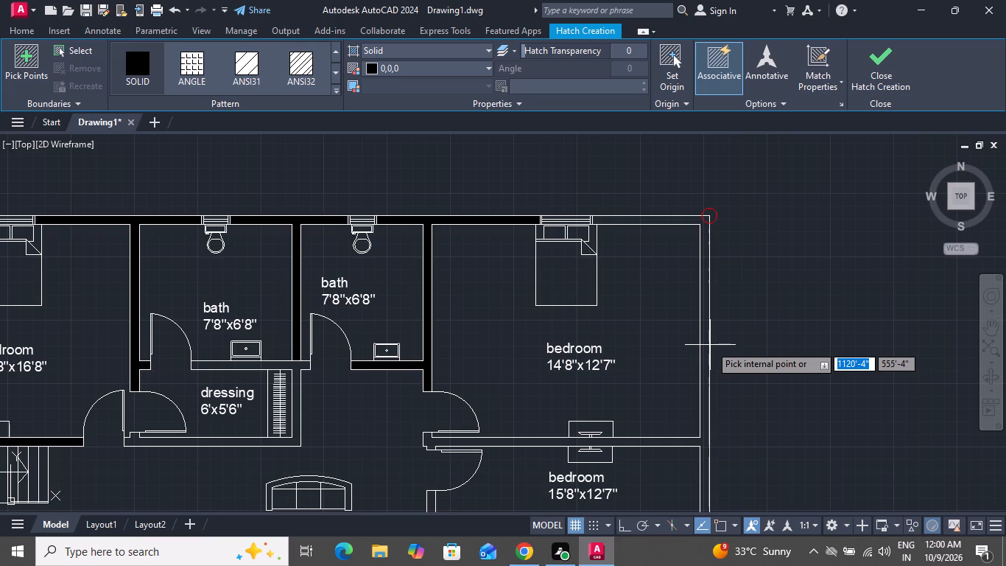
scroll(709, 338, "down", 2)
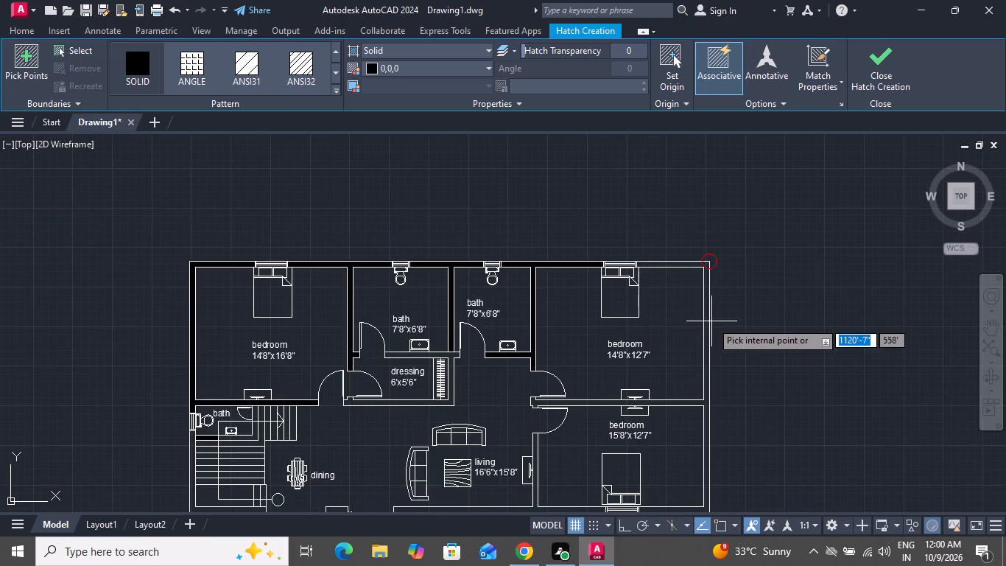
scroll(711, 321, "down", 1)
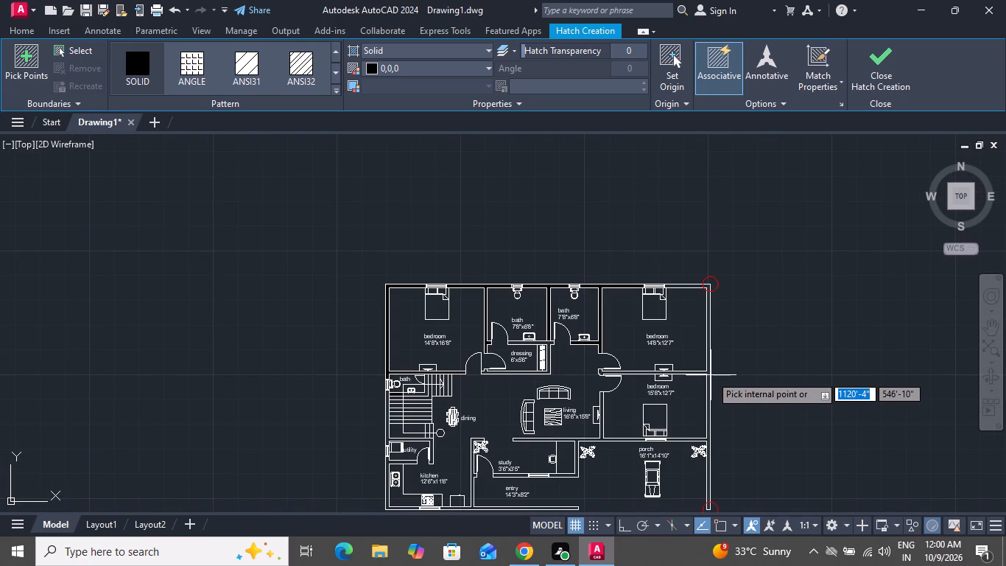
scroll(708, 374, "up", 2)
scroll(707, 374, "down", 1)
scroll(707, 374, "up", 1)
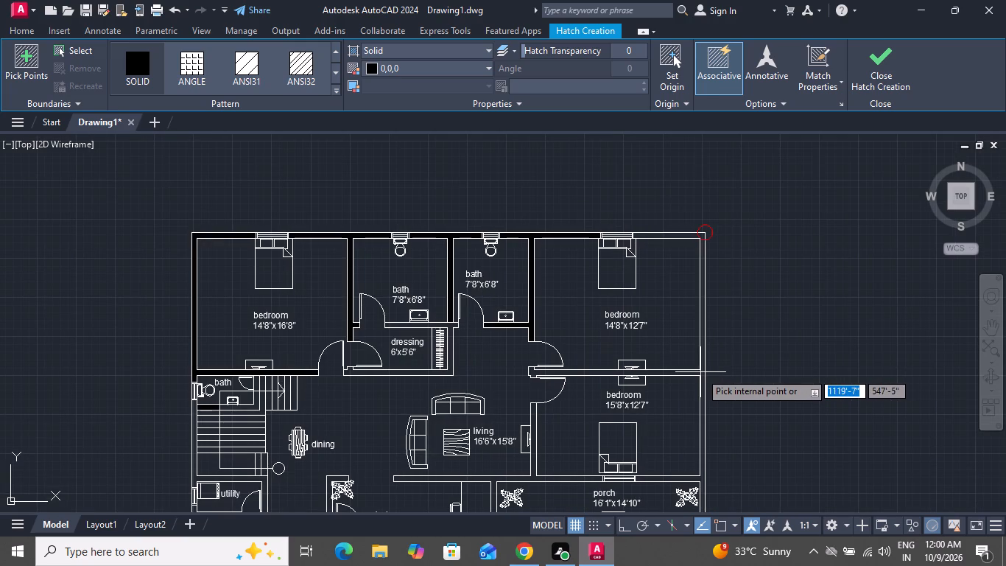
left_click(703, 372)
scroll(758, 327, "down", 1)
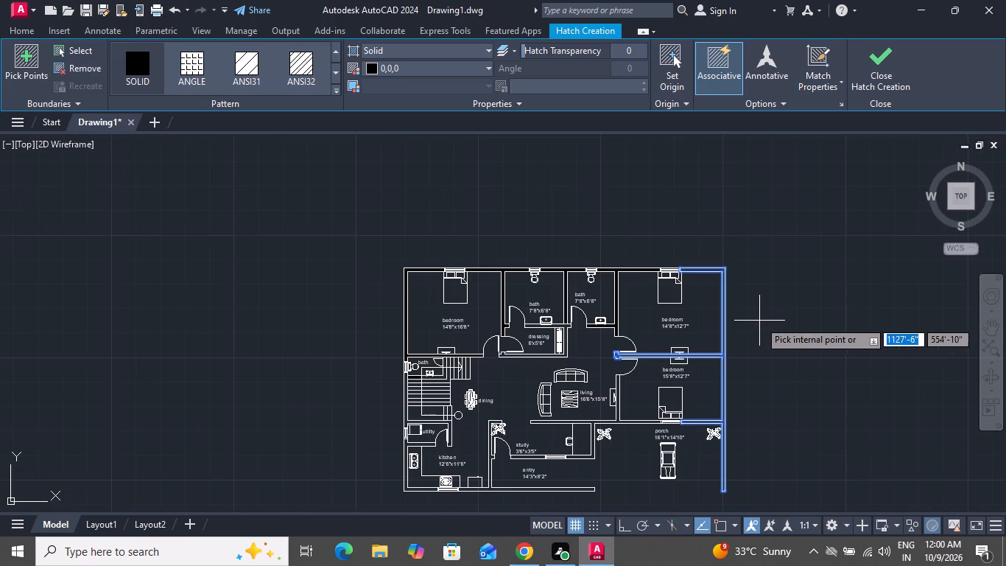
Add the wall regions around the living room, study, entry, kitchen, utility and west side of the stairs to the solid hatch.
scroll(601, 416, "up", 2)
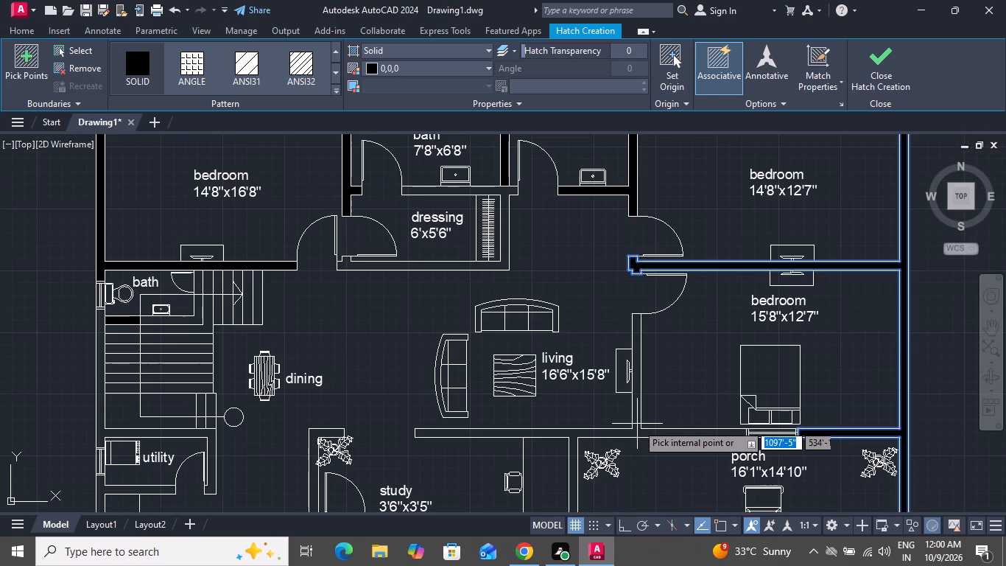
left_click(638, 425)
scroll(708, 382, "down", 1)
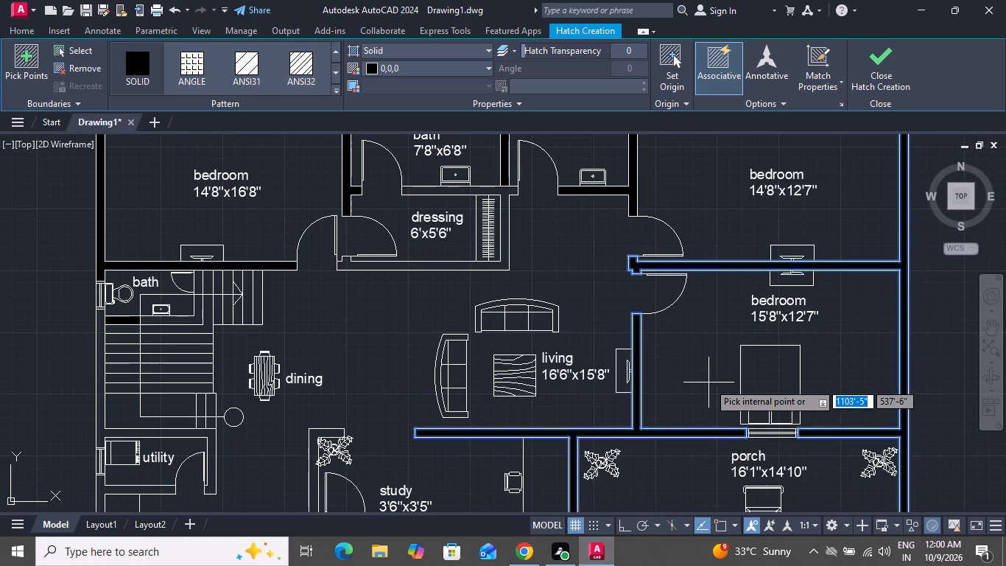
scroll(708, 382, "down", 2)
scroll(557, 461, "up", 1)
left_click(567, 475)
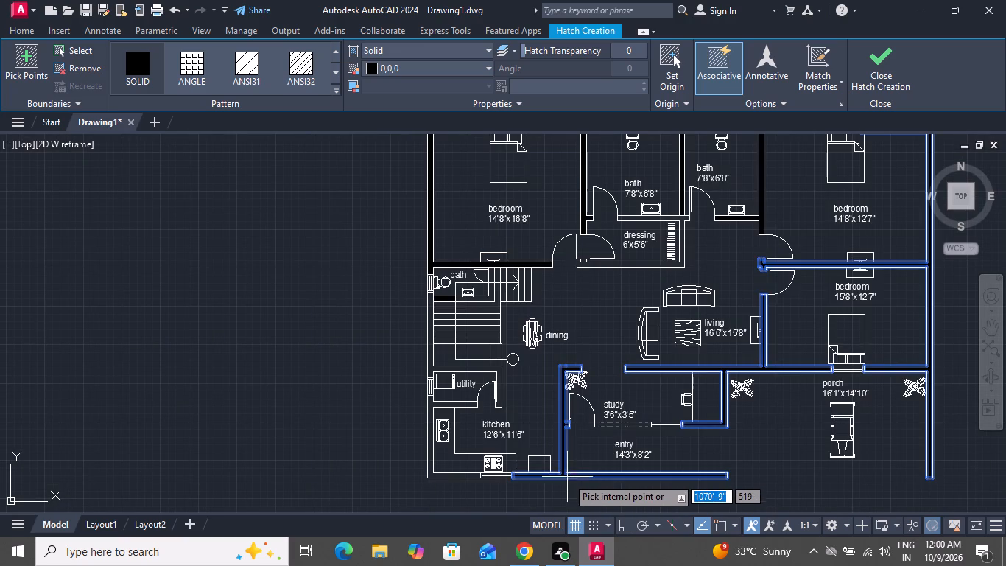
left_click(461, 475)
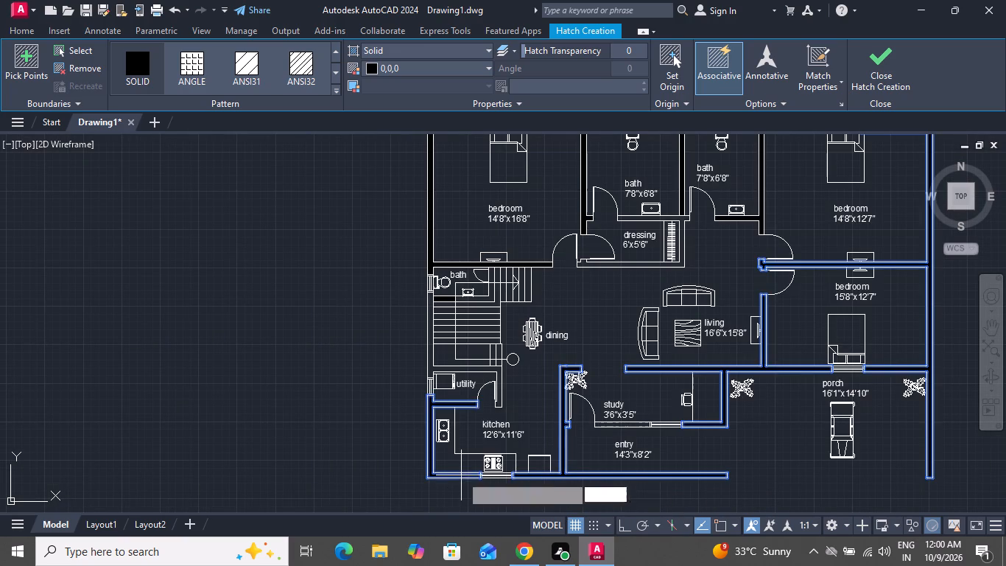
left_click(432, 369)
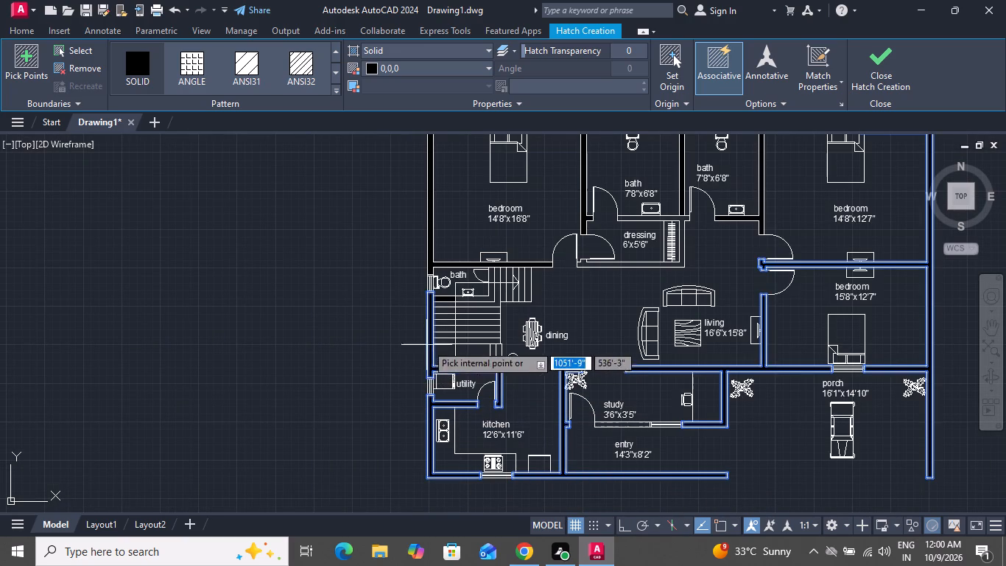
Add the dressing room and bathroom walls to the solid hatch and complete the hatch.
left_click(619, 265)
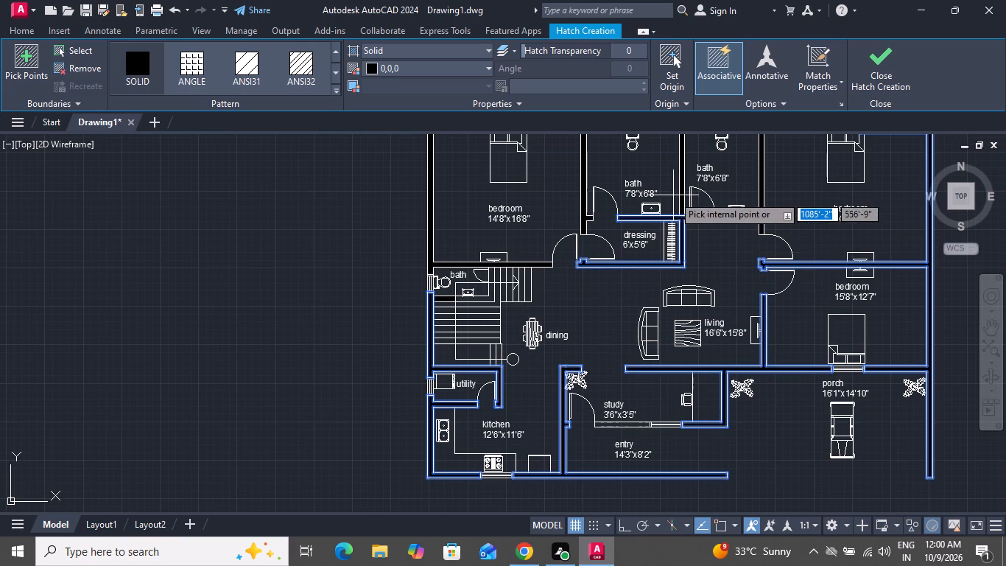
left_click(681, 192)
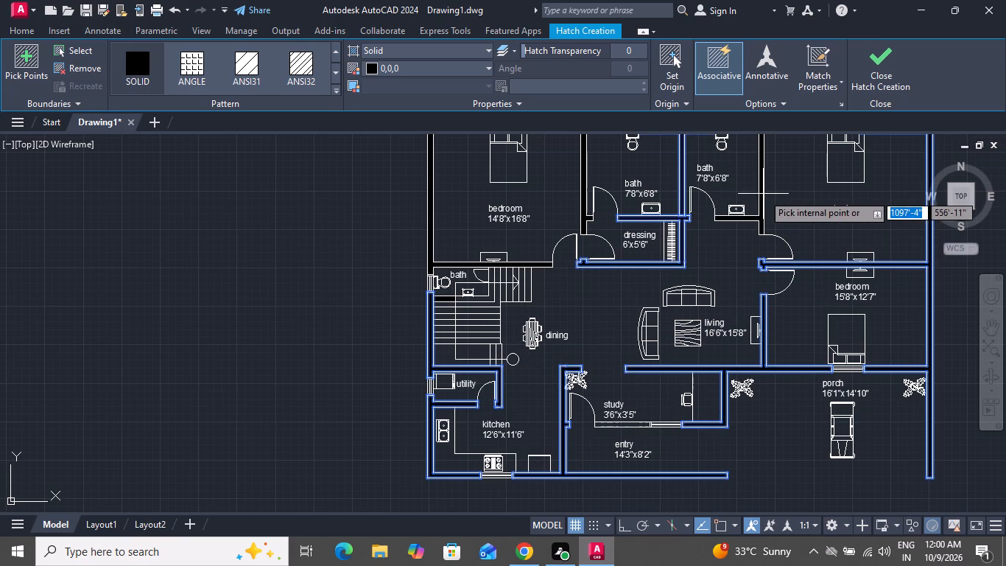
left_click(761, 195)
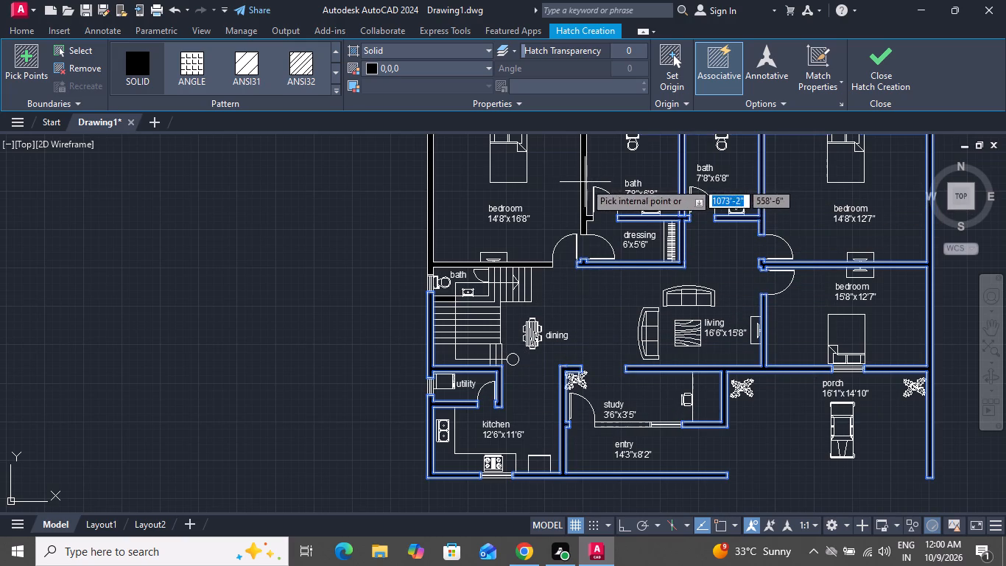
left_click(586, 182)
left_click(612, 202)
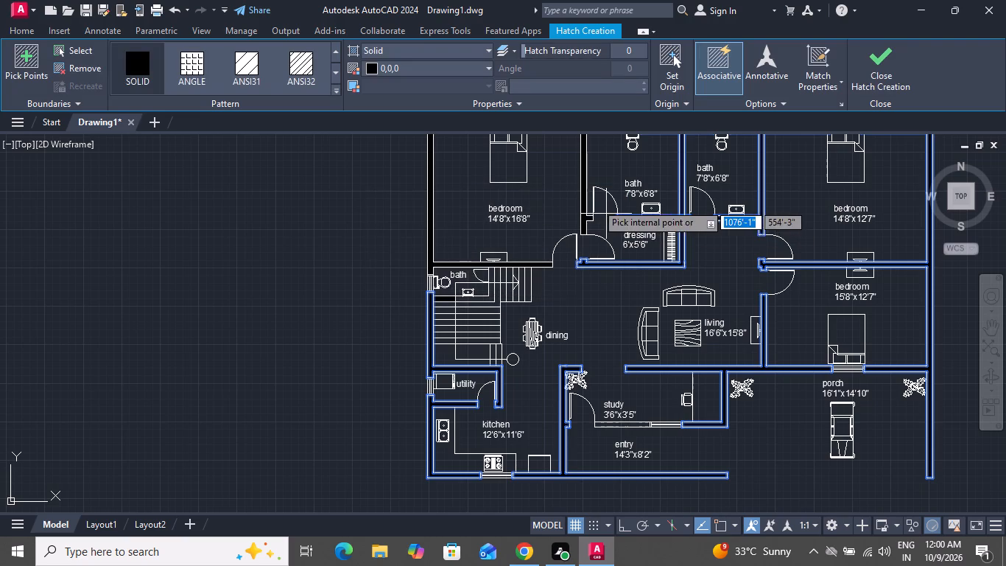
scroll(583, 210, "up", 2)
scroll(587, 212, "down", 1)
scroll(590, 242, "up", 2)
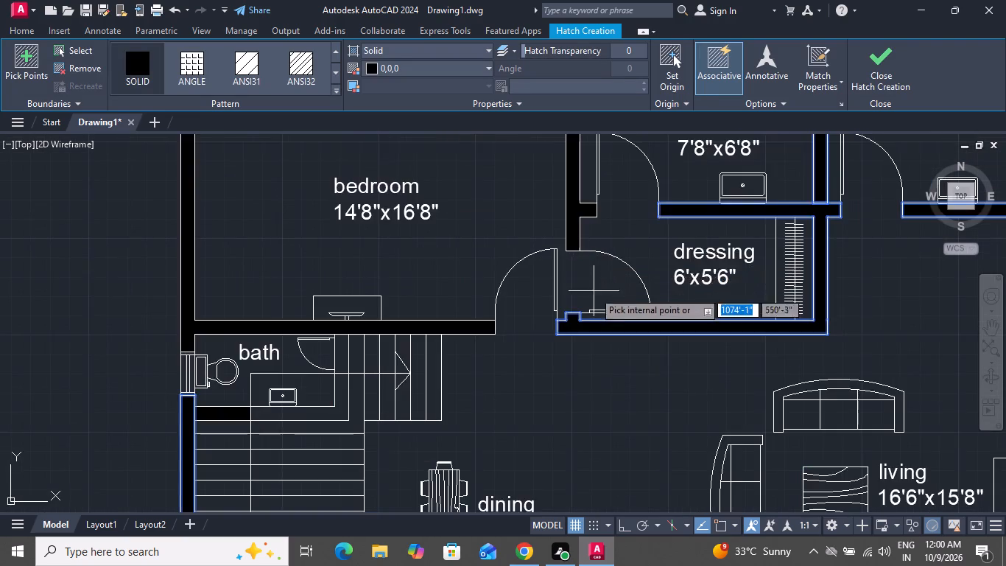
scroll(593, 380, "down", 2)
scroll(731, 292, "up", 1)
scroll(722, 300, "down", 2)
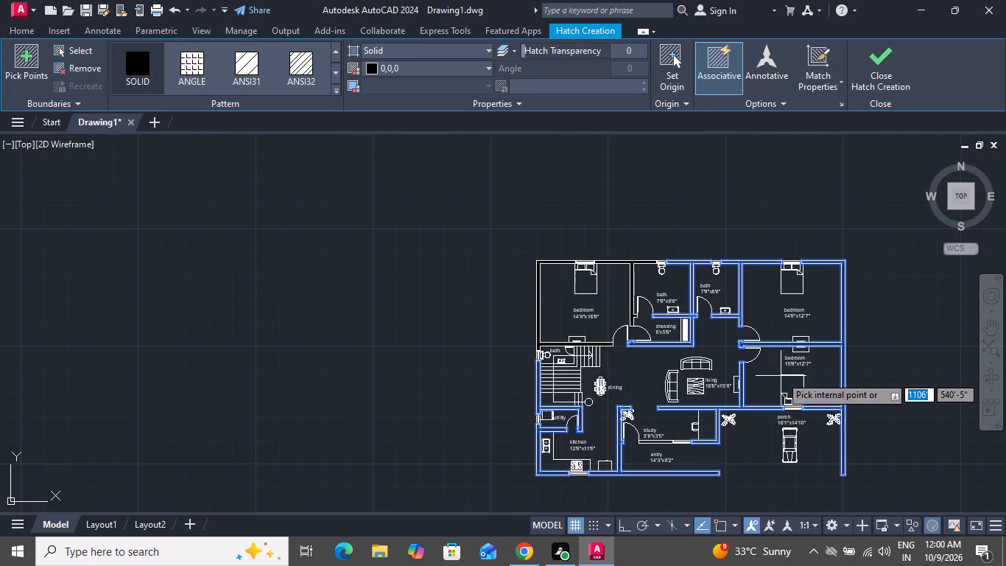
scroll(825, 405, "up", 2)
scroll(829, 383, "down", 1)
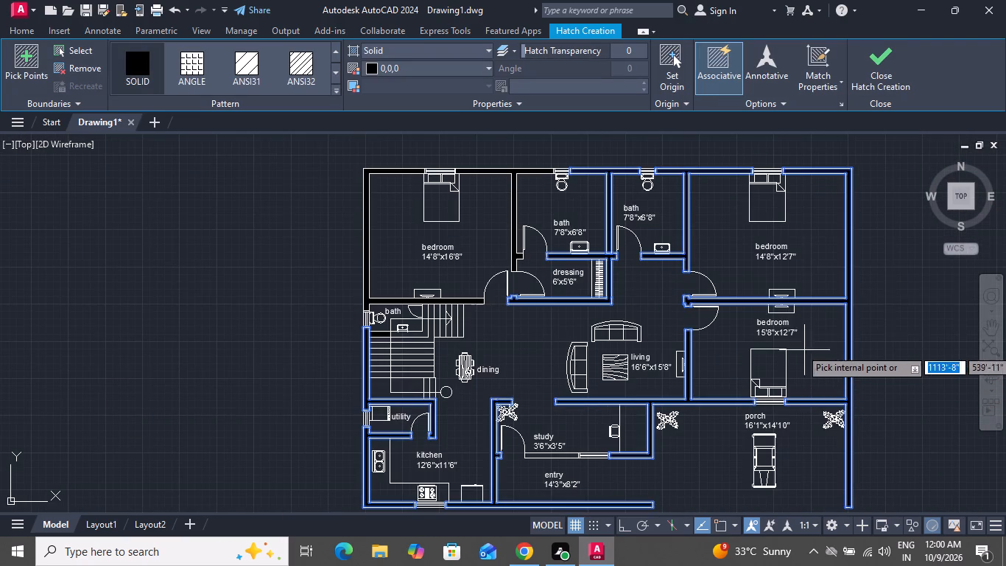
right_click(815, 232)
left_click(833, 260)
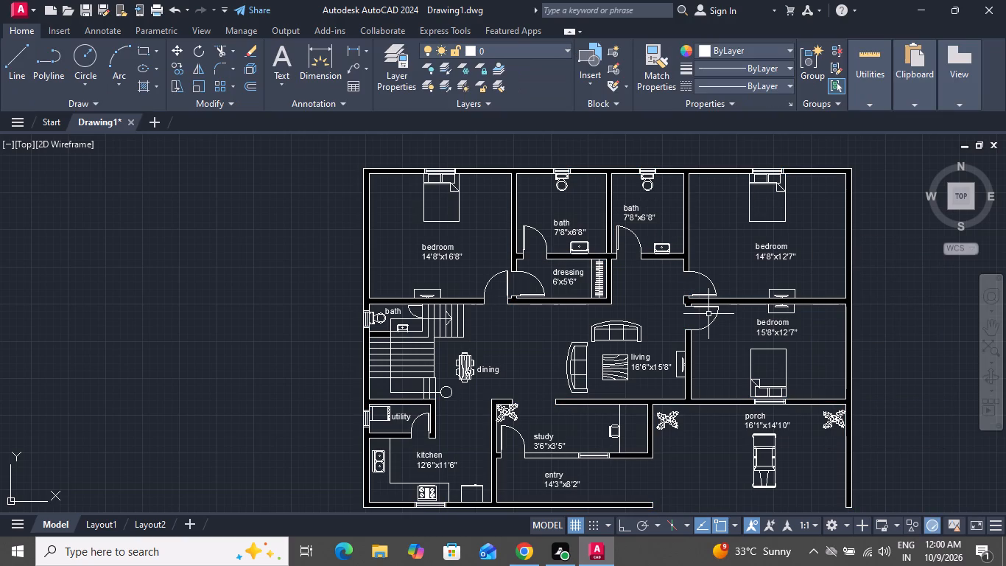
Examine the wall hatching across the whole floor plan, room by room.
scroll(608, 274, "down", 1)
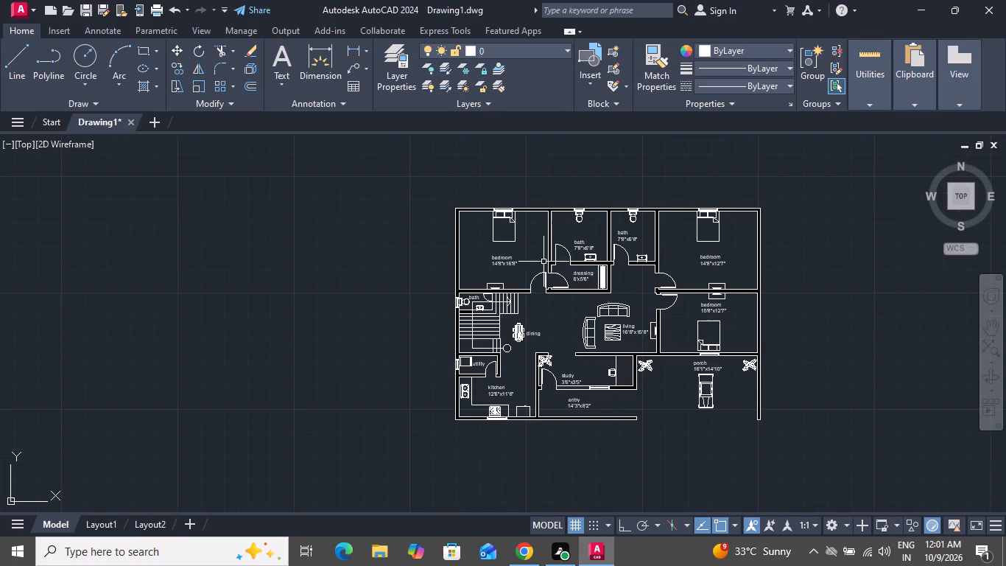
scroll(505, 244, "up", 1)
scroll(534, 158, "up", 1)
scroll(535, 158, "down", 1)
scroll(536, 158, "up", 3)
scroll(548, 255, "down", 1)
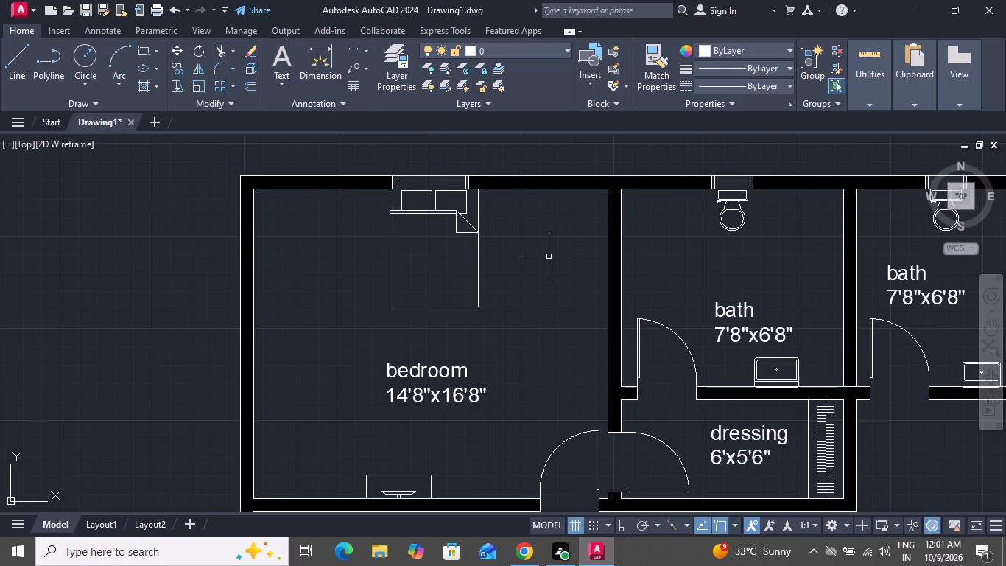
scroll(541, 251, "down", 2)
scroll(532, 250, "up", 1)
scroll(537, 261, "down", 2)
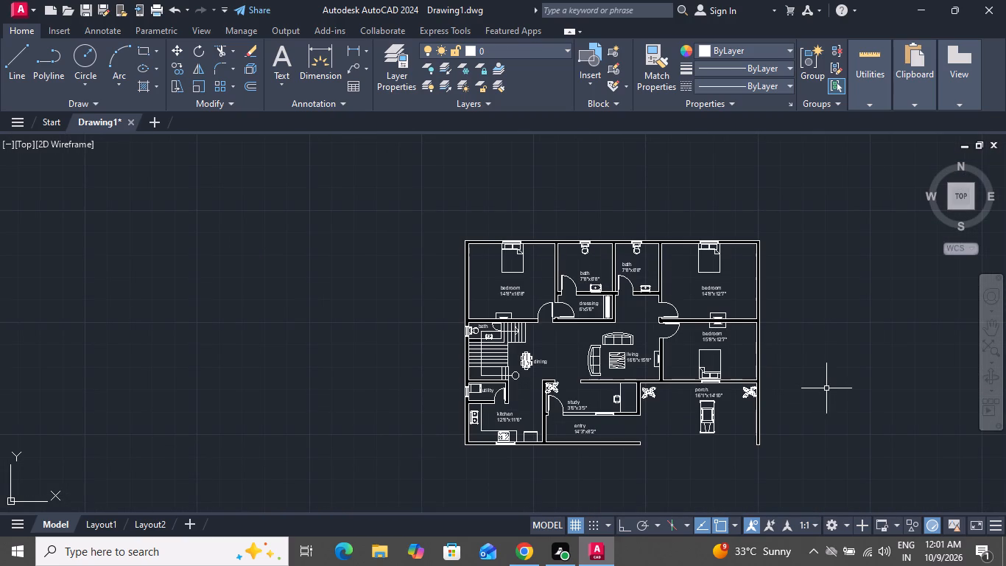
scroll(828, 388, "up", 1)
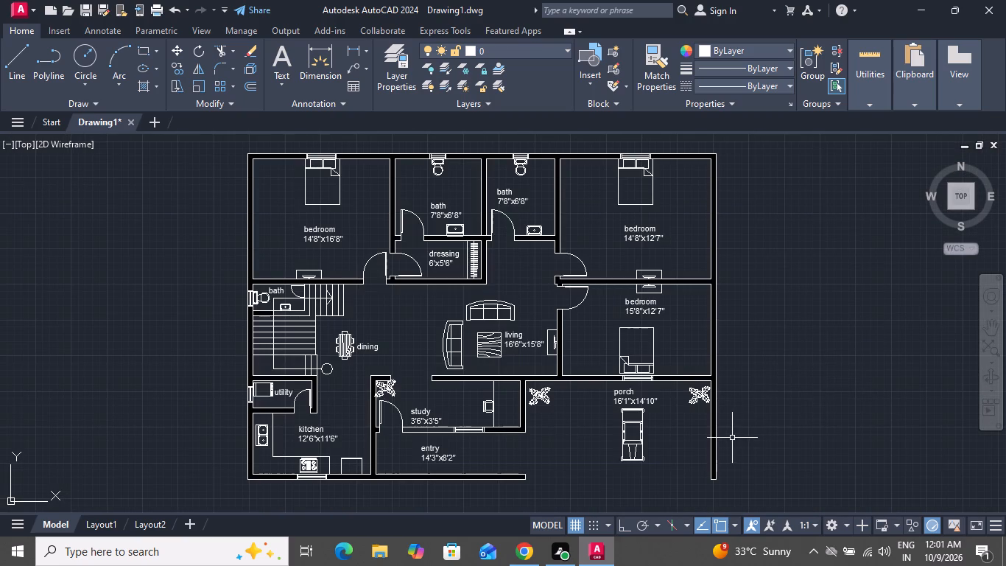
scroll(732, 438, "up", 1)
scroll(681, 273, "down", 1)
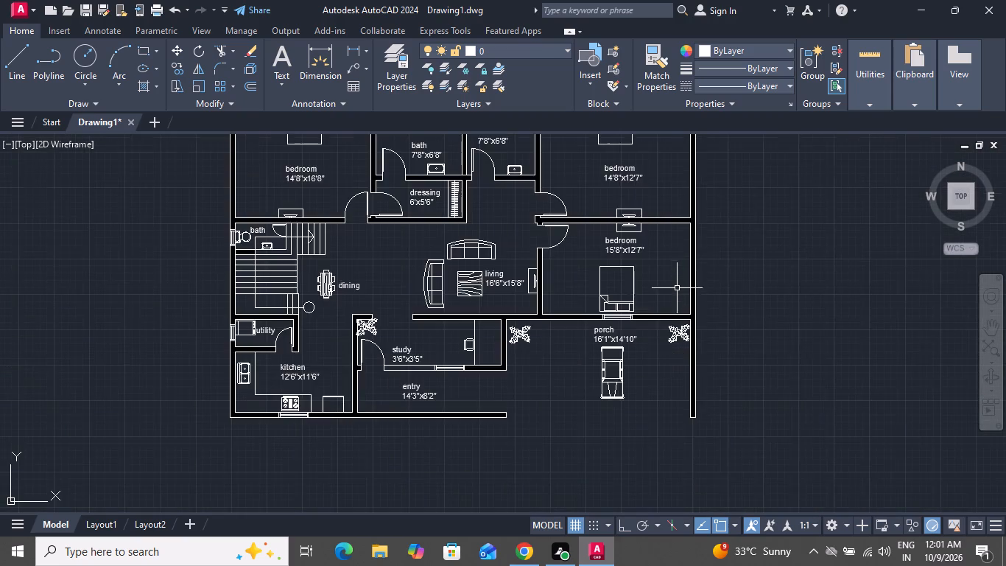
scroll(676, 288, "down", 2)
scroll(650, 231, "up", 1)
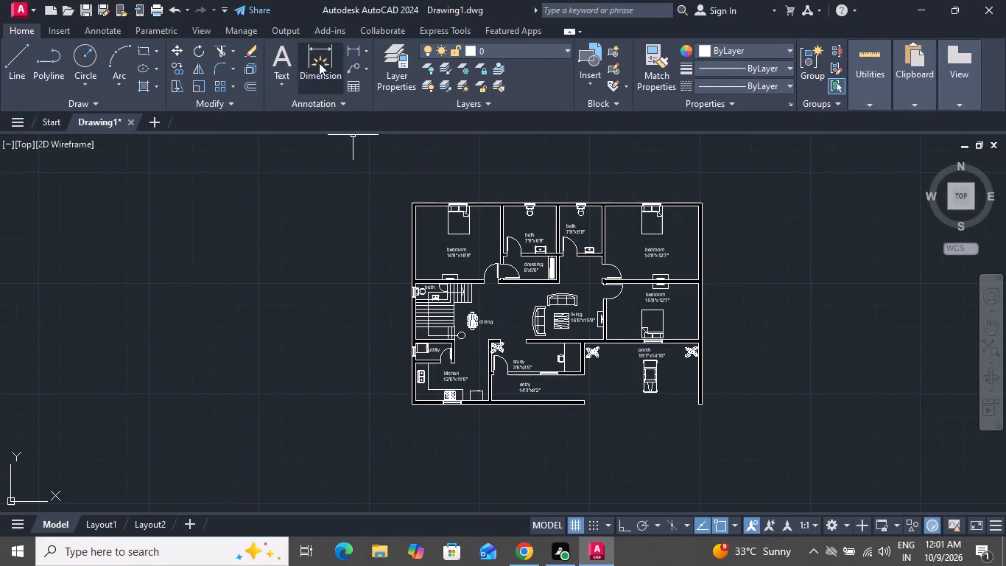
Draw a small rectangle as the bedside table outline just west of the bed in the 14'8"x12'7" bedroom.
left_click(147, 49)
scroll(627, 202, "up", 2)
scroll(630, 202, "down", 1)
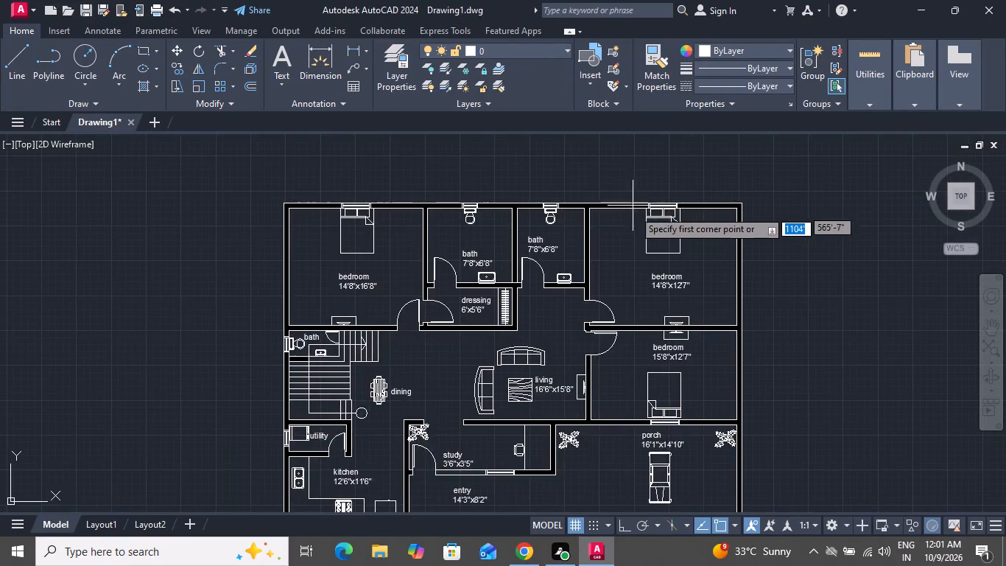
scroll(633, 217, "up", 3)
scroll(627, 217, "down", 1)
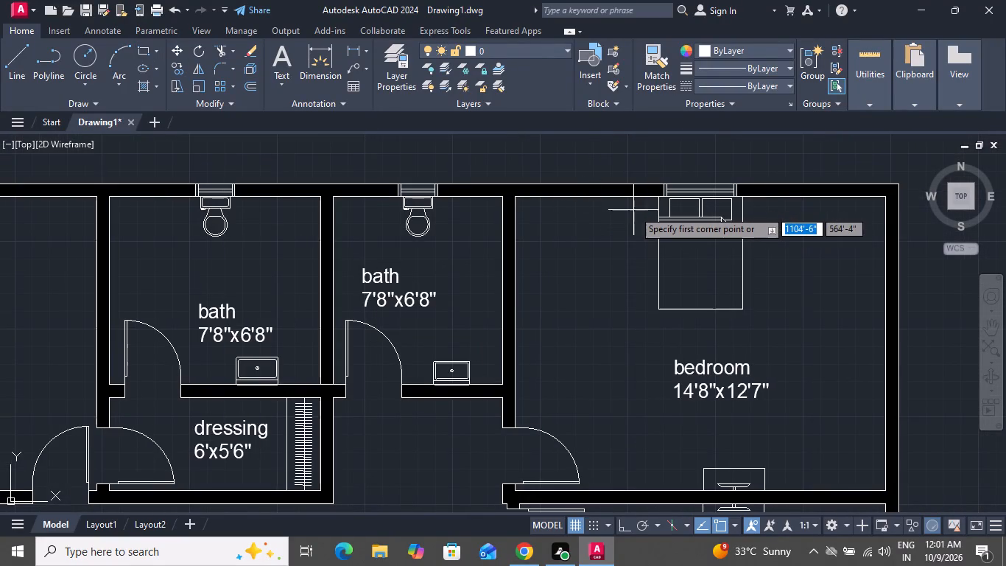
scroll(634, 210, "up", 4)
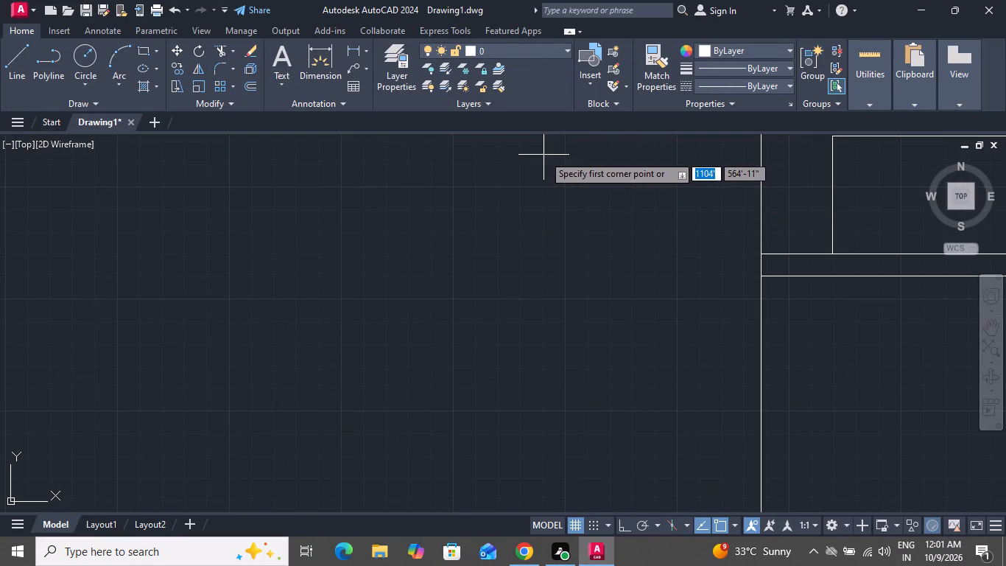
left_click(544, 155)
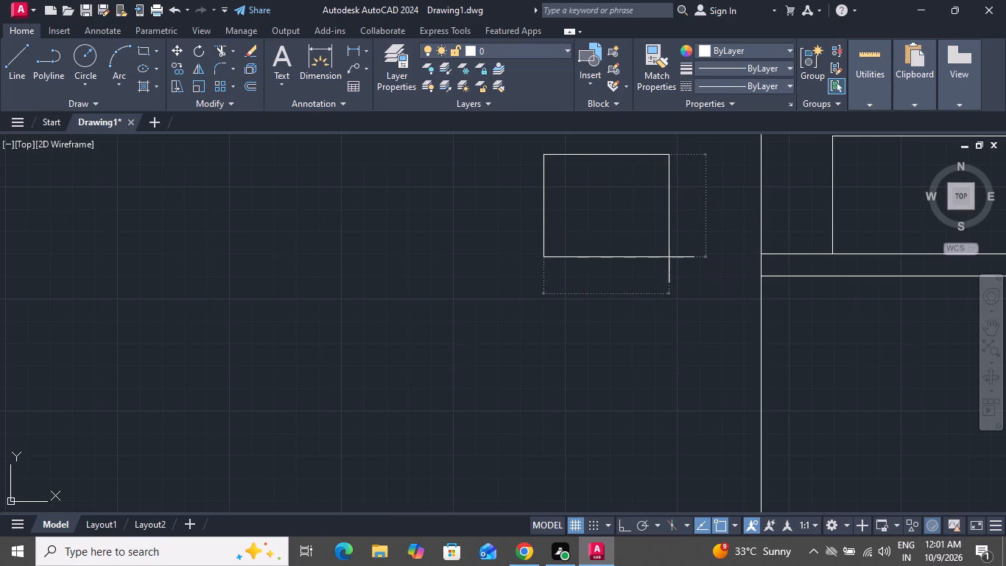
left_click(669, 257)
Draw a smaller rectangle inside the bedside table outline.
left_click(142, 53)
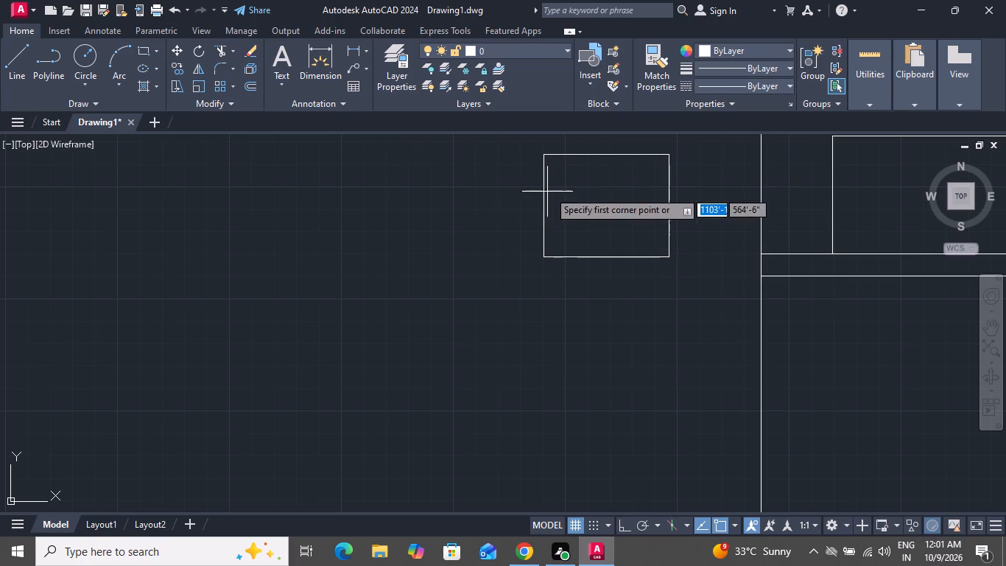
left_click(566, 177)
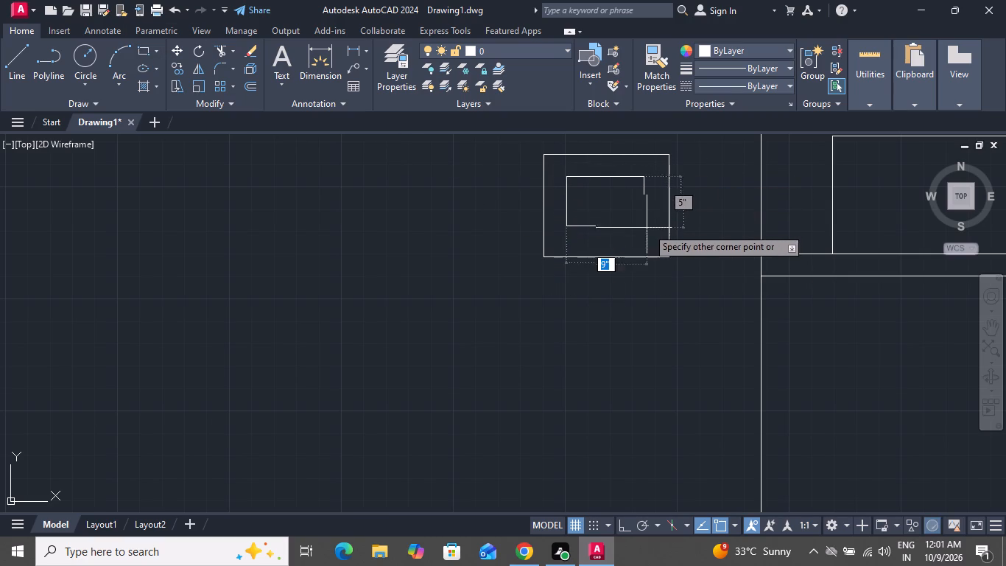
left_click(651, 237)
scroll(659, 206, "up", 1)
scroll(659, 208, "down", 1)
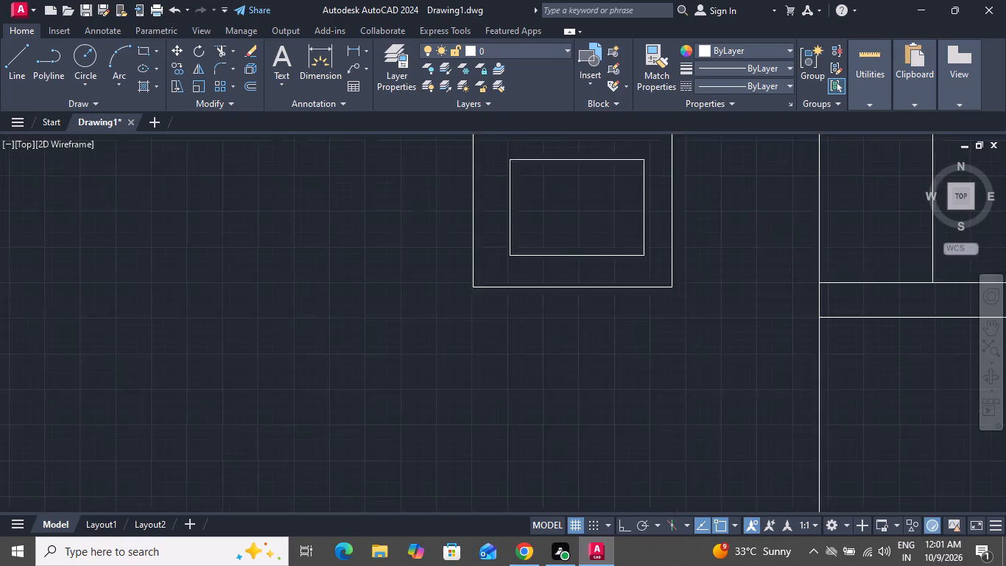
Copy both bedside table rectangles to the east side of the bed in the 14'8"x12'7" bedroom.
scroll(673, 180, "down", 2)
left_click(691, 168)
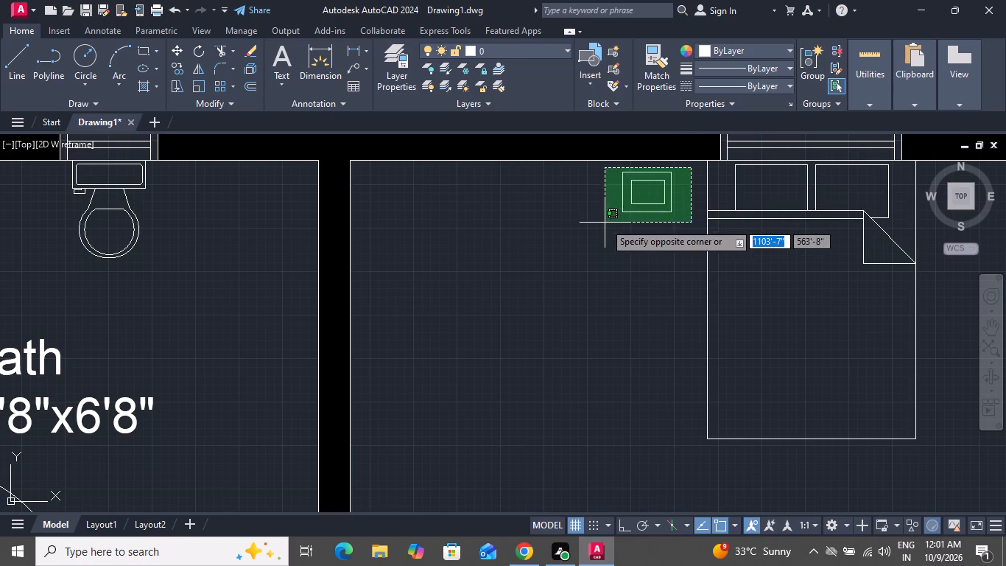
left_click(605, 223)
left_click(175, 64)
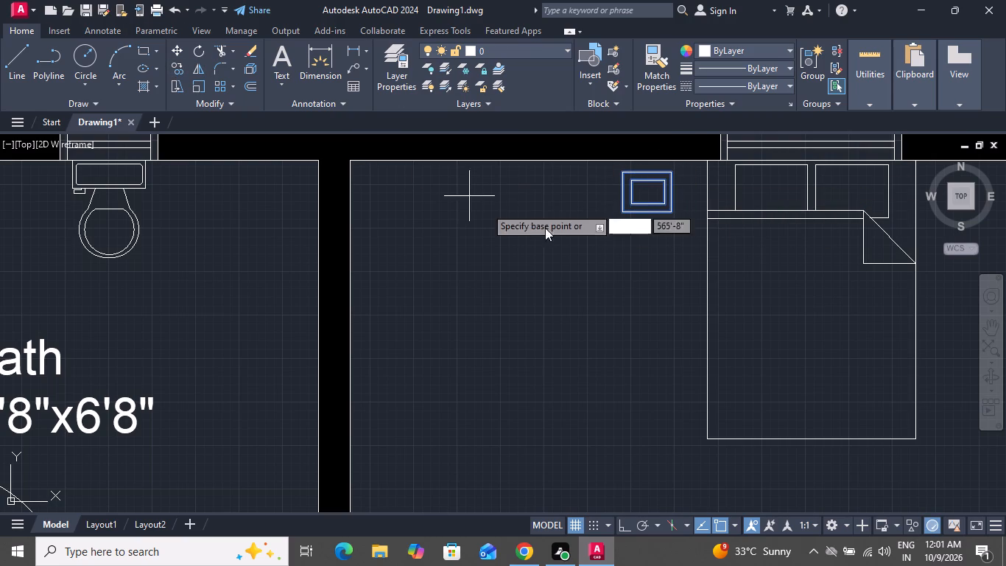
left_click(622, 214)
scroll(605, 290, "up", 1)
scroll(605, 294, "down", 1)
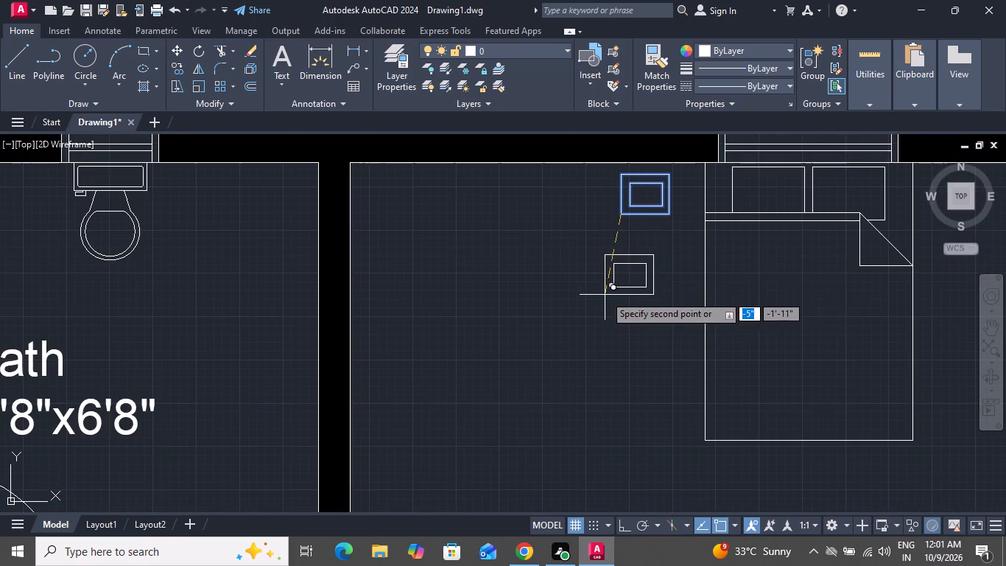
scroll(714, 300, "up", 1)
scroll(713, 301, "down", 2)
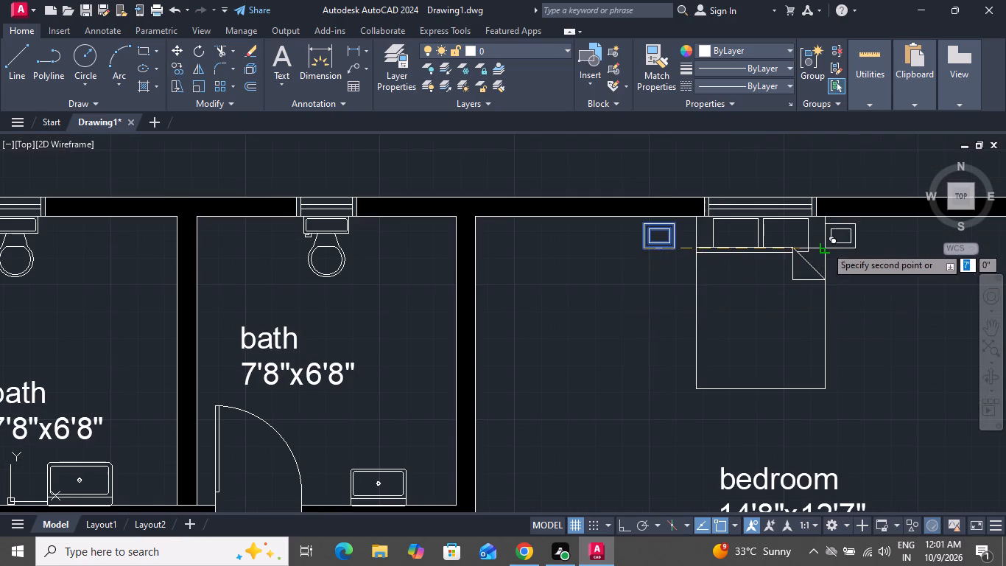
scroll(826, 246, "up", 3)
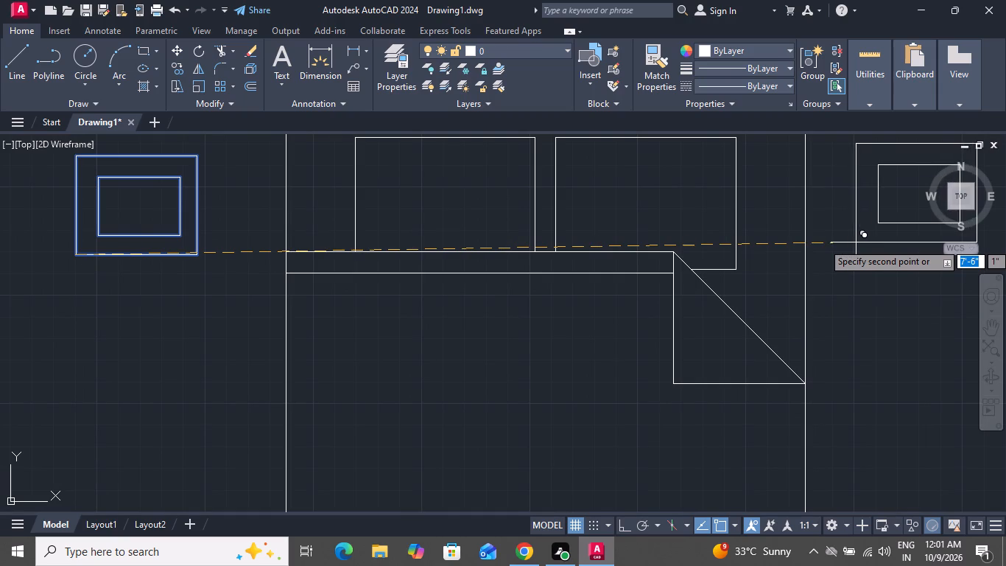
left_click(867, 242)
Place copies of the bedside table on both sides of the bed's pillow end in the 15'8"x12'7" bedroom.
scroll(764, 375, "up", 1)
scroll(764, 375, "down", 5)
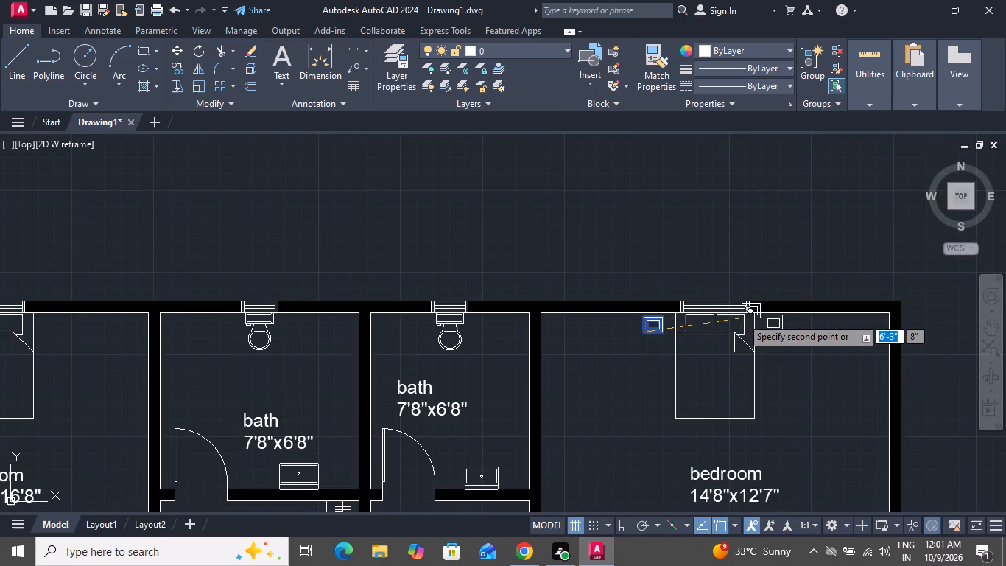
scroll(748, 307, "down", 3)
scroll(748, 444, "down", 1)
scroll(748, 448, "up", 3)
scroll(753, 423, "down", 1)
scroll(753, 423, "up", 1)
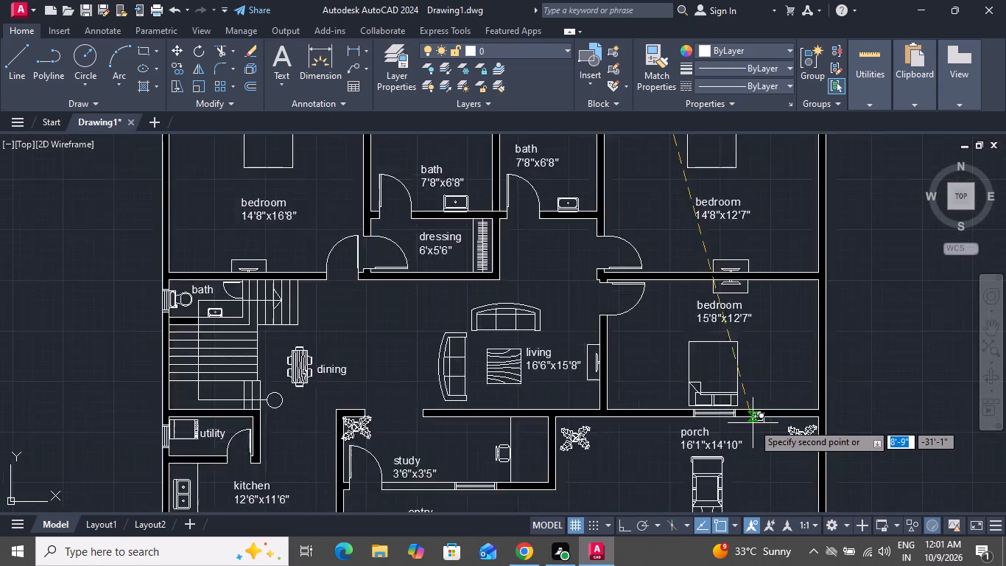
scroll(753, 423, "up", 4)
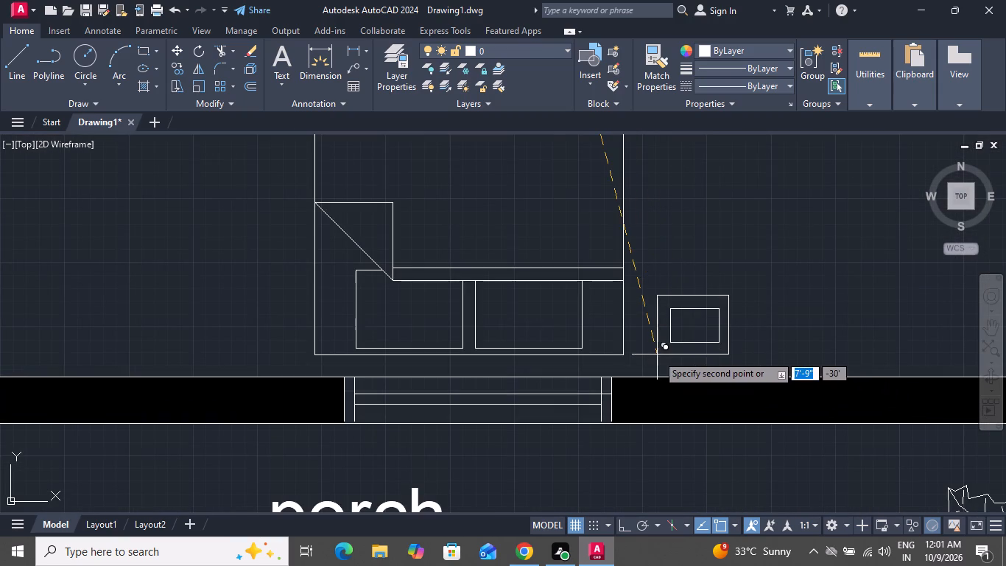
left_click(657, 354)
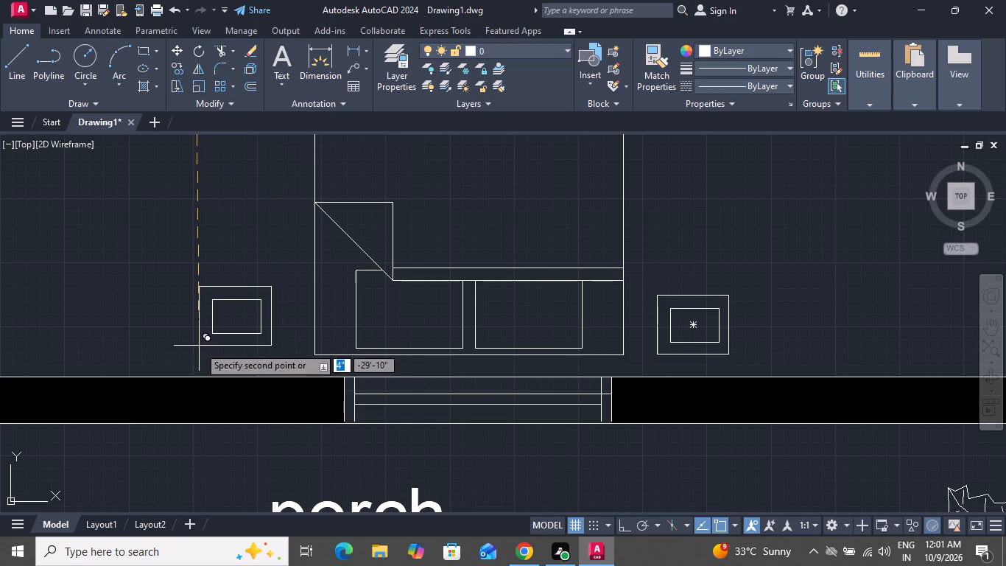
left_click(196, 349)
Place copies of the bedside table on both sides of the bed in the 14'8"x16'8" bedroom and finish copying.
scroll(434, 359, "up", 1)
scroll(438, 360, "down", 1)
scroll(446, 361, "up", 1)
scroll(594, 368, "down", 3)
scroll(605, 368, "up", 1)
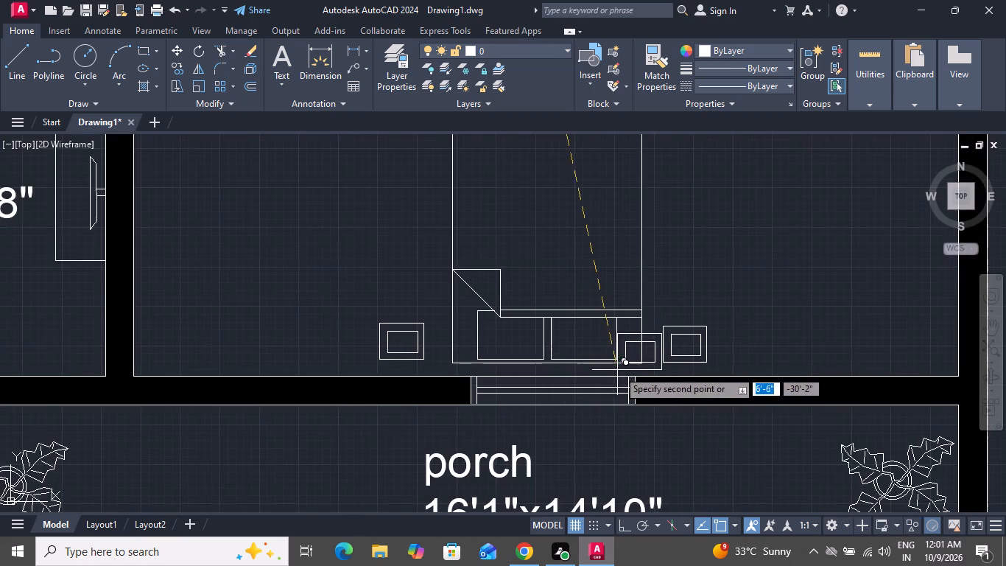
scroll(348, 374, "down", 3)
scroll(453, 376, "up", 1)
scroll(453, 376, "down", 1)
scroll(327, 372, "up", 1)
scroll(331, 371, "down", 1)
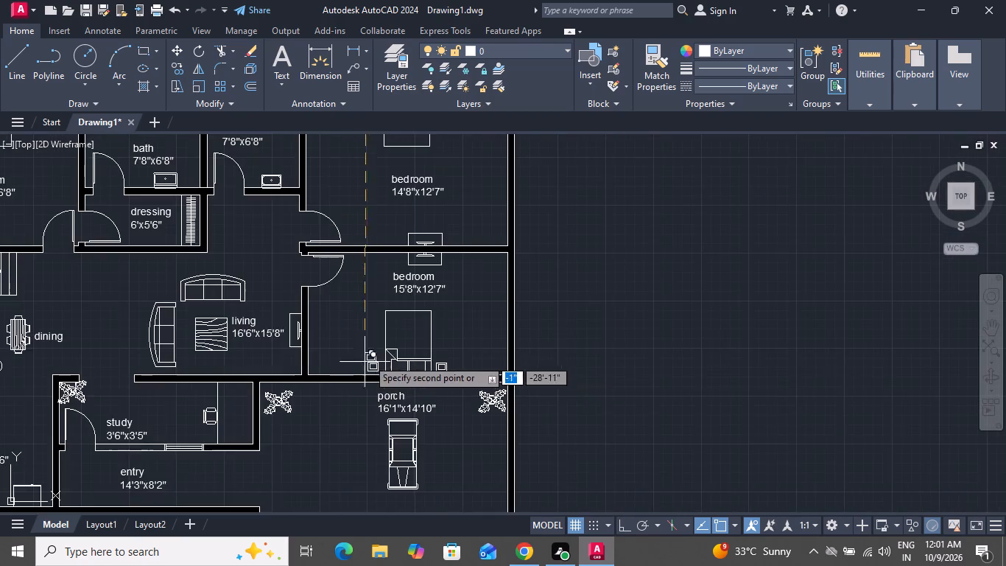
scroll(392, 354, "down", 3)
scroll(220, 397, "up", 2)
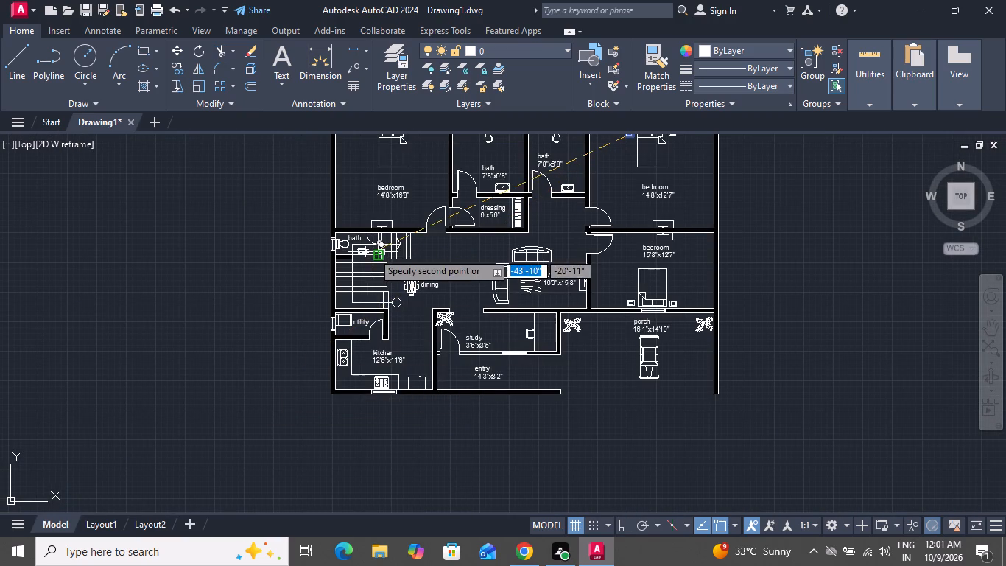
scroll(387, 413, "down", 1)
scroll(387, 413, "up", 1)
scroll(408, 326, "down", 1)
scroll(408, 330, "up", 1)
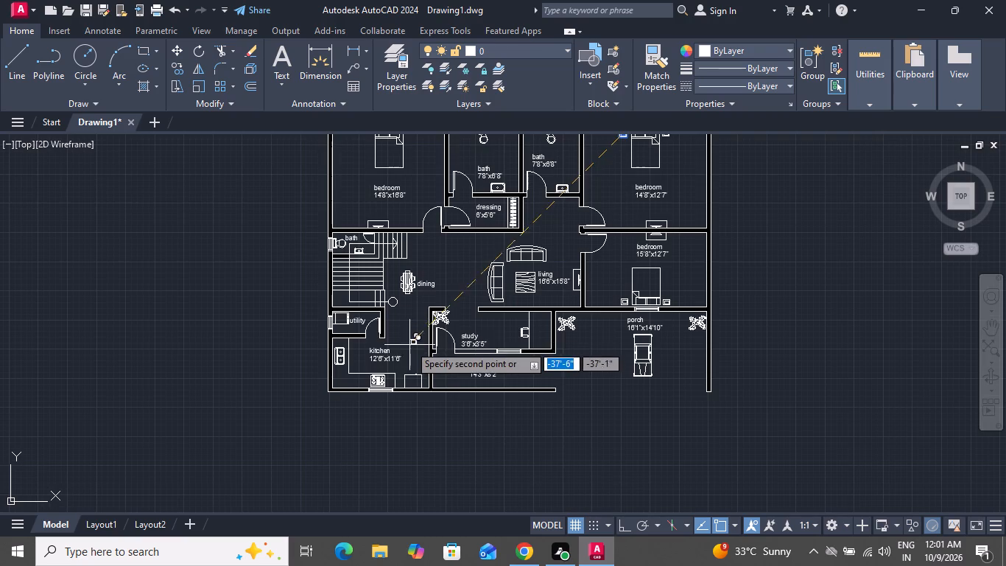
scroll(409, 321, "down", 3)
scroll(394, 270, "up", 3)
scroll(401, 301, "down", 1)
scroll(402, 304, "up", 3)
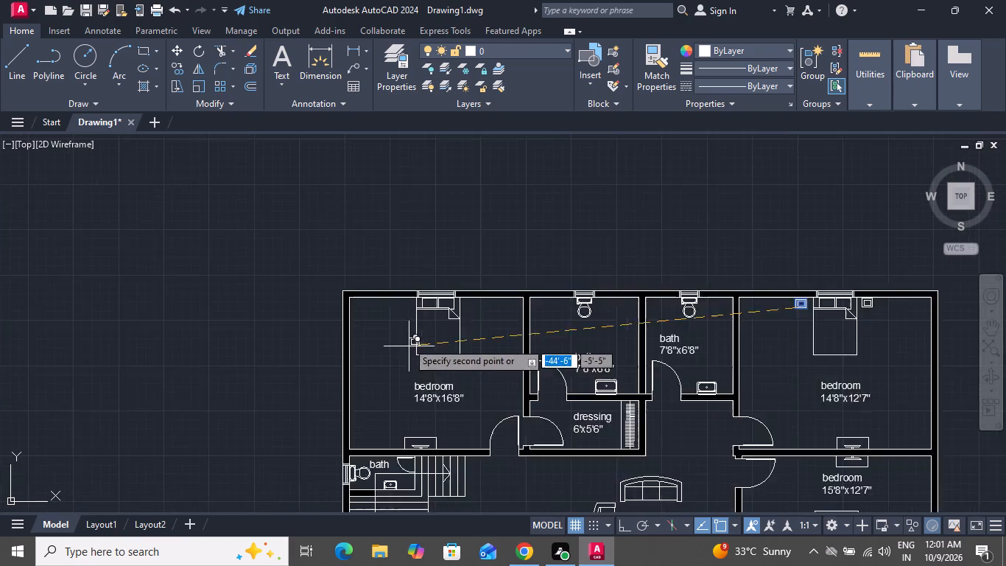
scroll(406, 338, "up", 2)
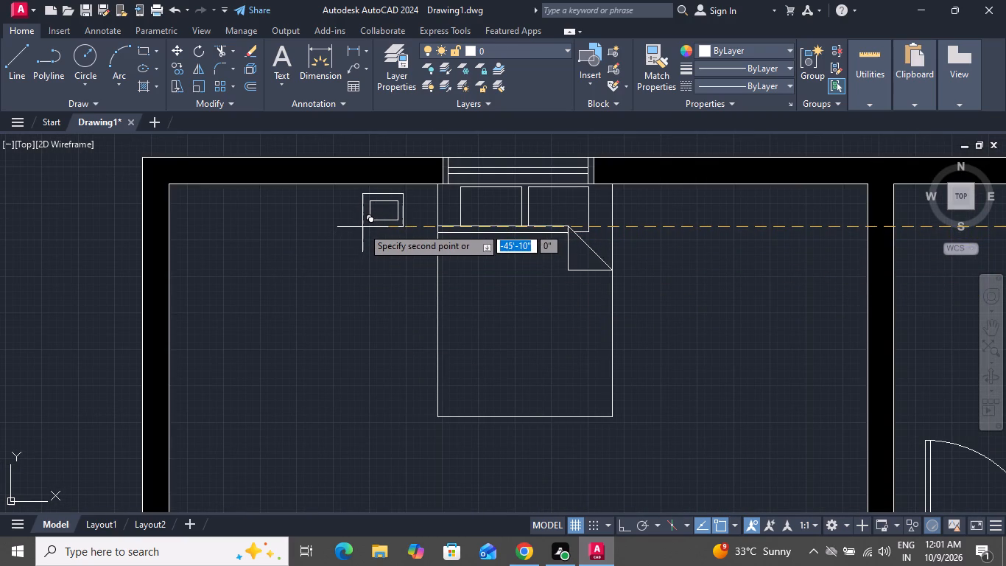
left_click(367, 226)
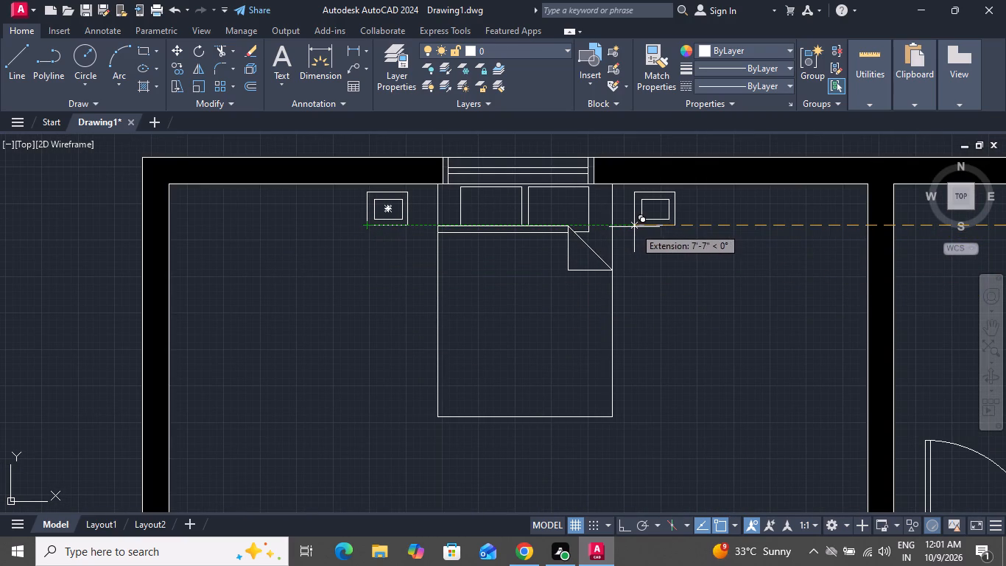
left_click(641, 227)
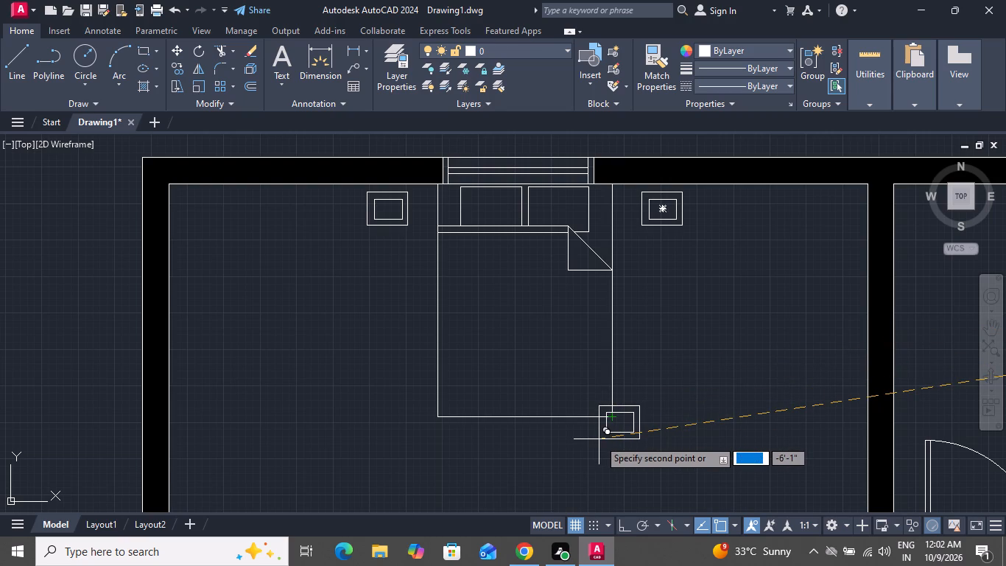
scroll(597, 451, "down", 3)
scroll(617, 388, "up", 2)
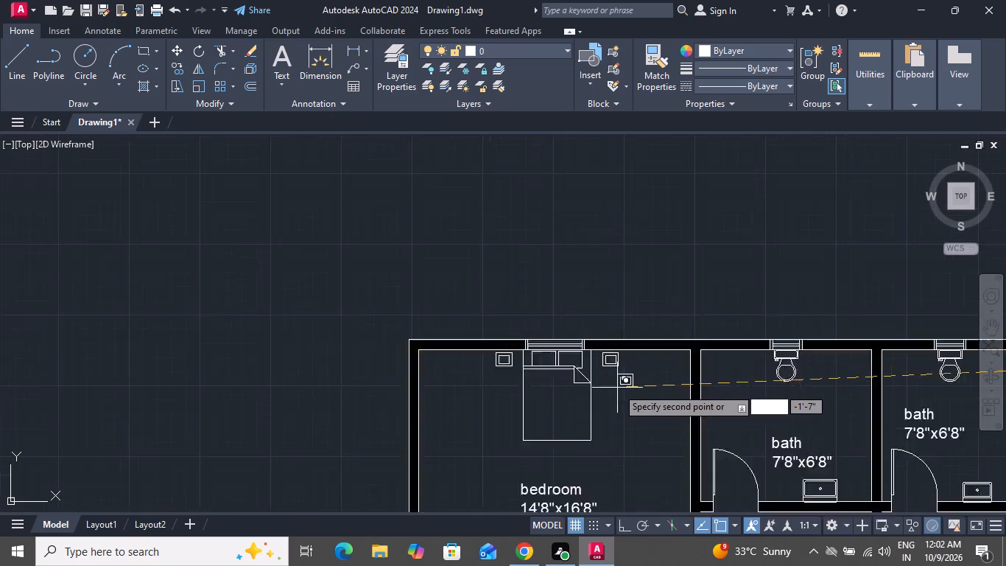
scroll(616, 380, "down", 4)
scroll(577, 366, "up", 1)
scroll(571, 364, "down", 1)
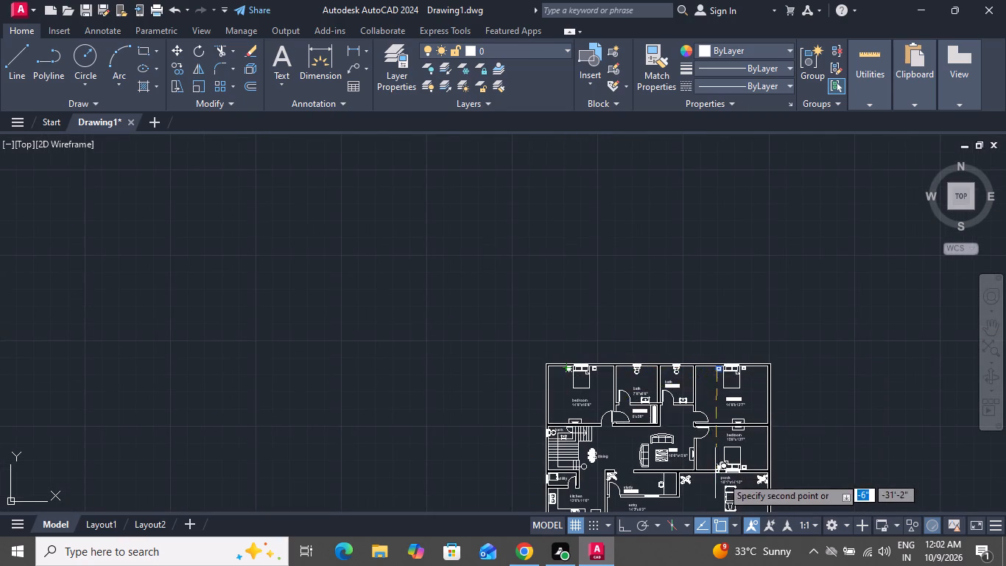
scroll(722, 477, "up", 6)
right_click(401, 248)
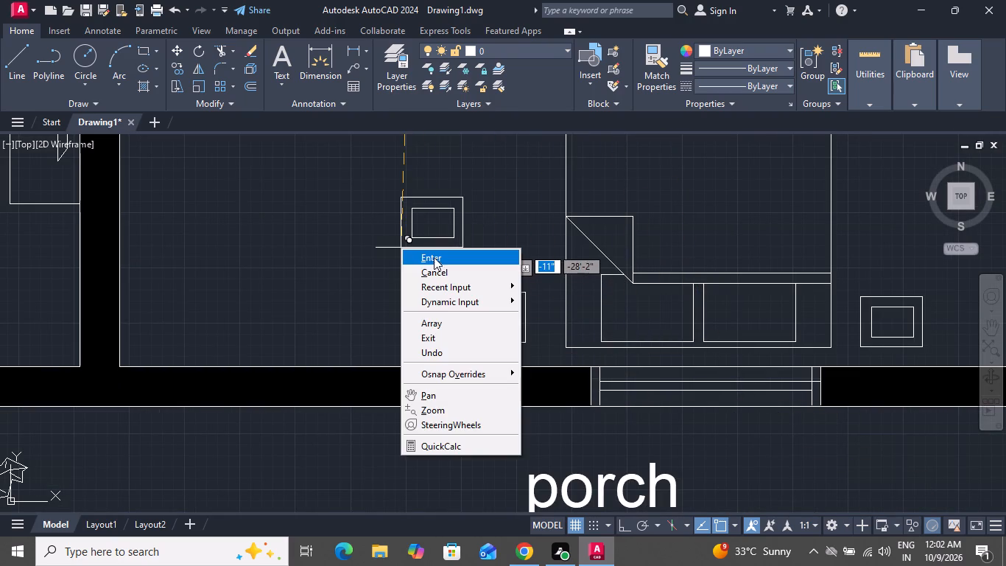
left_click(436, 262)
Move the bedside table east of the bed in the 14'8"x12'7" bedroom about 4" farther east from the bed.
scroll(427, 357, "down", 2)
scroll(426, 358, "up", 1)
scroll(436, 383, "down", 1)
scroll(438, 386, "up", 1)
scroll(443, 393, "down", 2)
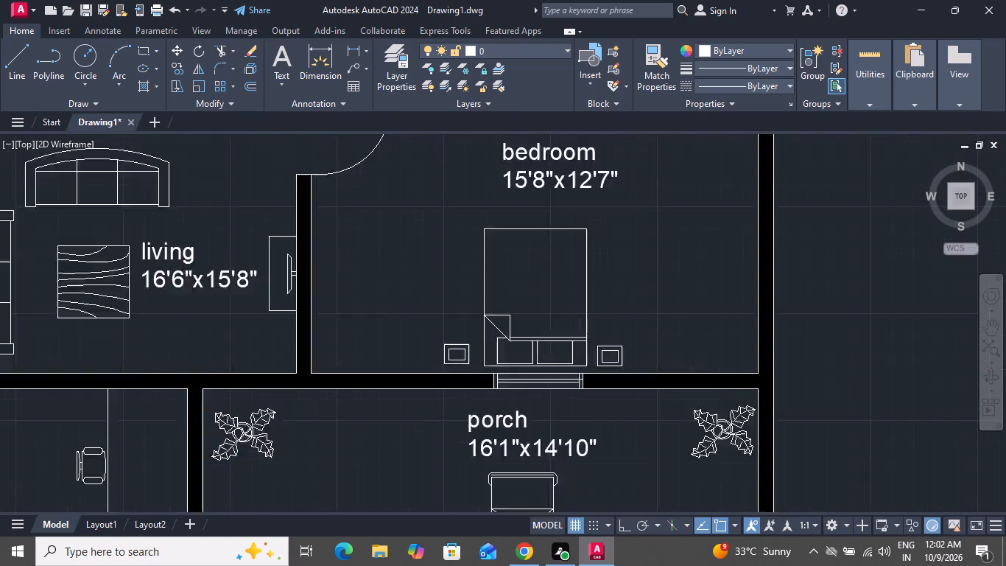
scroll(443, 394, "down", 2)
scroll(490, 220, "up", 3)
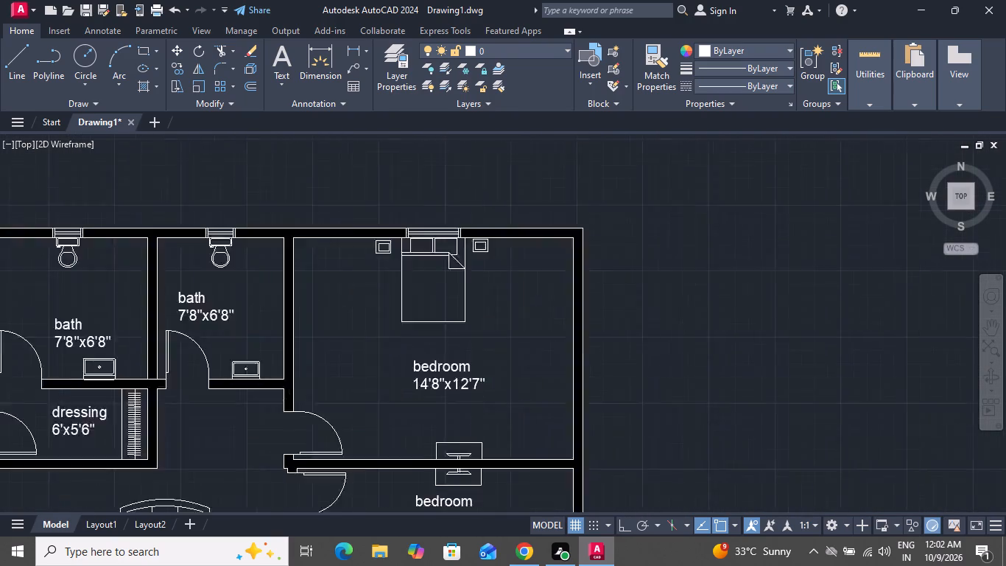
scroll(489, 246, "up", 1)
left_click(482, 268)
left_click(455, 289)
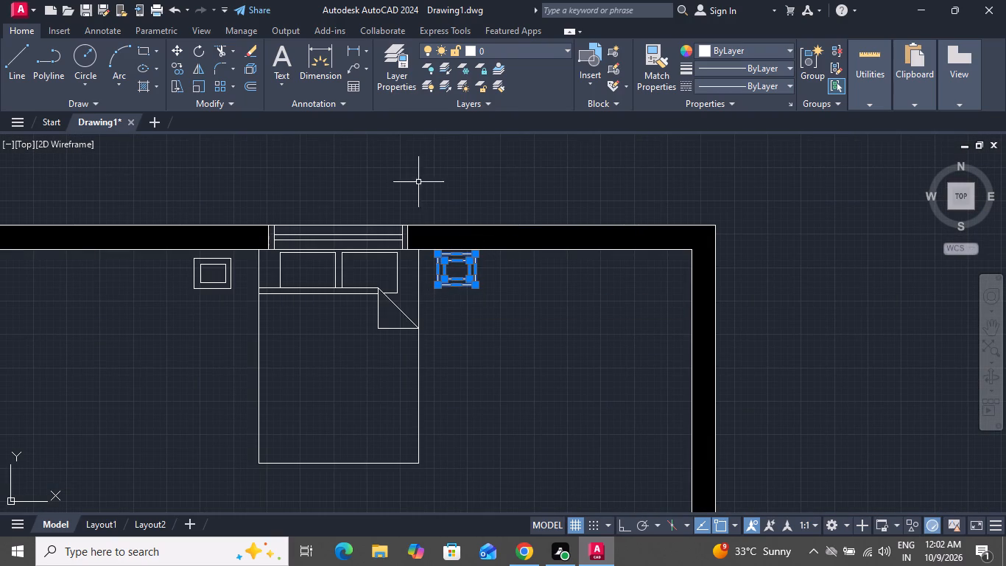
left_click(177, 47)
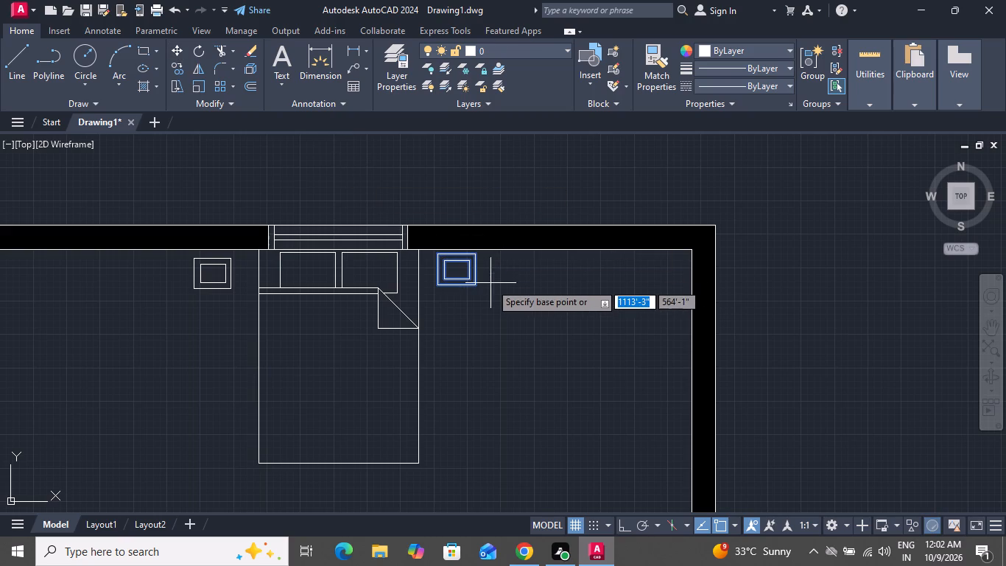
left_click(475, 283)
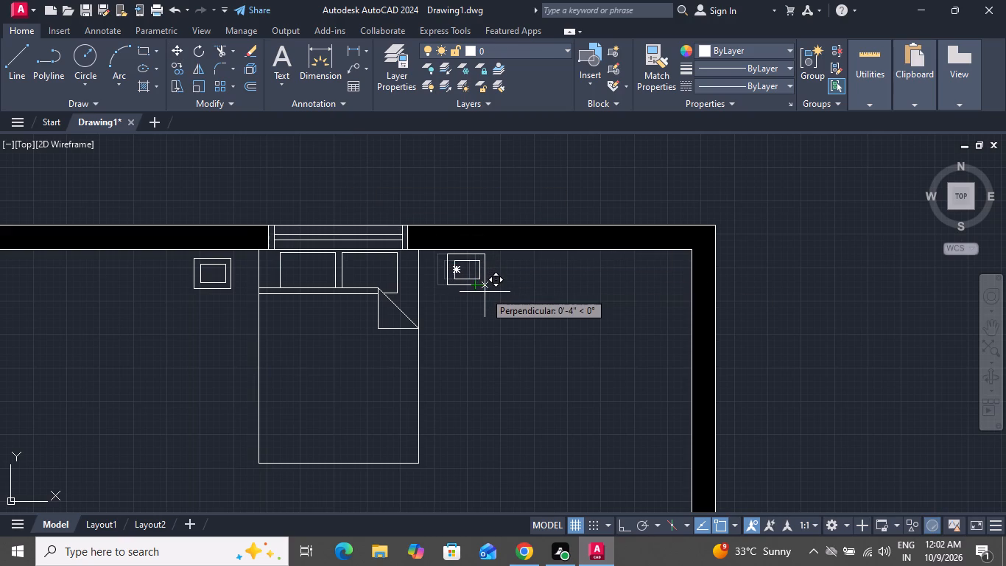
left_click(485, 292)
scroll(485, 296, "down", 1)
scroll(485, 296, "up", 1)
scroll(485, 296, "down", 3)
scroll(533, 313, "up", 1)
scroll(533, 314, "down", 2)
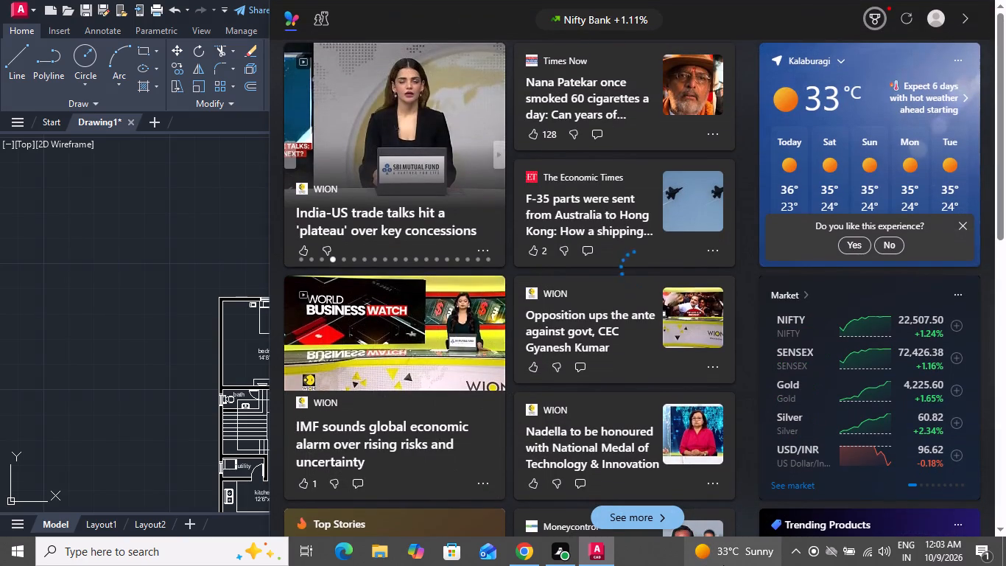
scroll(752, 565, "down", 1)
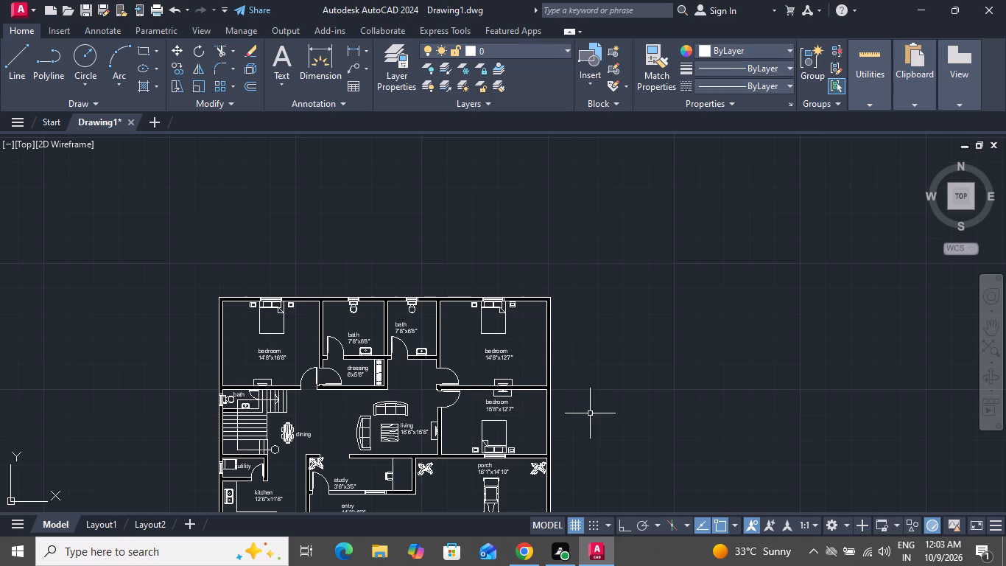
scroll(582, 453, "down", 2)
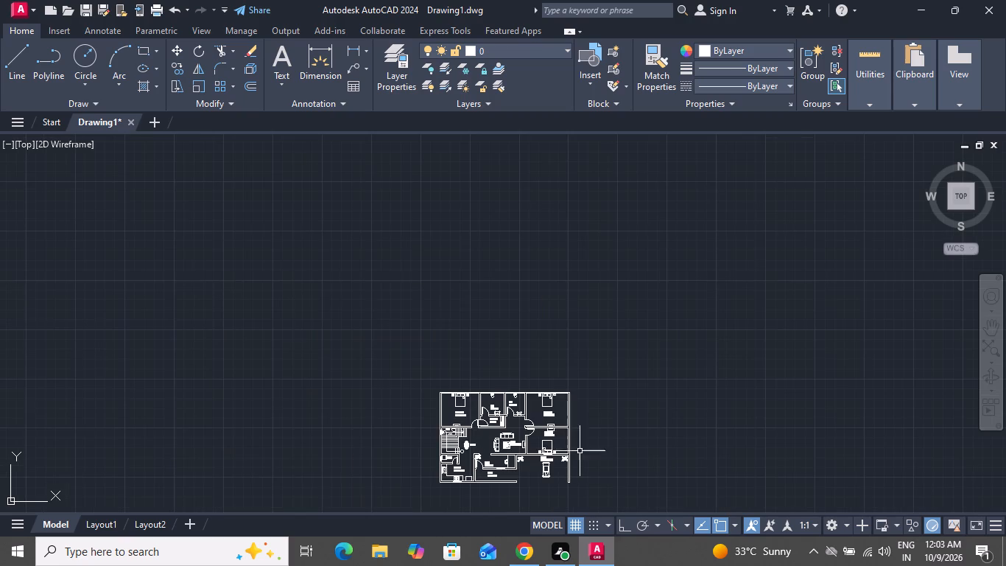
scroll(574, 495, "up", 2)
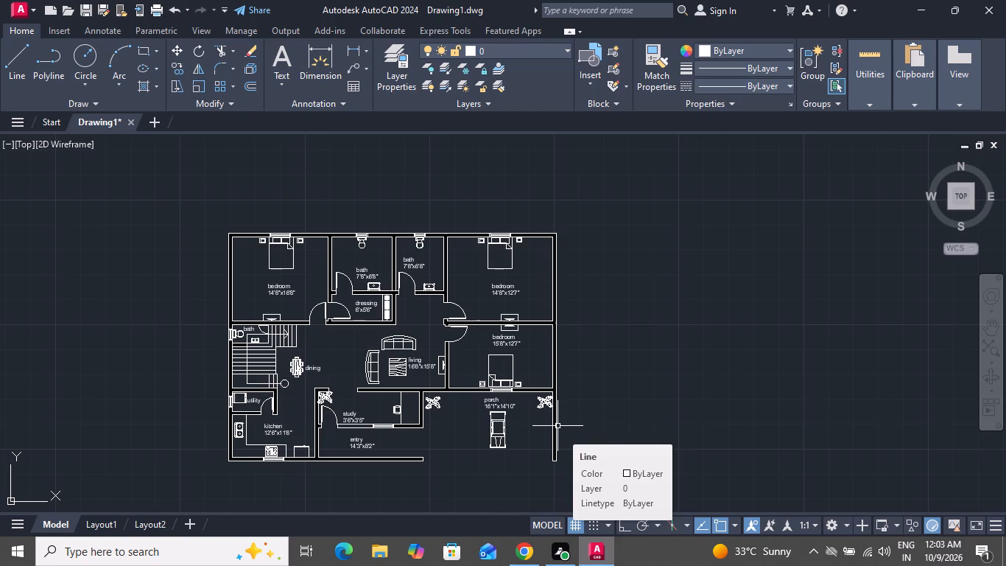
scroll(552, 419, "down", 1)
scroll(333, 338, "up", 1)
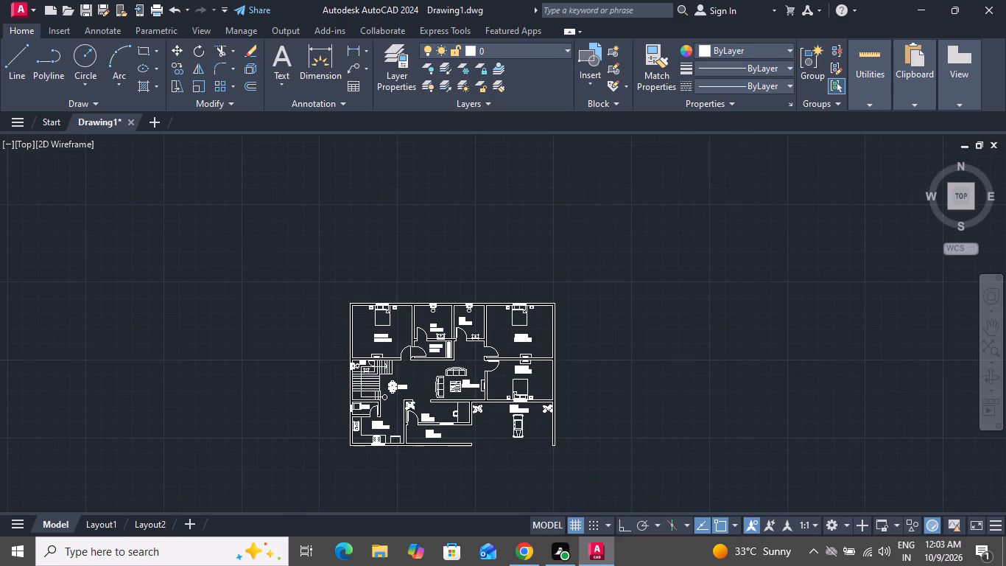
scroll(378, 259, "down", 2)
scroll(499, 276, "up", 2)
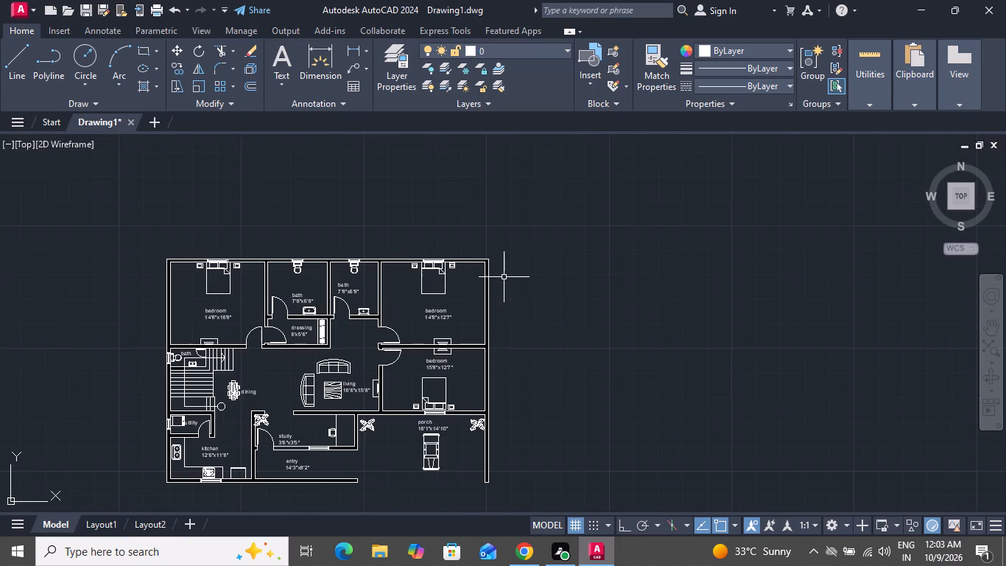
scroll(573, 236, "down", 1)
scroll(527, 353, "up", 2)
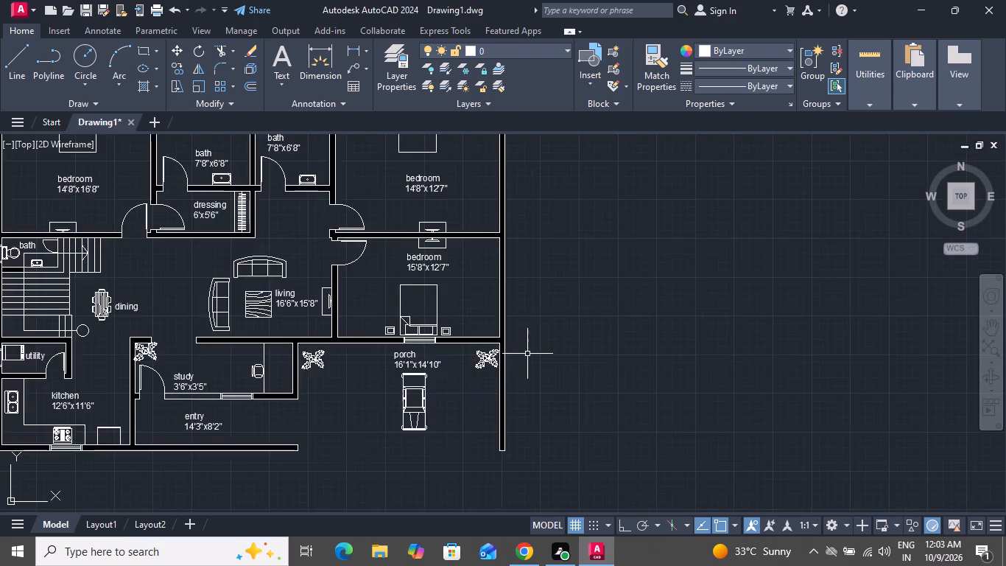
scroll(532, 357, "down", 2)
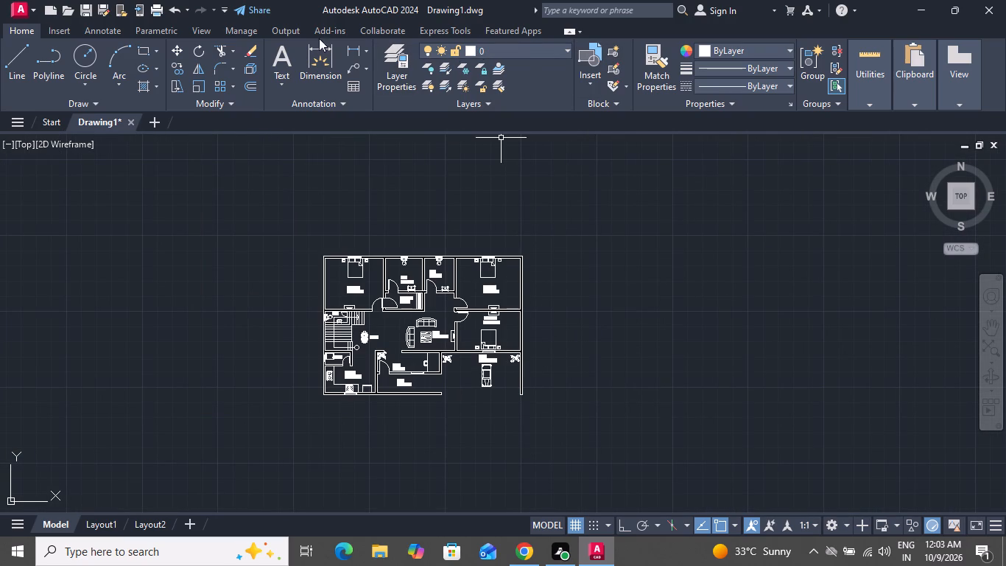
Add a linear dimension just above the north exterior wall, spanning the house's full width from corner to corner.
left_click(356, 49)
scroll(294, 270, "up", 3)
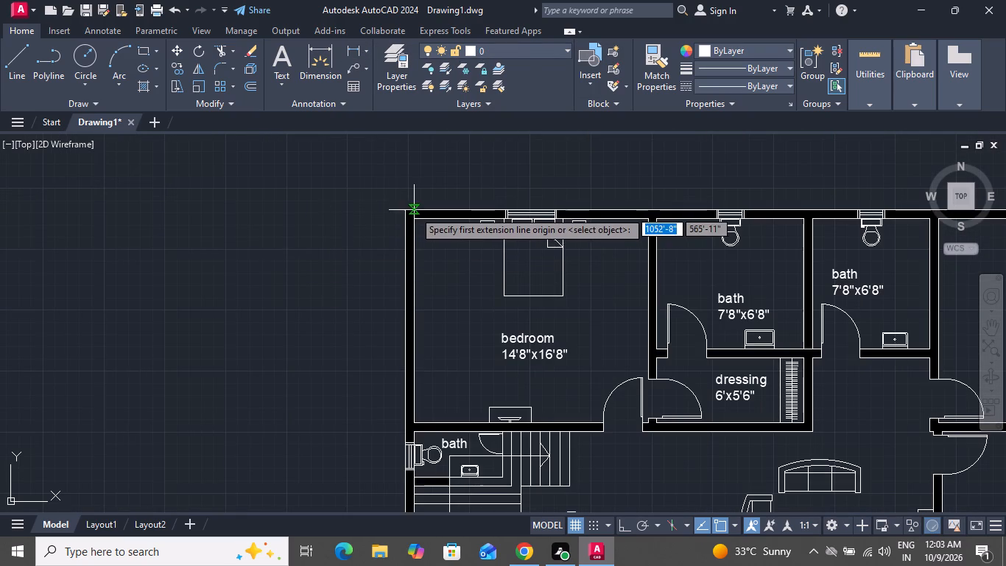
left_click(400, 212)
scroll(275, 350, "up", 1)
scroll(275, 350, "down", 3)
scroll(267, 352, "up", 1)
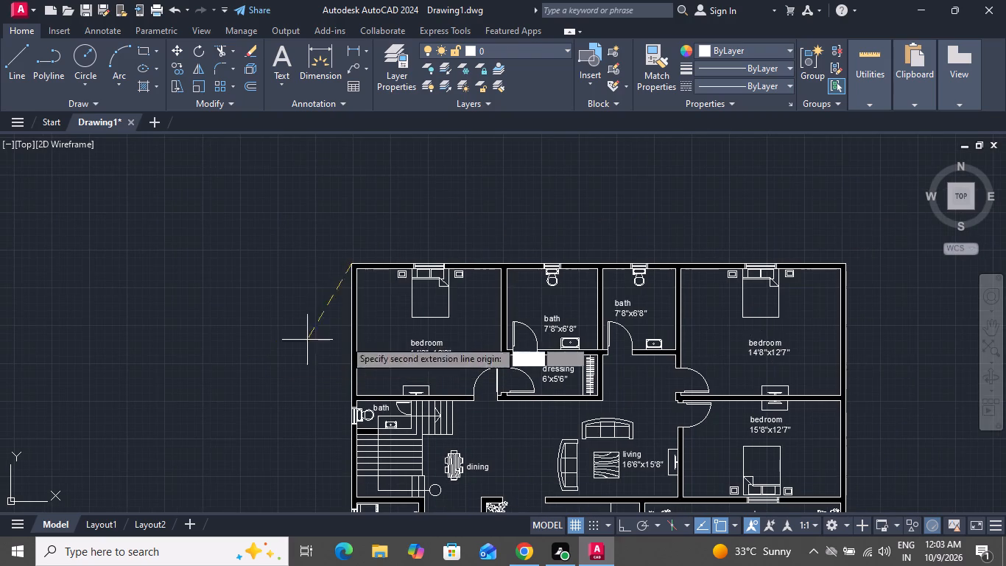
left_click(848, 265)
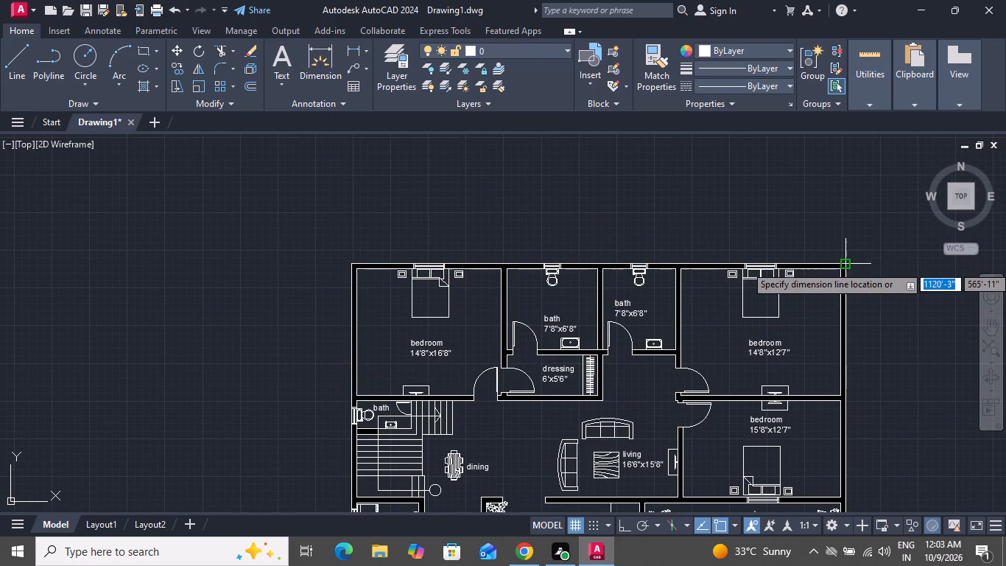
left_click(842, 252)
Modify the Standard dimension style to a text height and arrow size of 0'-10.18" each, and make it current.
key("d")
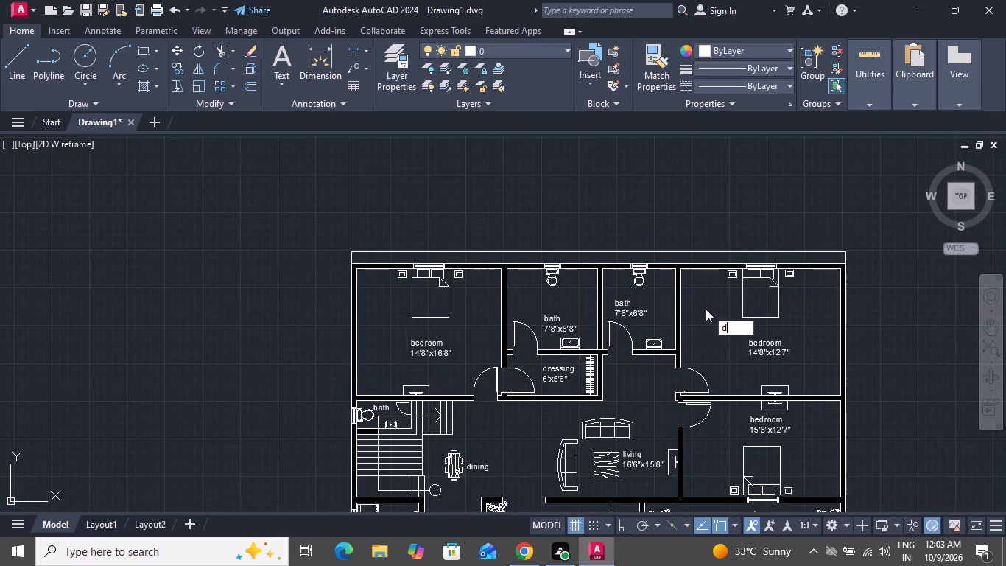
key("space")
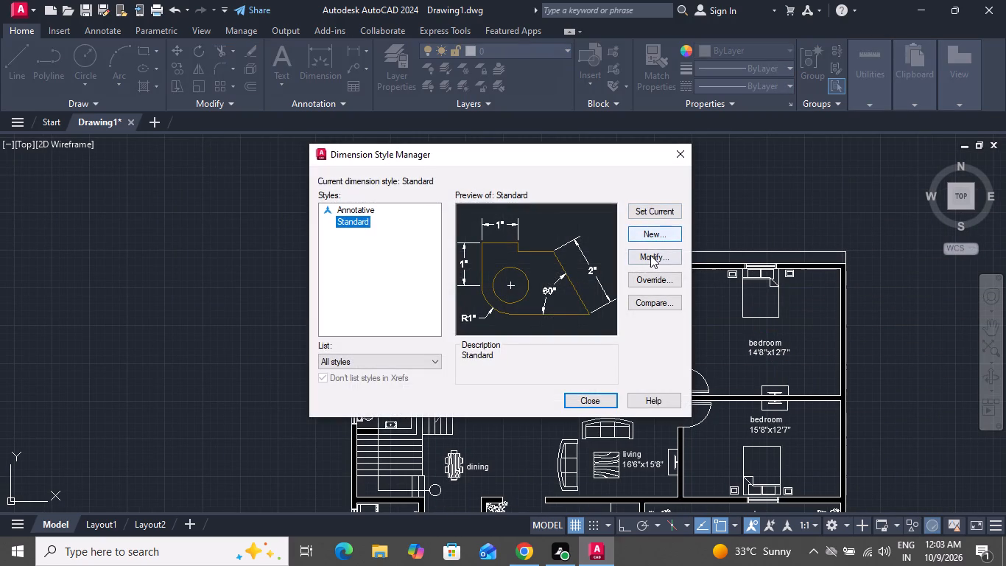
left_click(650, 255)
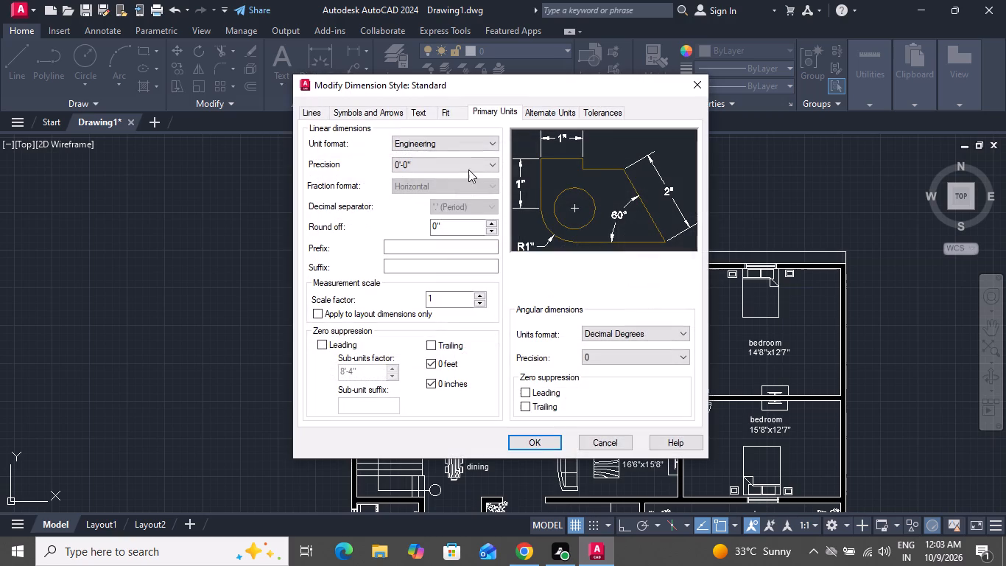
left_click(423, 112)
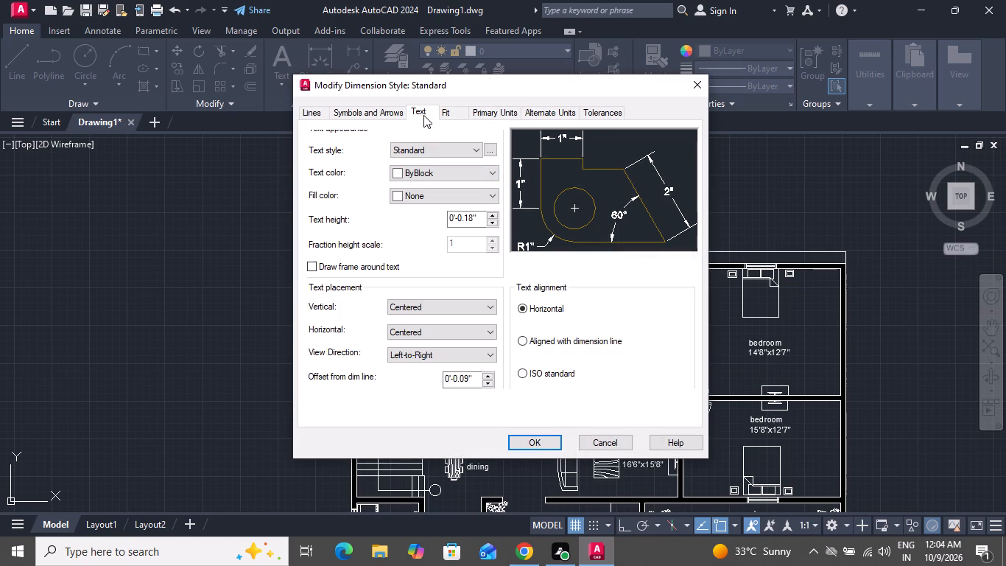
double_click(496, 214)
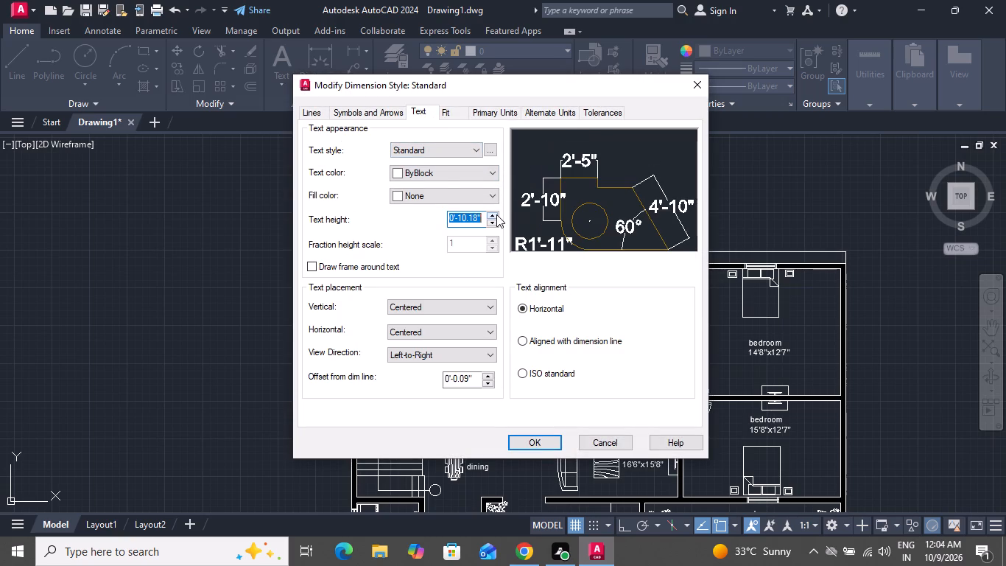
left_click(380, 115)
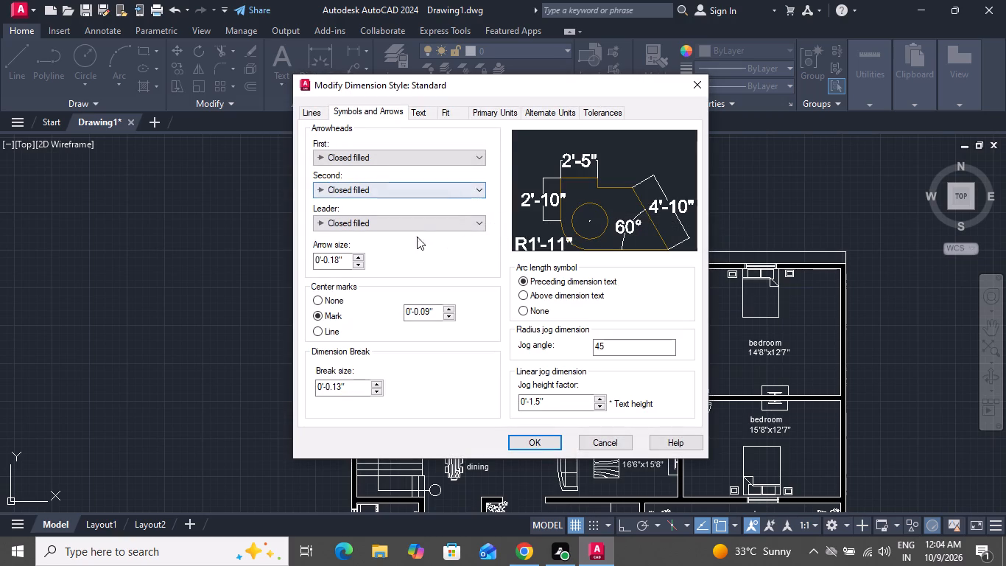
double_click(359, 256)
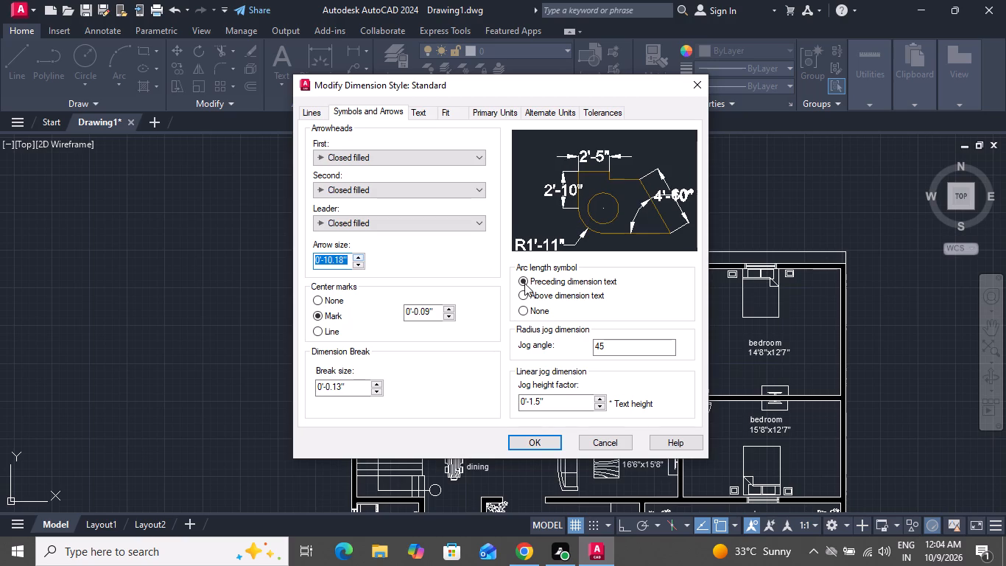
left_click(538, 438)
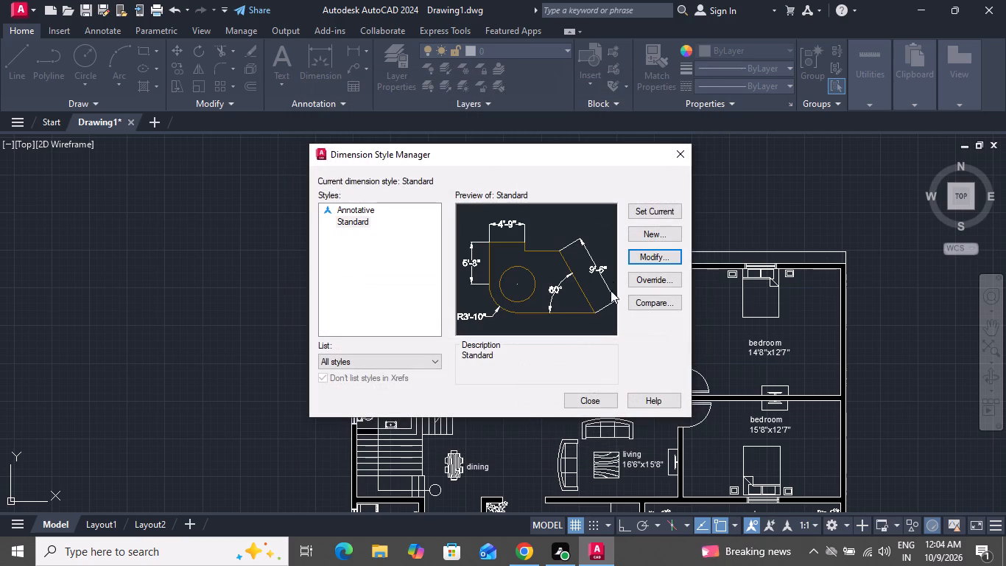
left_click(645, 202)
left_click(646, 210)
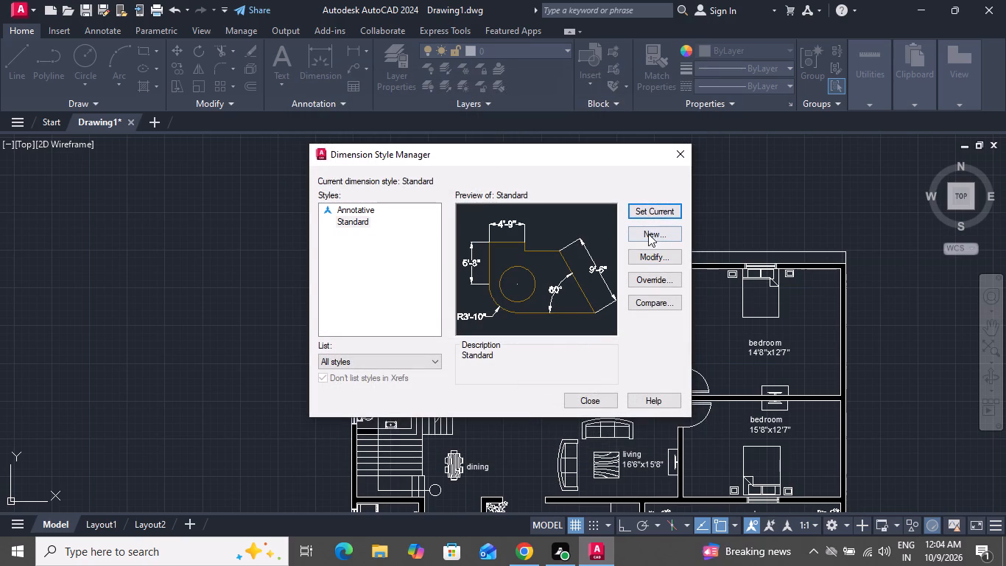
left_click(597, 405)
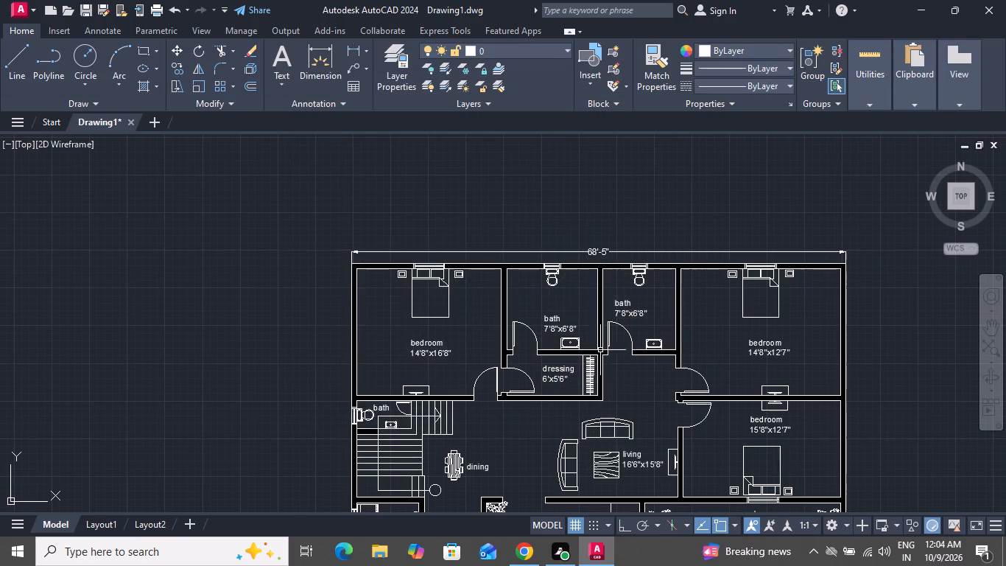
Examine the overall width dimension's text and arrows against the whole floor plan.
scroll(597, 298, "down", 1)
scroll(608, 268, "up", 1)
scroll(597, 266, "down", 1)
scroll(597, 266, "up", 2)
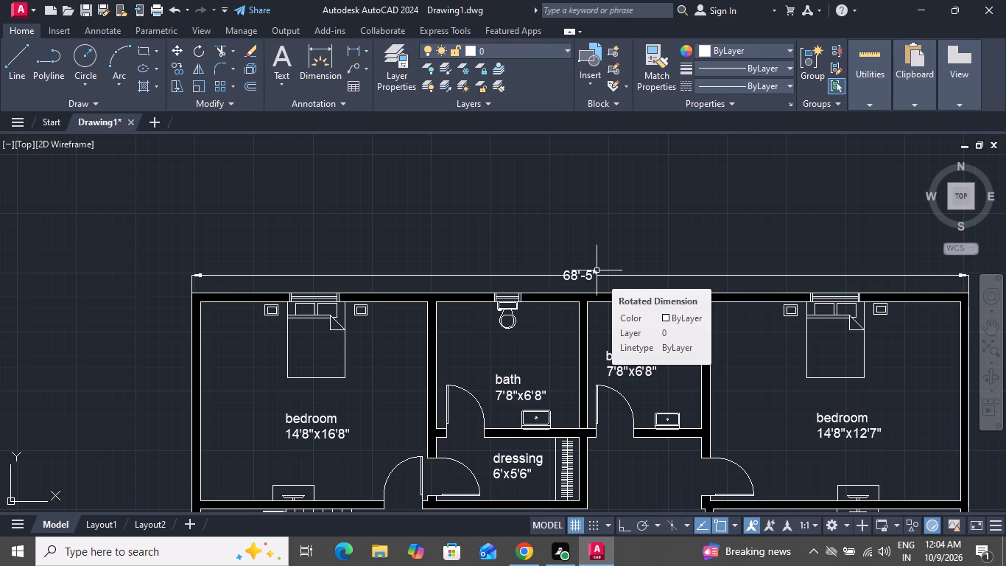
scroll(611, 282, "down", 2)
scroll(616, 282, "up", 1)
scroll(673, 299, "down", 2)
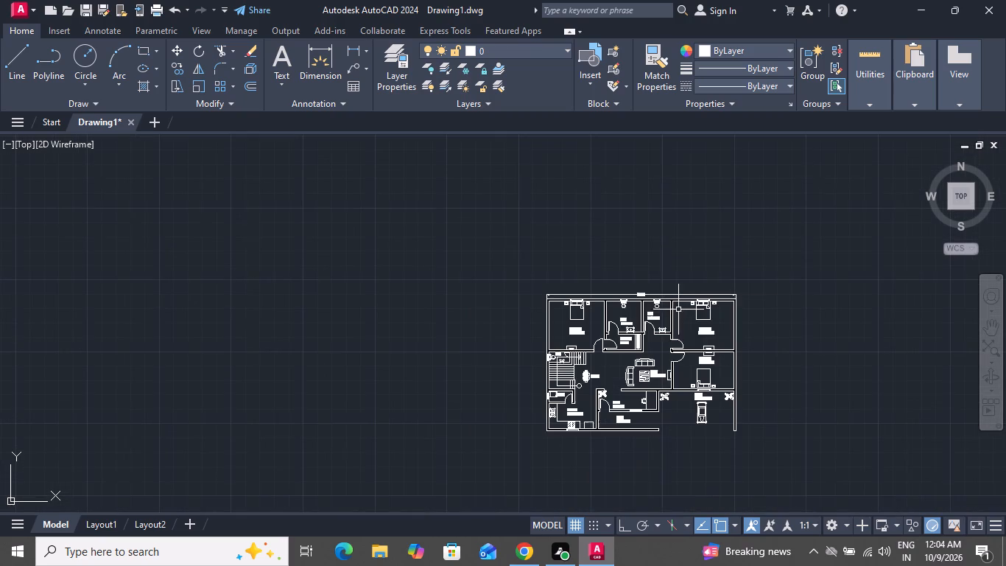
scroll(716, 352, "down", 1)
scroll(717, 346, "up", 3)
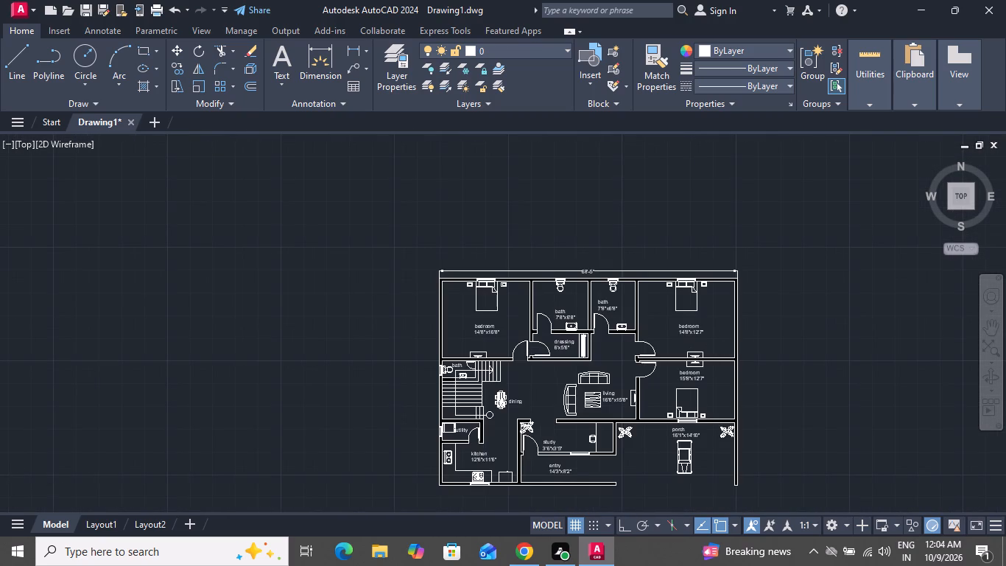
scroll(708, 282, "up", 2)
scroll(708, 282, "down", 3)
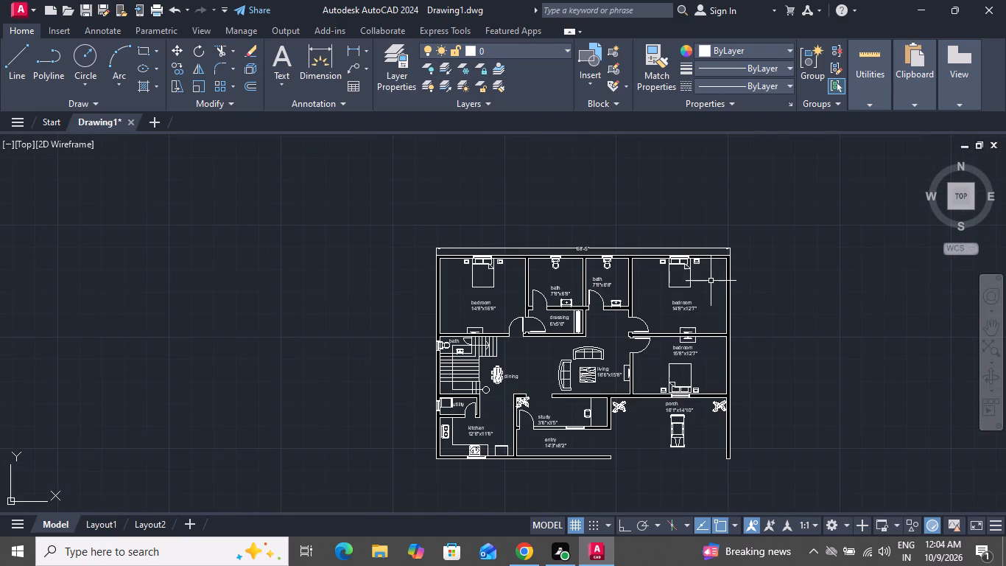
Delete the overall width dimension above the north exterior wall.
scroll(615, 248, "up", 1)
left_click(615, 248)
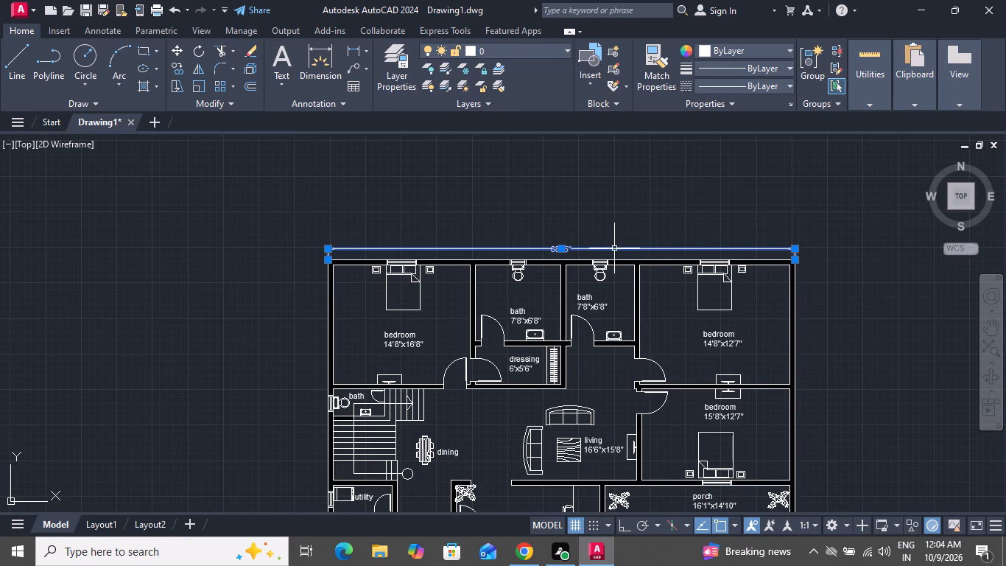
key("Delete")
Start saving the drawing and choose the 30X40 folder inside C:\intership as its location.
scroll(633, 262, "down", 1)
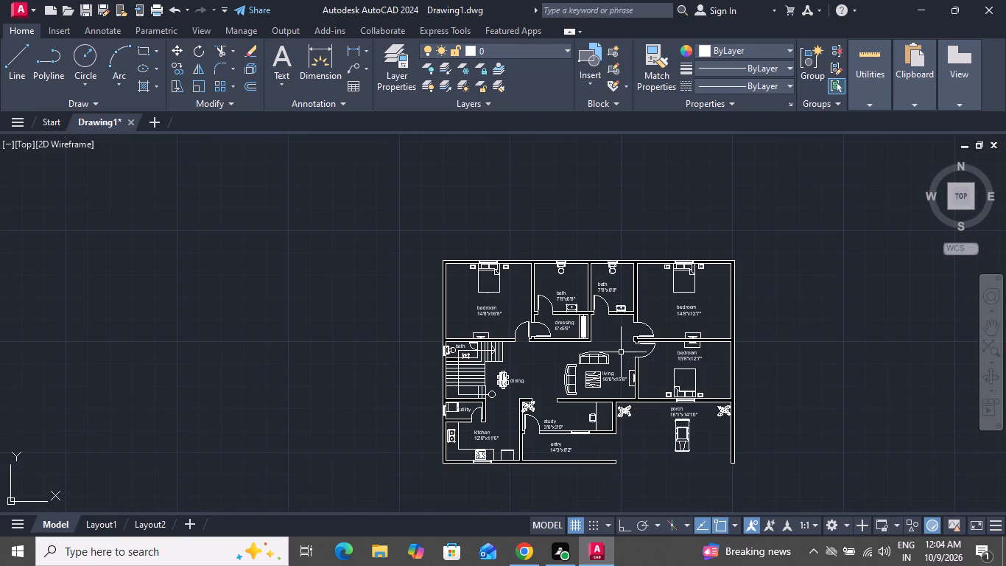
scroll(781, 265, "down", 2)
scroll(778, 301, "up", 2)
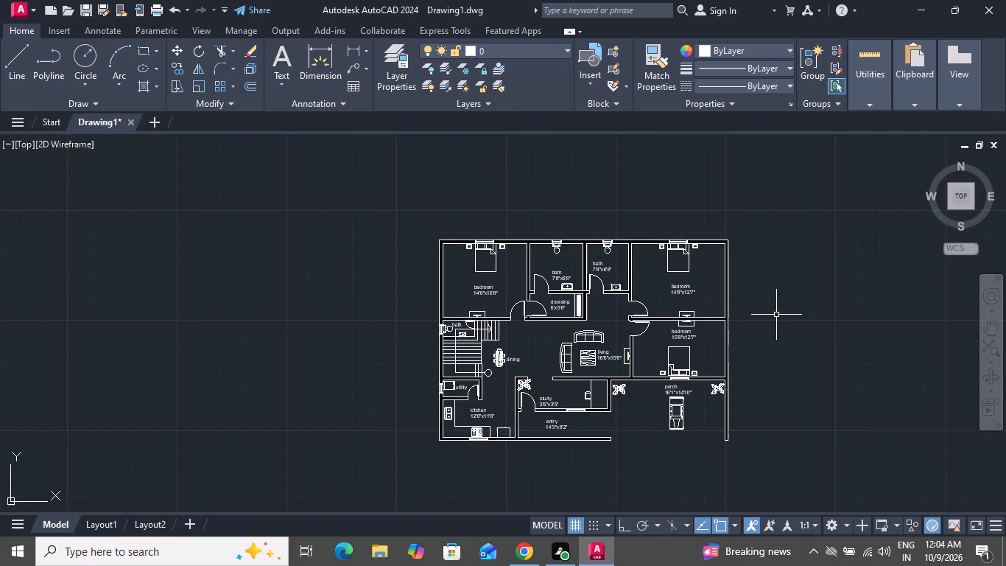
key("ctrl+s")
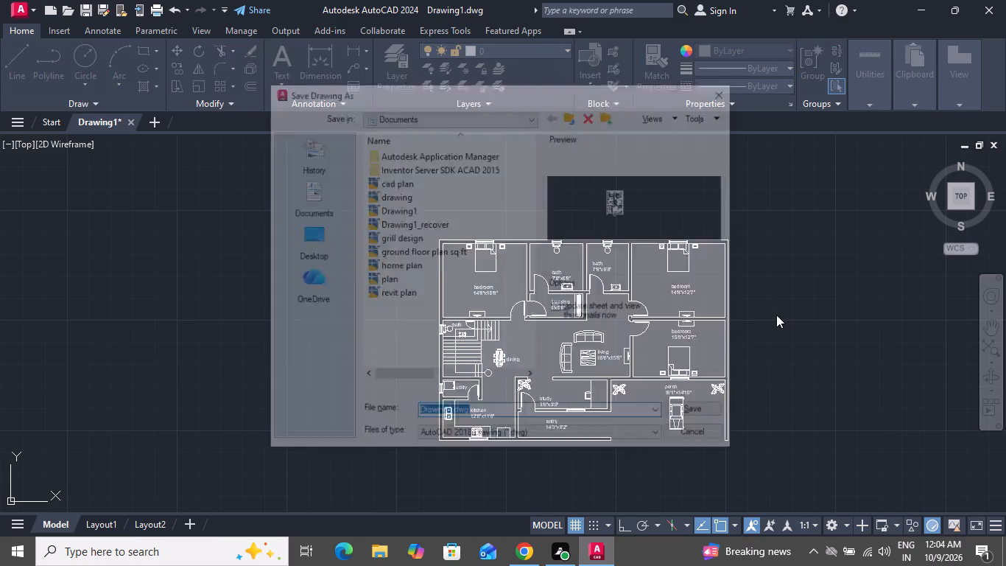
double_click(302, 240)
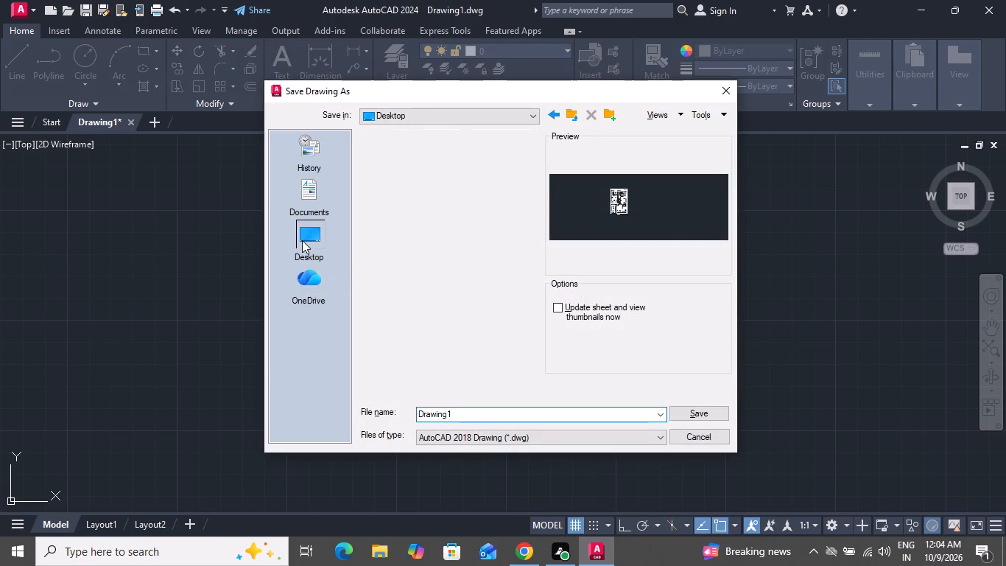
double_click(376, 182)
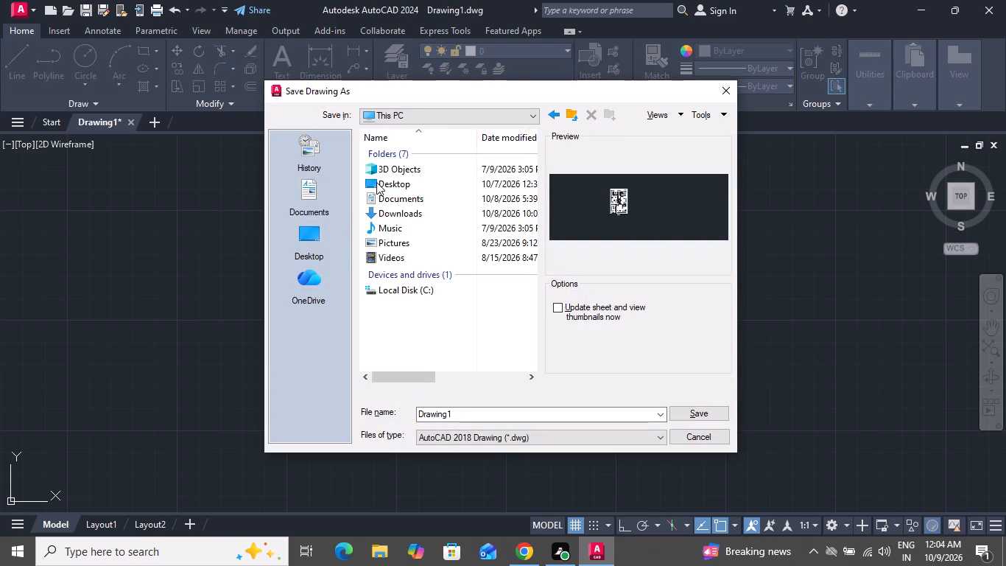
double_click(419, 284)
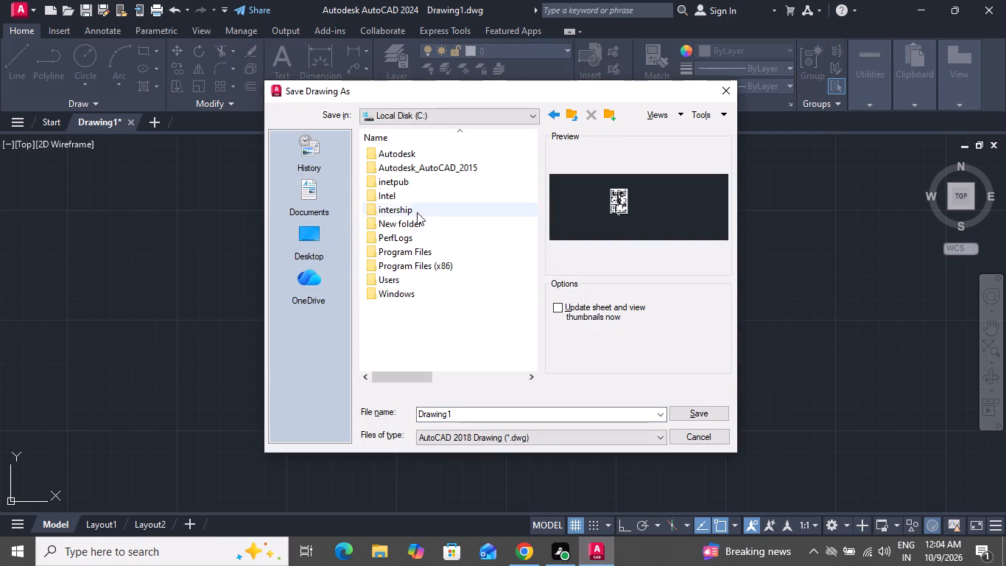
double_click(418, 213)
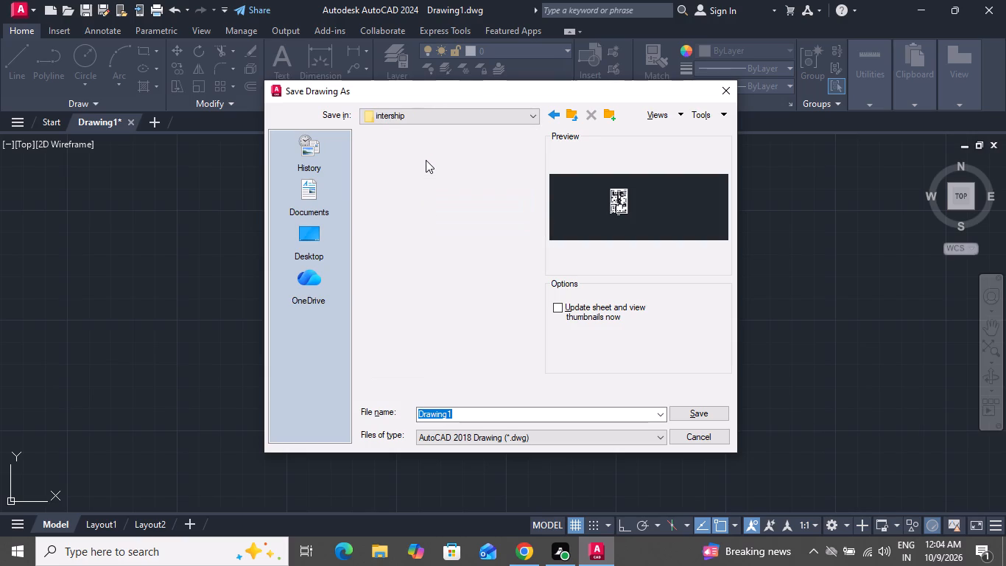
double_click(426, 158)
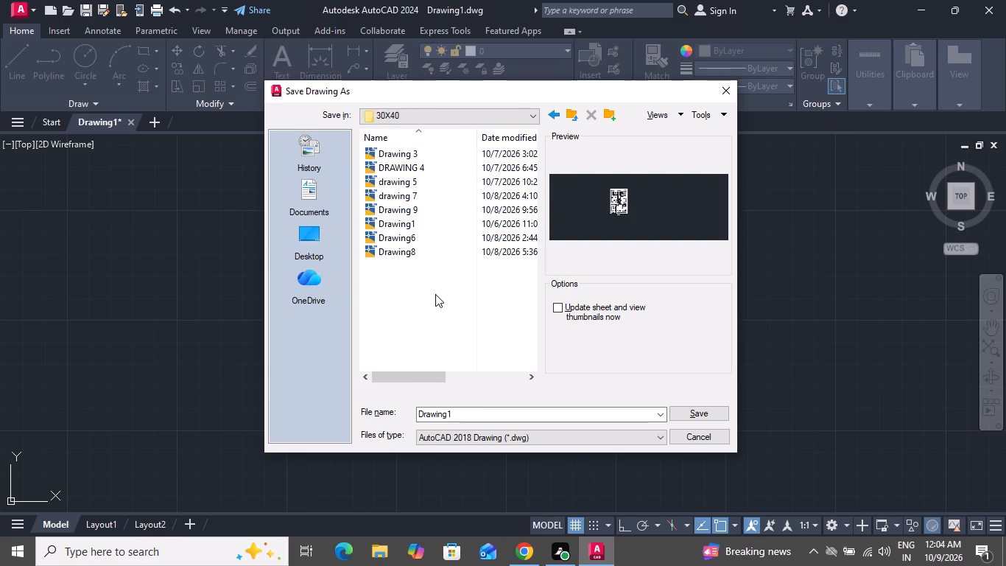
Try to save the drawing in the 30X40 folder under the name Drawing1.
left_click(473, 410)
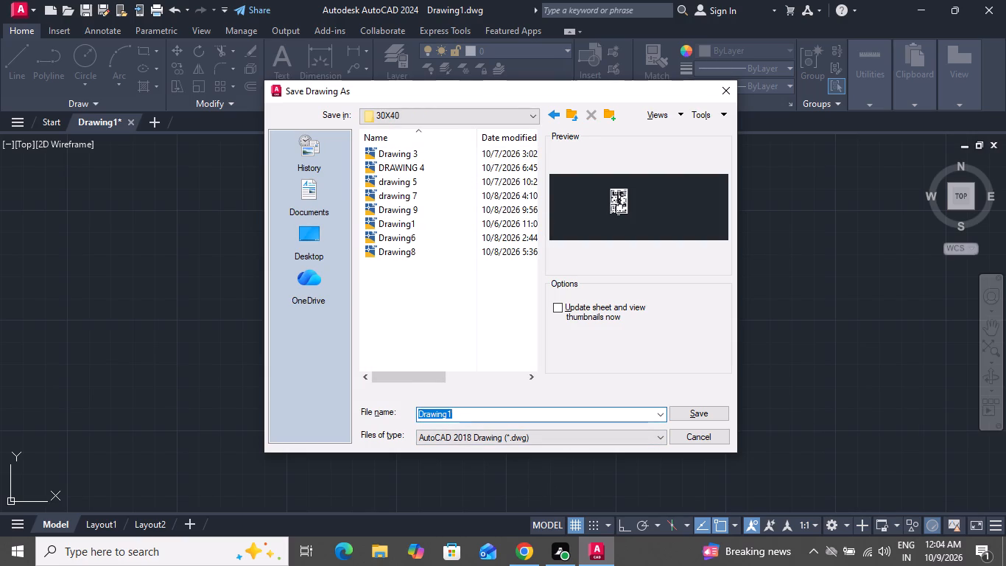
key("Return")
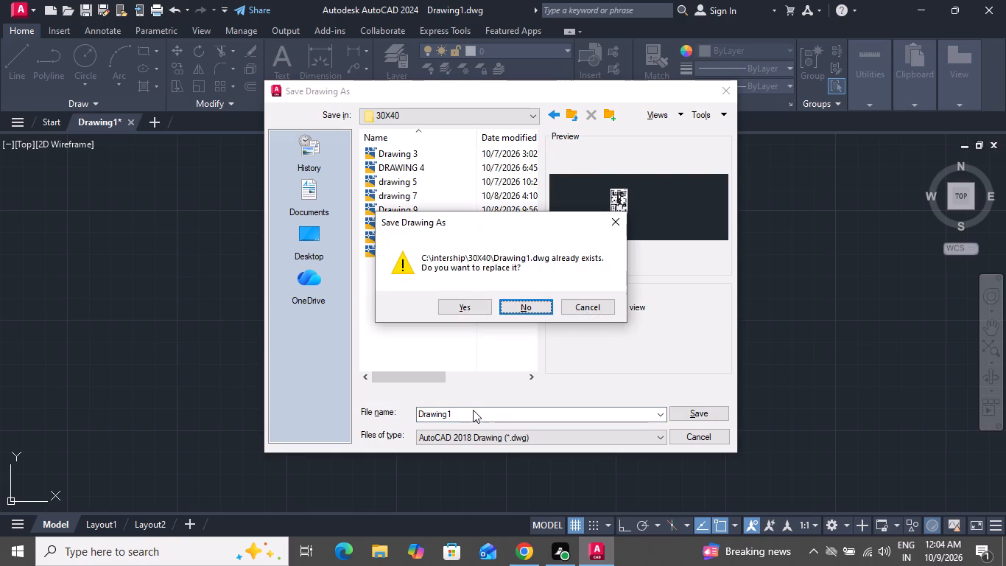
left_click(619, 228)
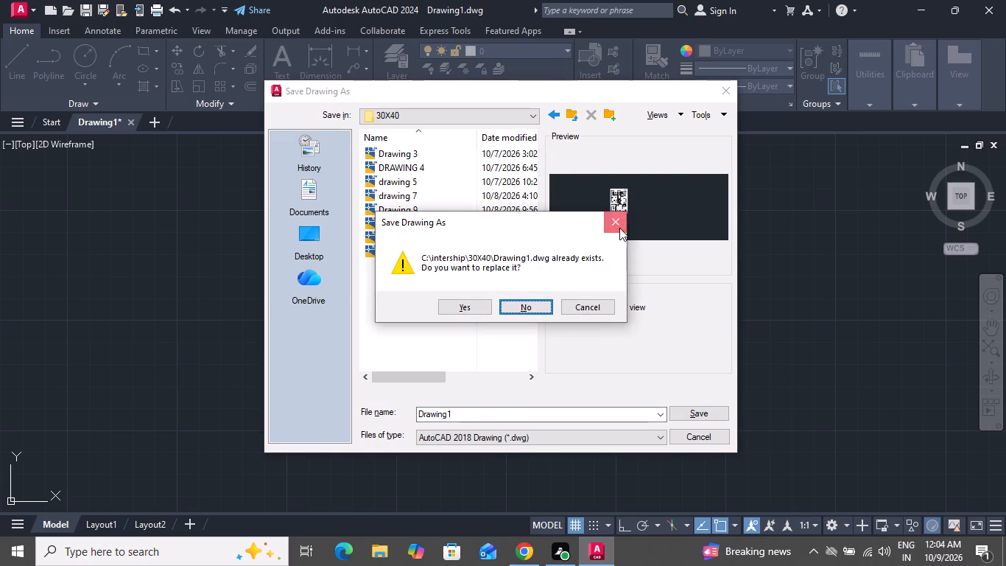
Name the file Drawing 10 and save it in the 30X40 folder.
left_click(476, 415)
left_click(476, 415)
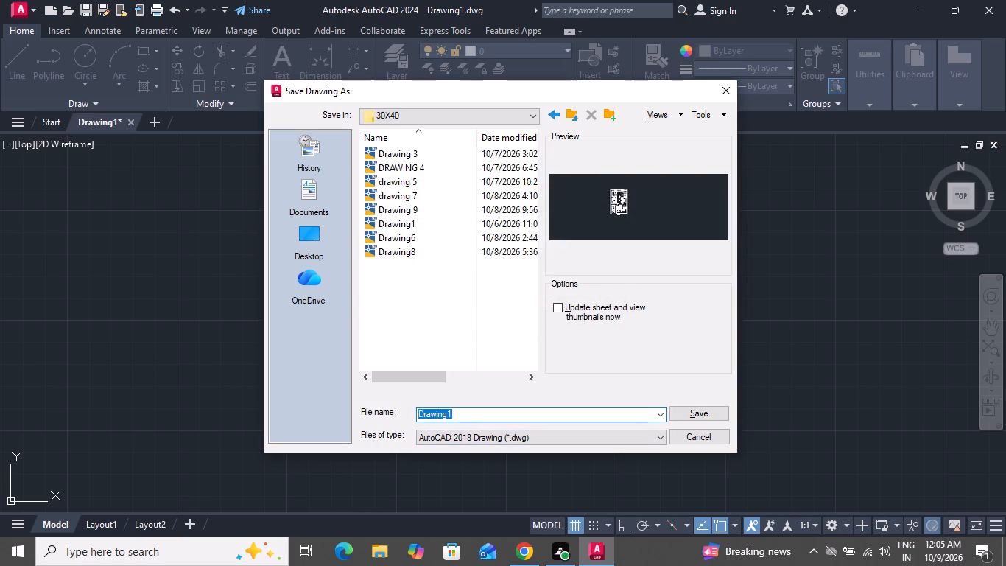
left_click(476, 415)
key("BackSpace")
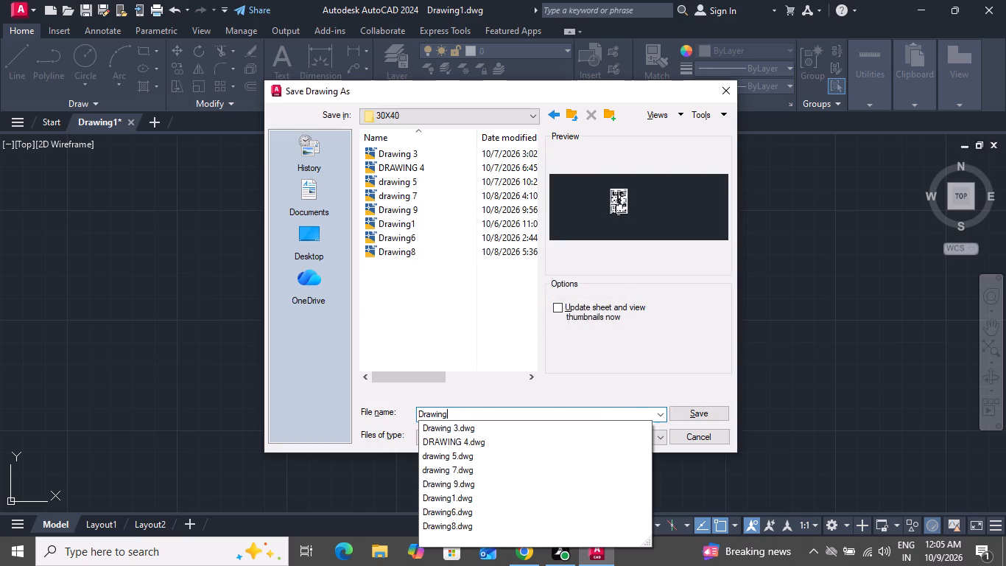
key("space")
type("1")
key("0")
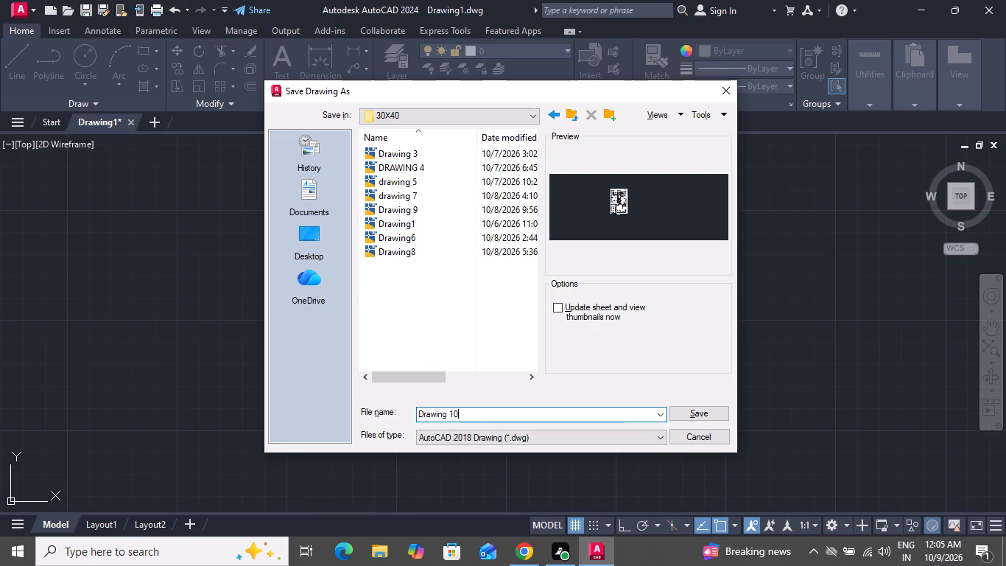
left_click(703, 400)
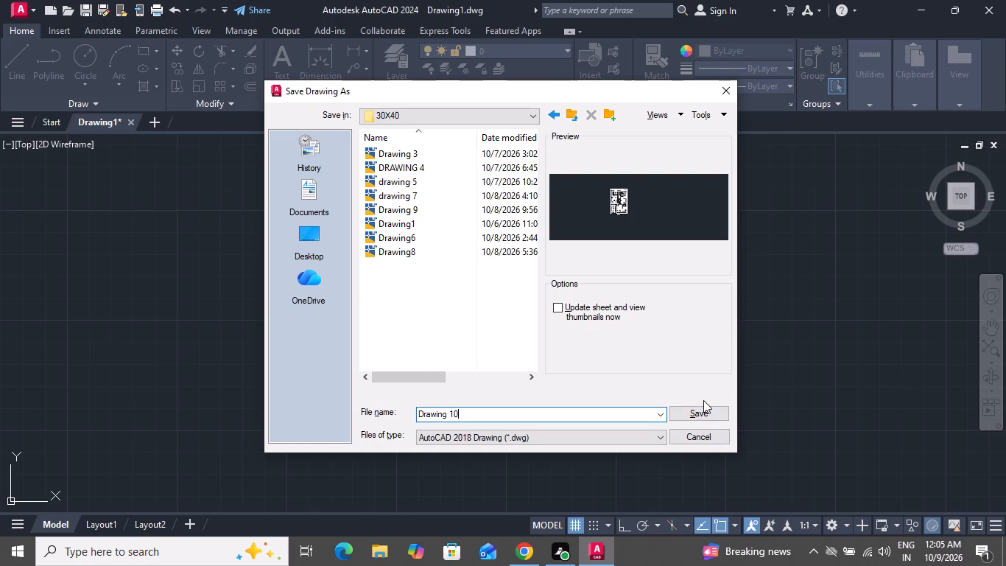
left_click(702, 413)
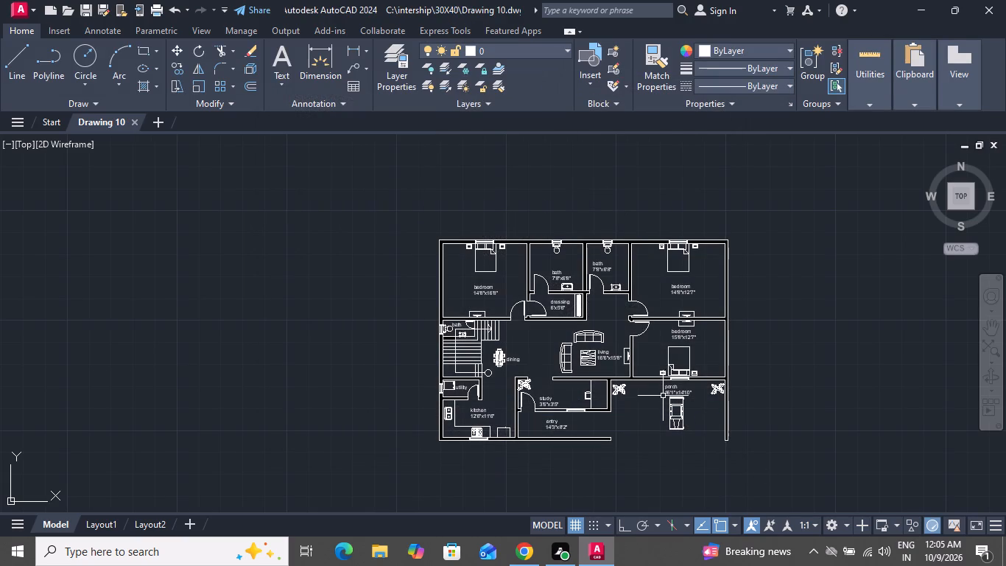
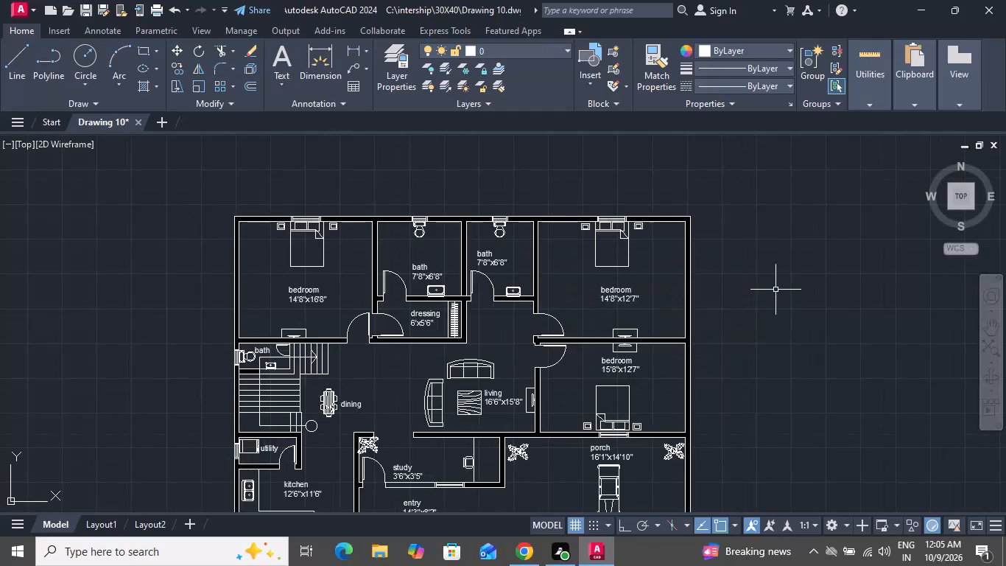
Turn off command log file recording with LOGFILEOFF.
scroll(775, 288, "down", 2)
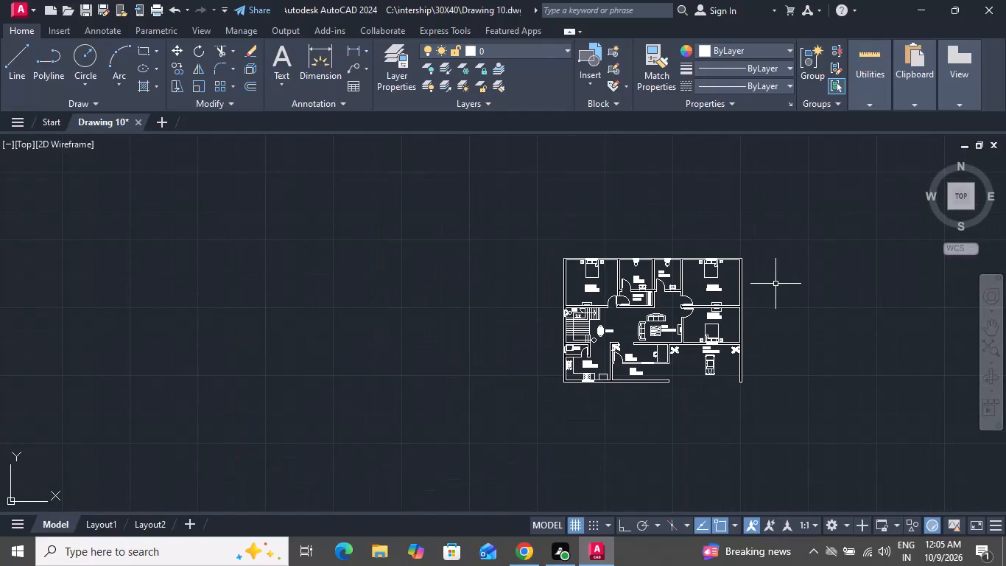
type("log")
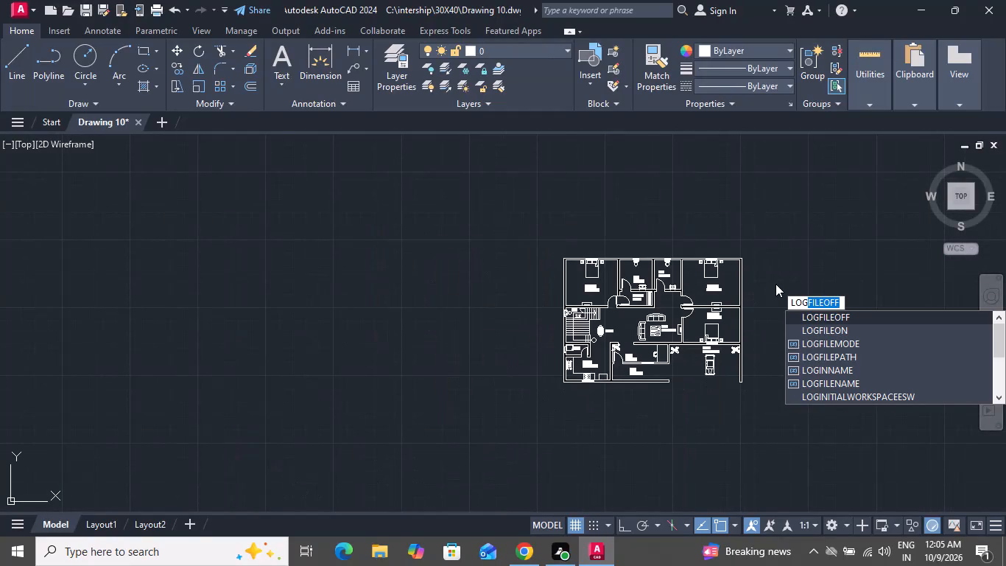
left_click(829, 317)
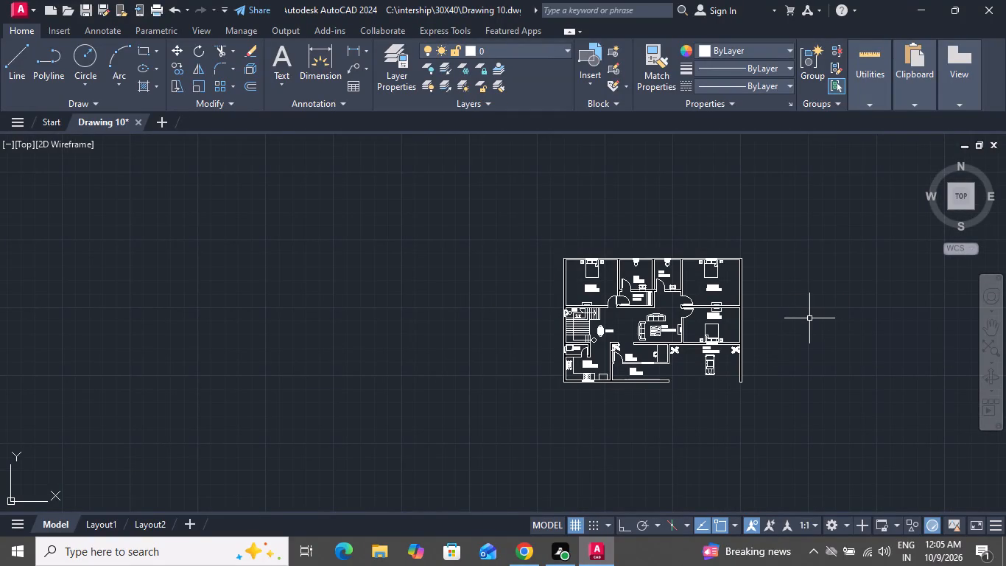
Set up a plot using the previous plot settings, with a window plot area enclosing the whole floor plan.
key("ctrl+p")
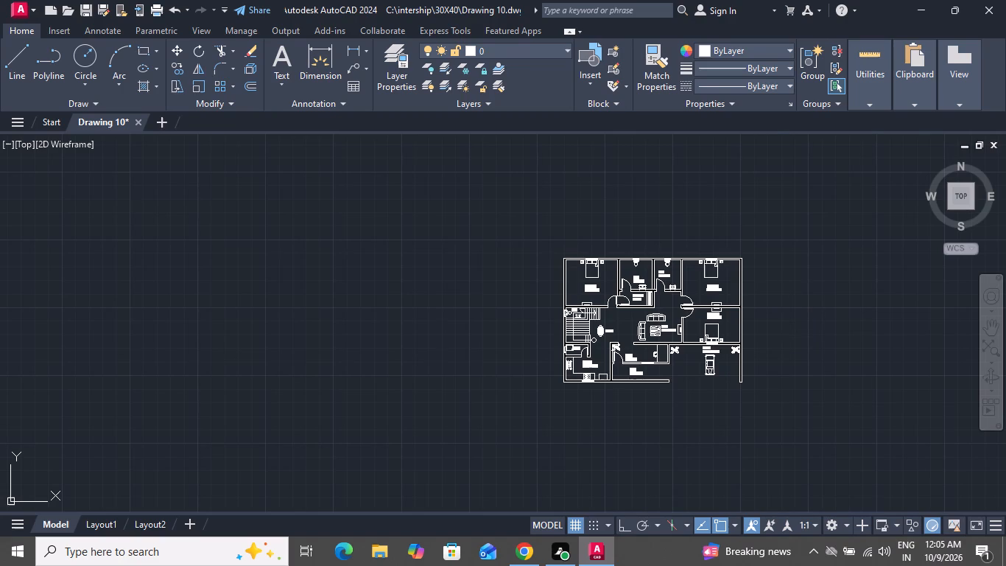
left_click(382, 115)
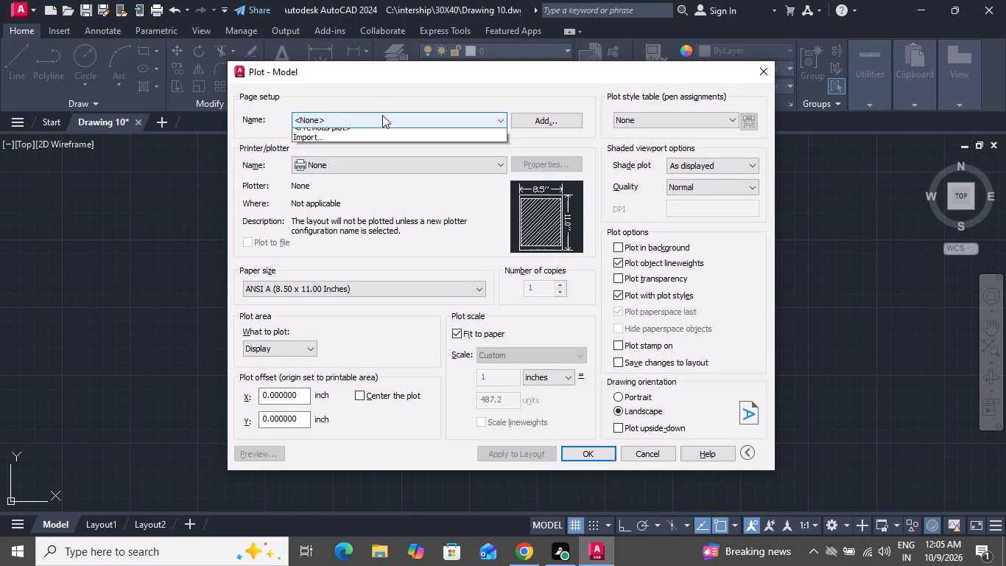
left_click(384, 141)
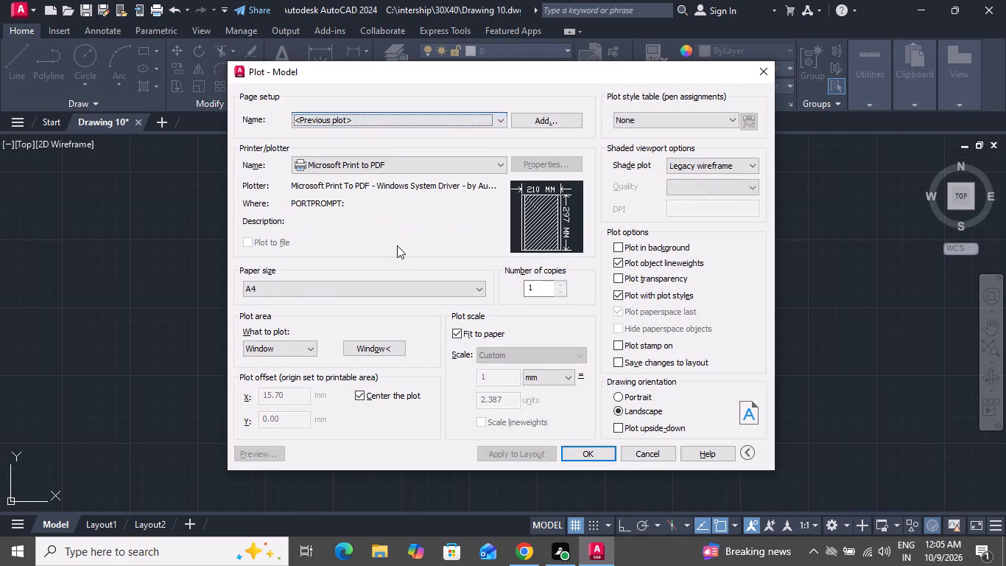
left_click(381, 347)
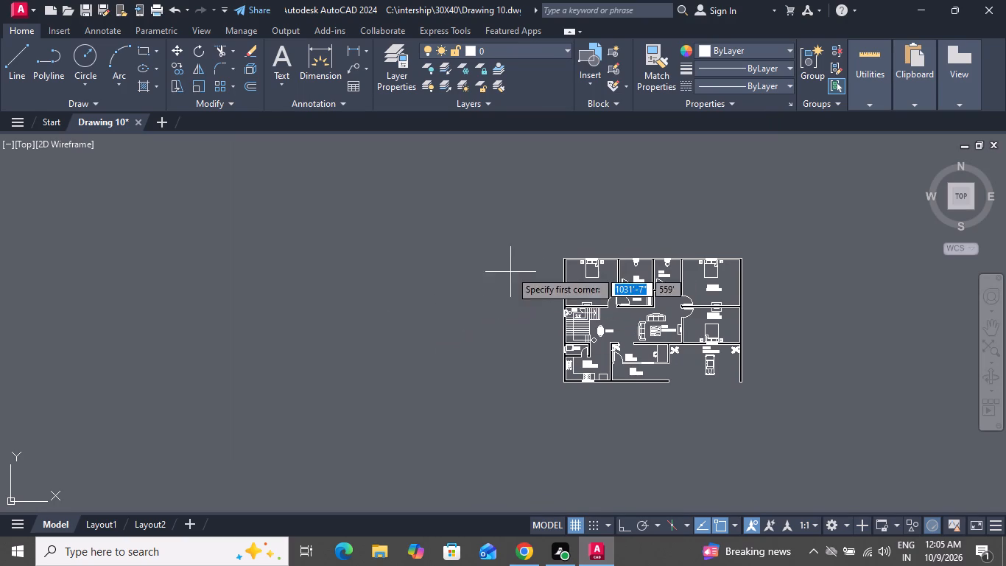
left_click(542, 247)
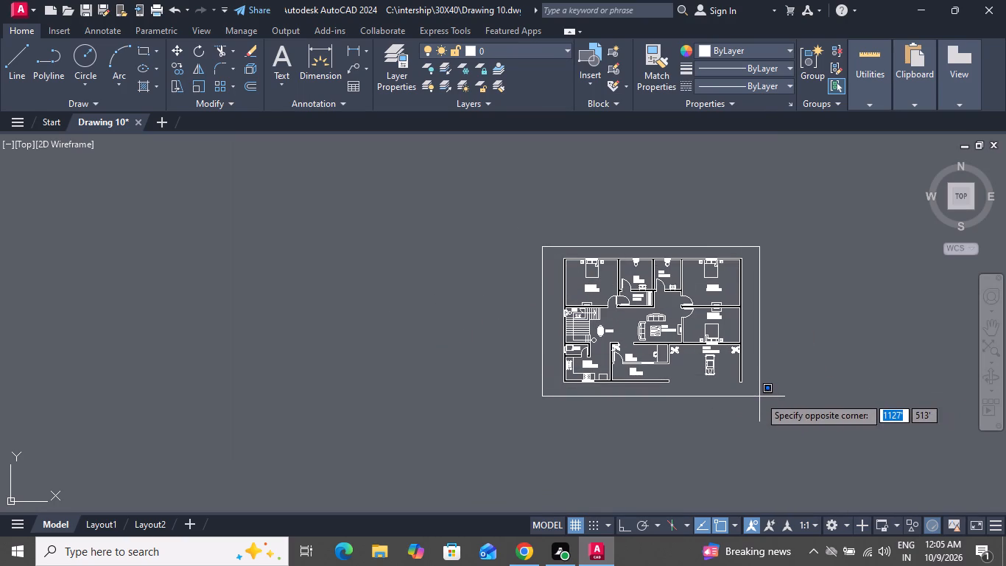
left_click(759, 396)
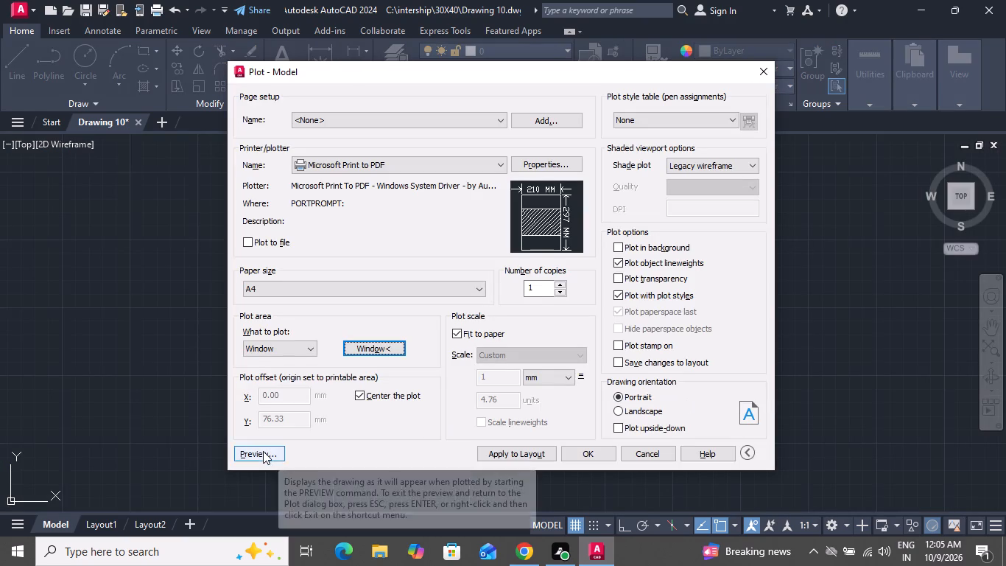
Preview the plot and examine the rooms, labels, furniture and the plan's placement on the A4 sheet.
left_click(263, 451)
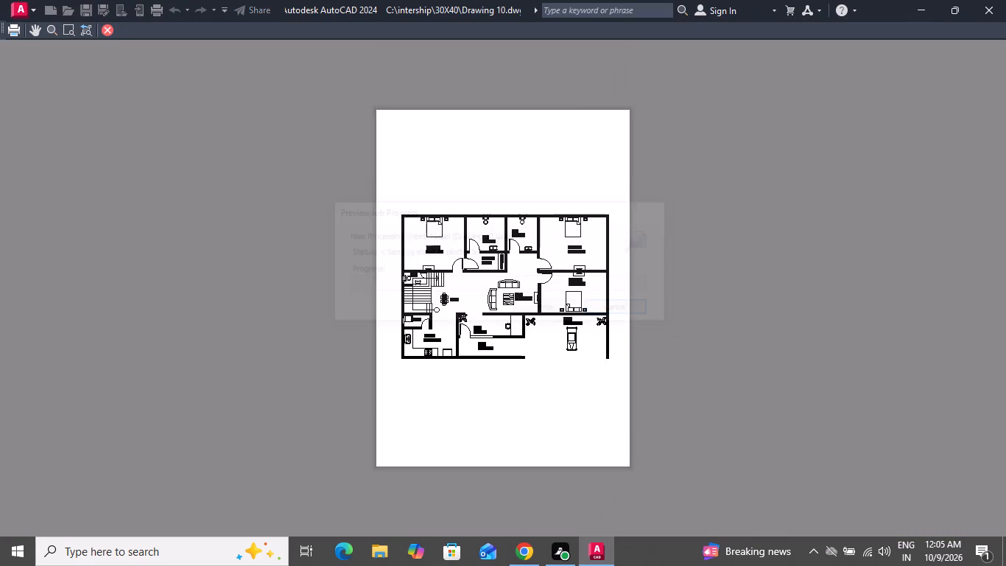
scroll(474, 233, "up", 2)
scroll(474, 234, "down", 1)
scroll(513, 270, "up", 3)
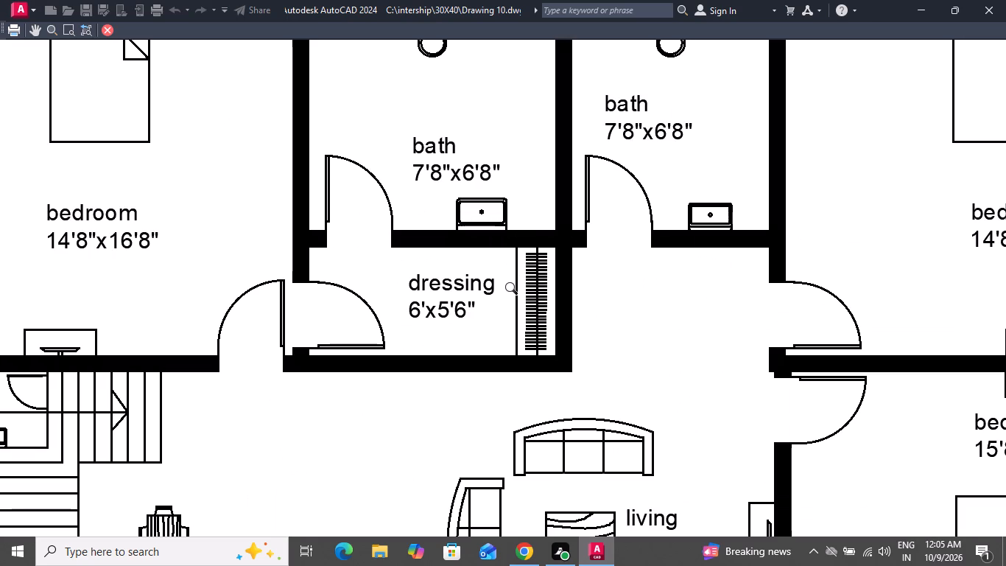
scroll(515, 292, "down", 2)
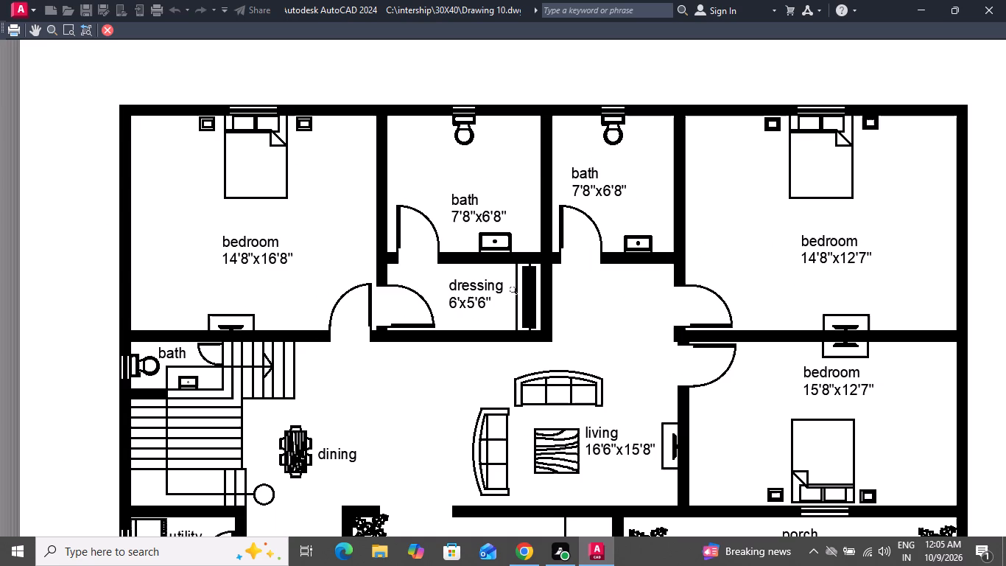
scroll(515, 292, "down", 2)
scroll(533, 300, "up", 1)
scroll(522, 360, "up", 3)
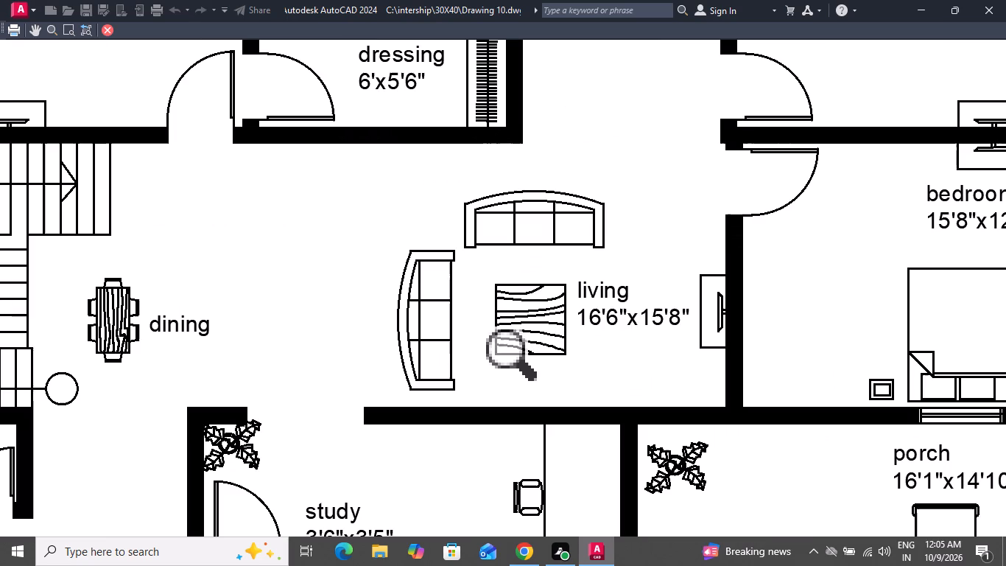
scroll(522, 360, "down", 3)
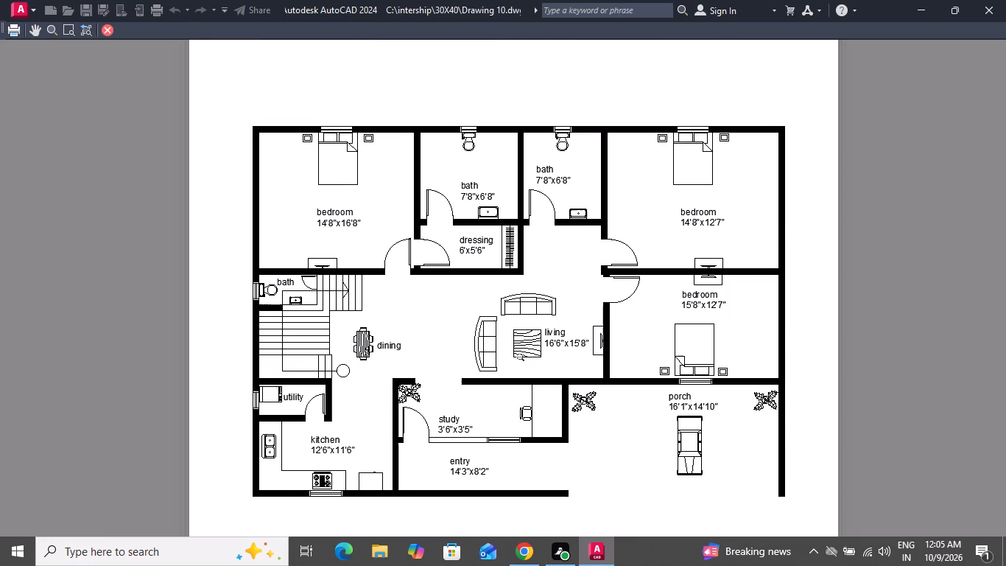
scroll(522, 359, "up", 2)
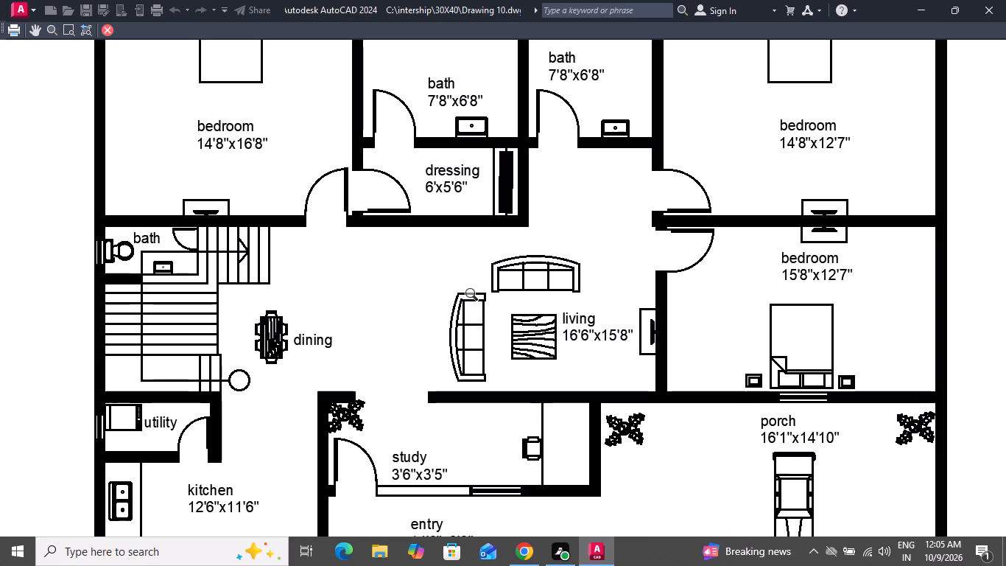
scroll(474, 297, "down", 1)
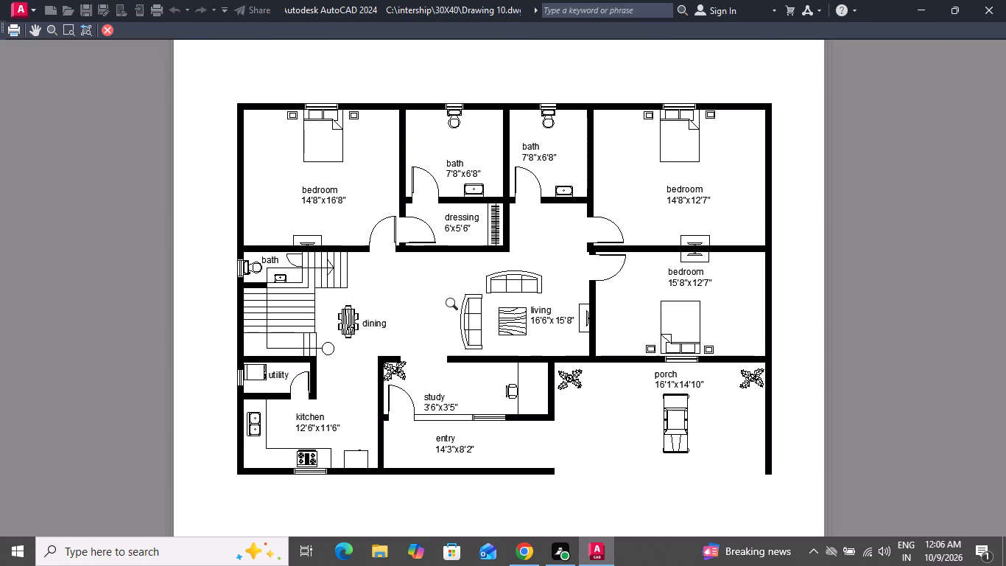
scroll(734, 426, "up", 1)
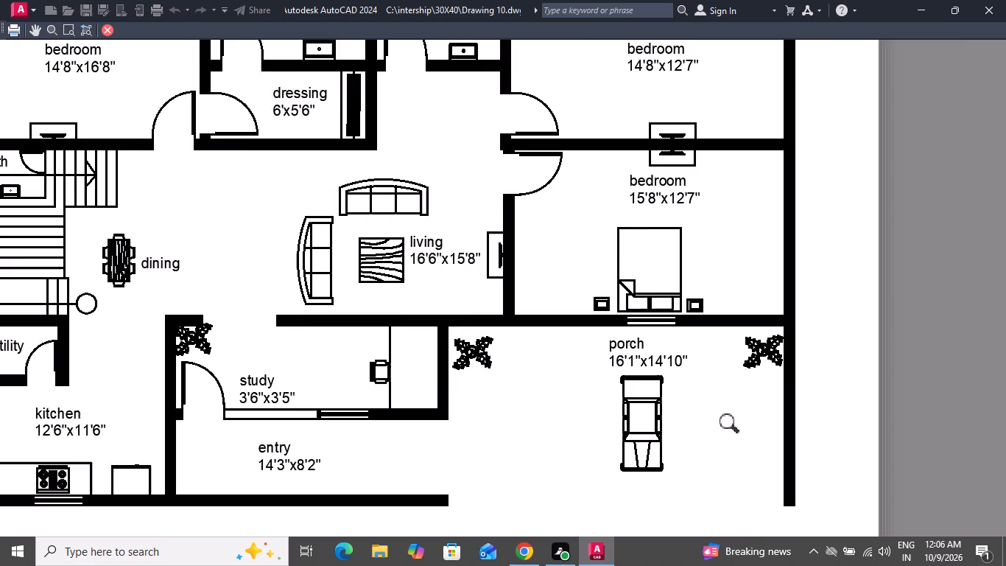
scroll(734, 426, "up", 1)
scroll(734, 426, "down", 1)
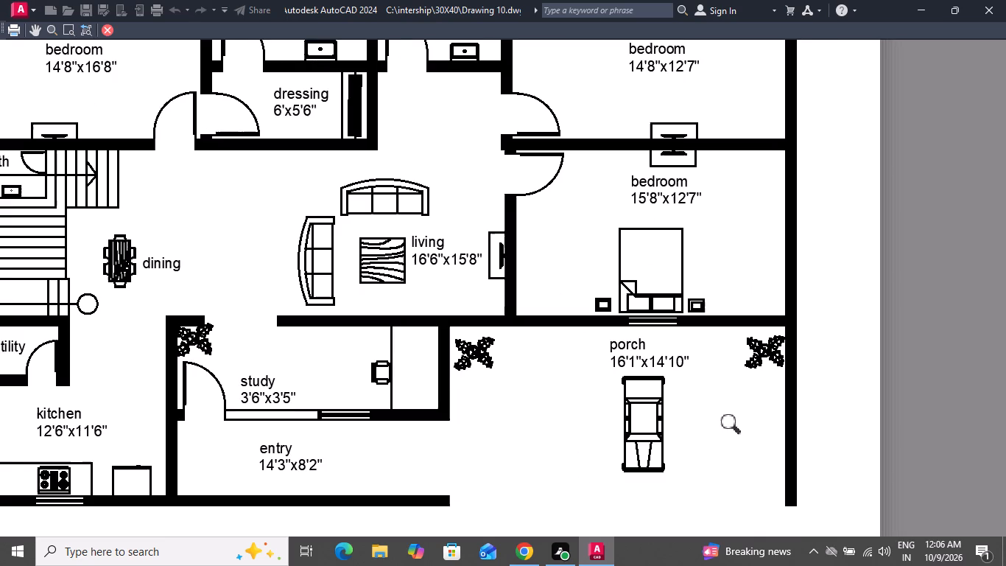
scroll(734, 426, "down", 1)
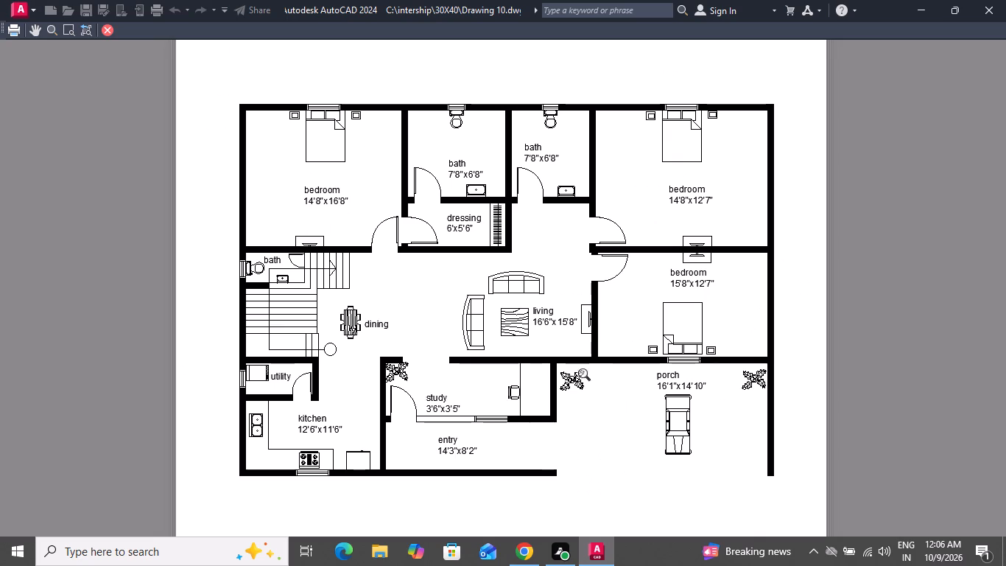
scroll(557, 277, "up", 2)
scroll(558, 299, "down", 2)
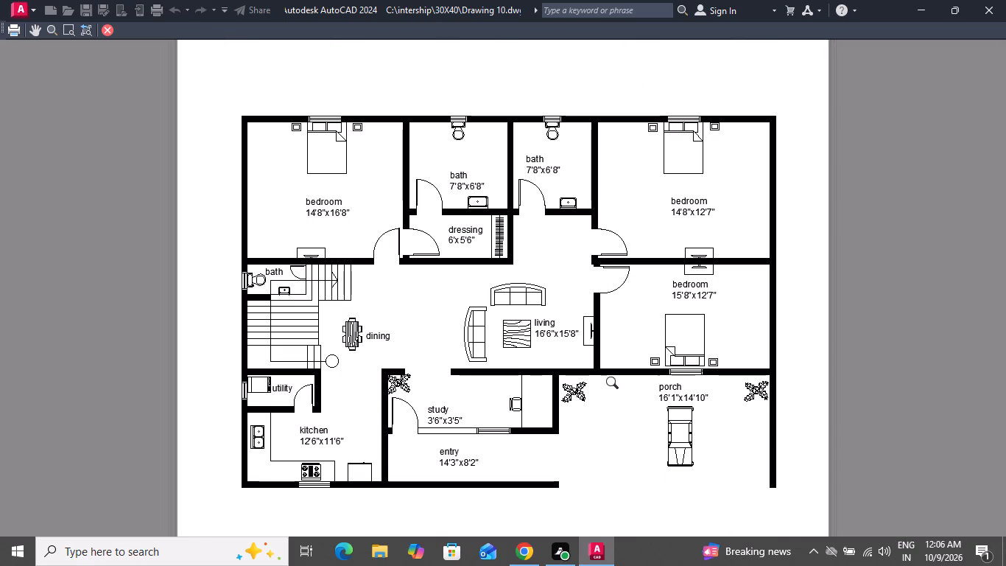
scroll(411, 293, "down", 2)
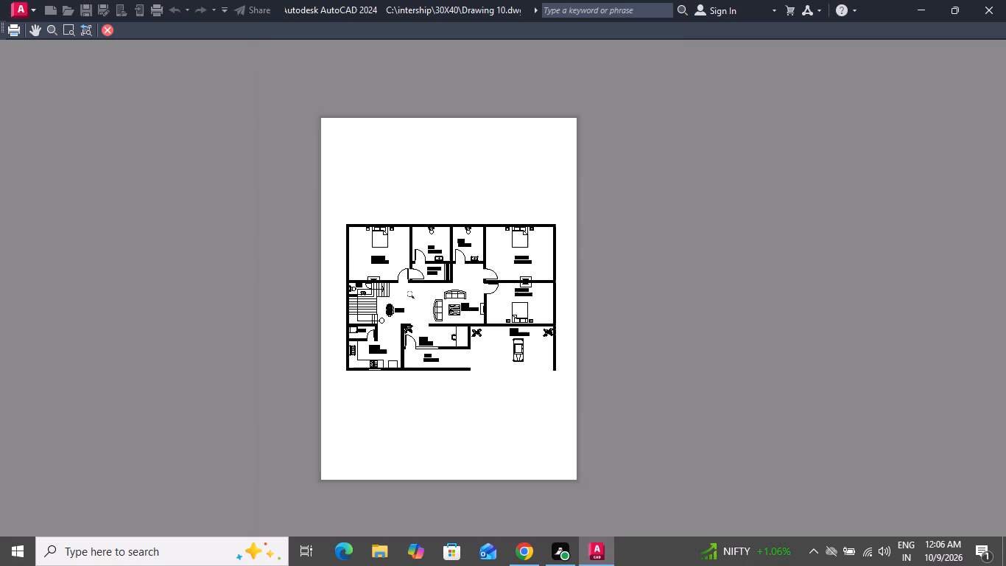
scroll(413, 257, "up", 4)
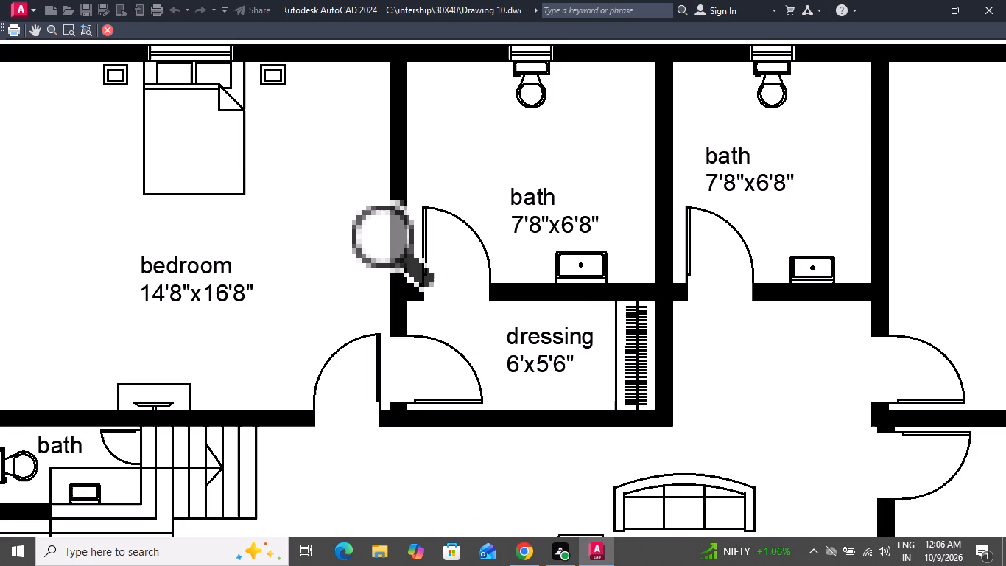
scroll(413, 257, "down", 5)
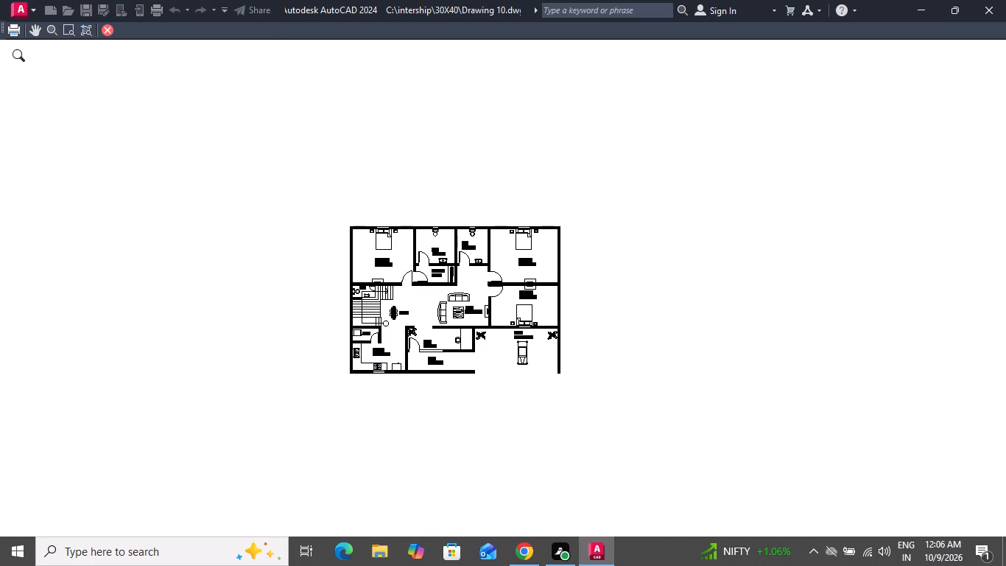
Plot the previewed sheet and save the PDF output as "pdf 10" in the 30X40 folder.
left_click(13, 30)
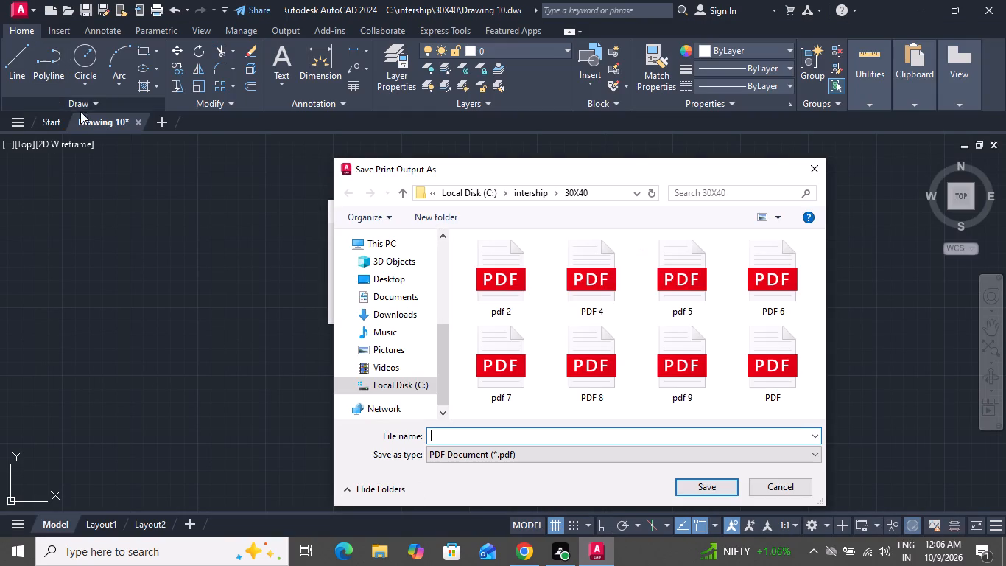
left_click(499, 441)
type("pd")
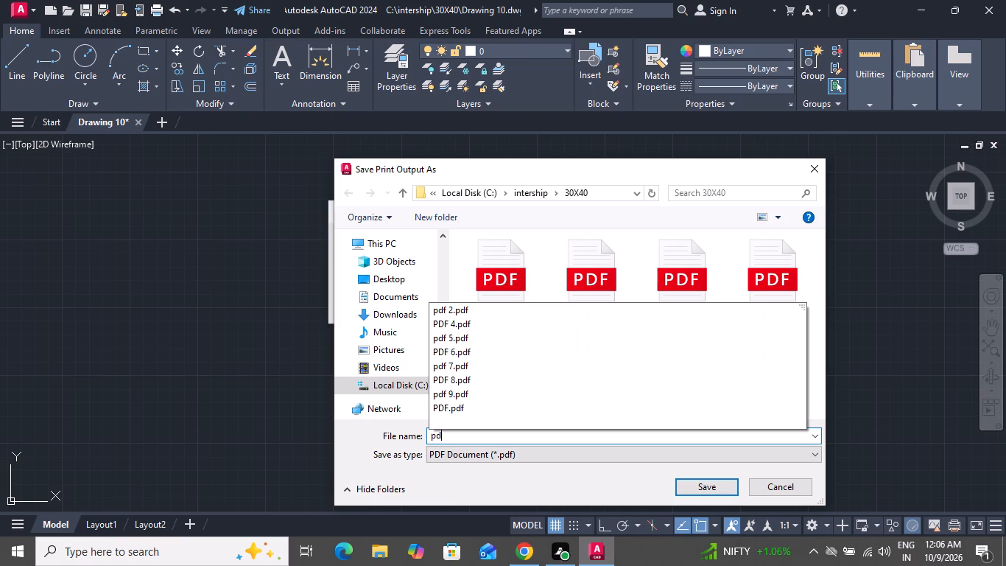
type("f")
key("space")
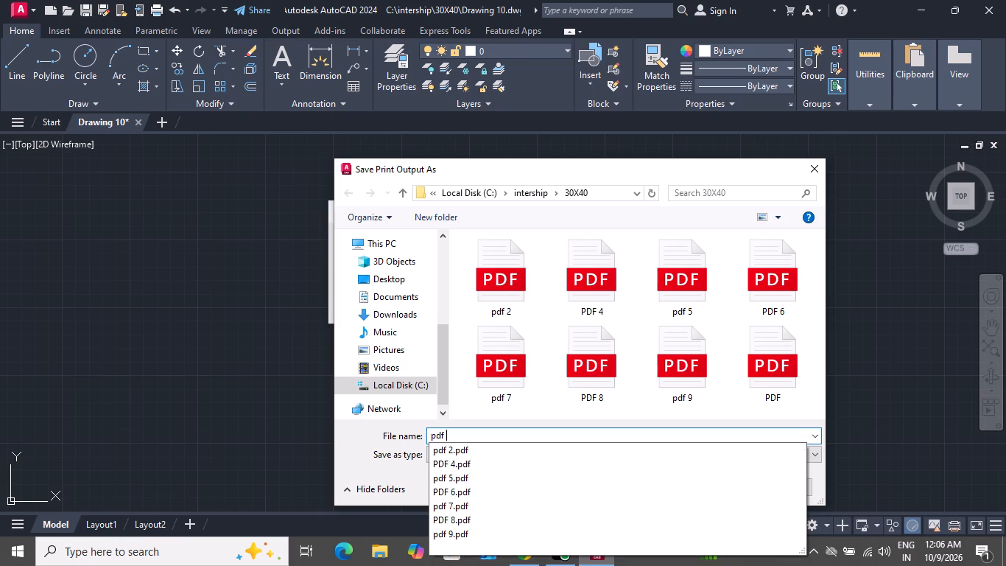
type("10")
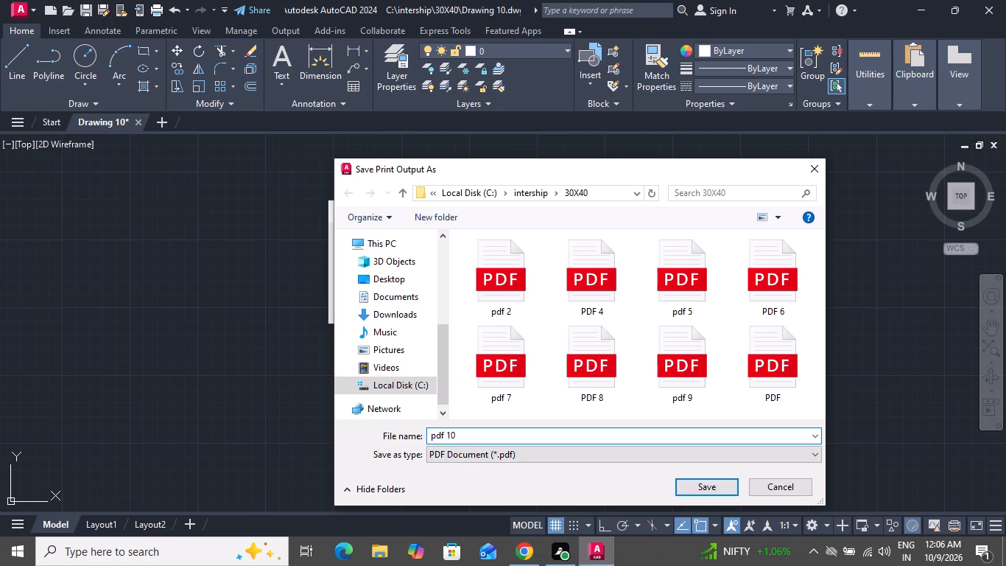
left_click(728, 491)
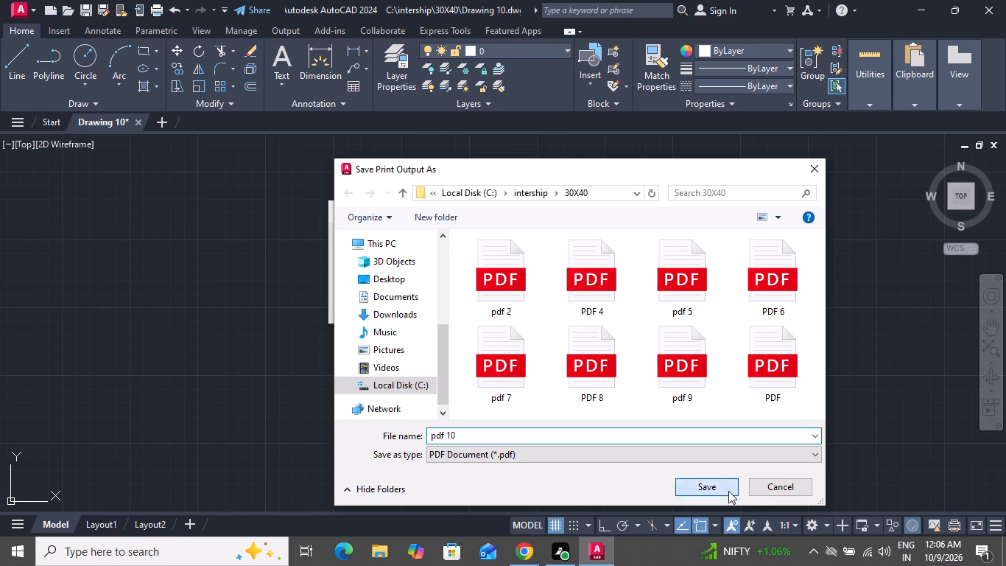